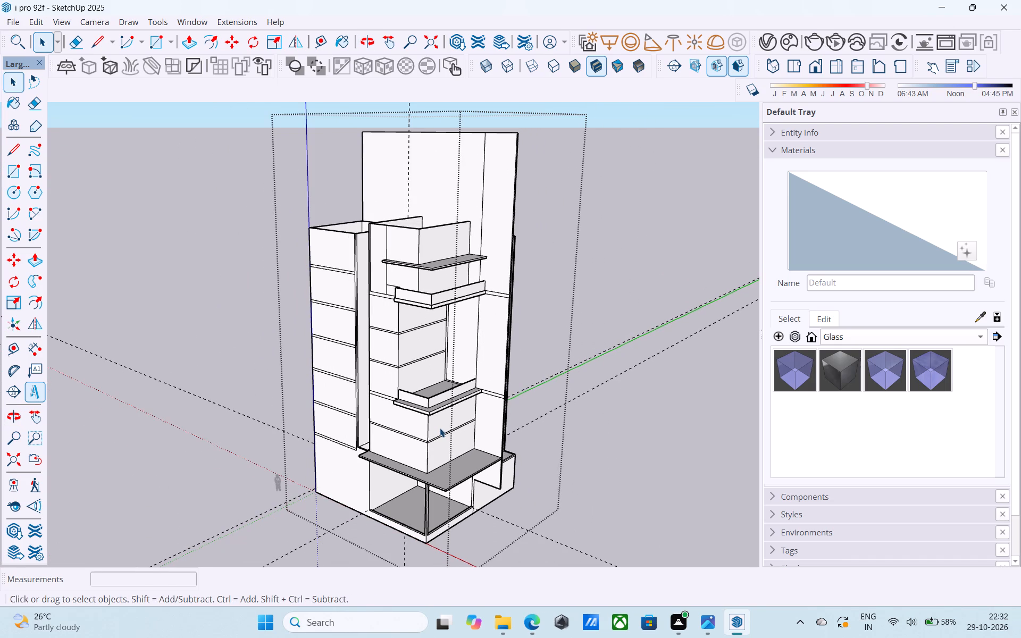
Examine the open-topped upper storeys and projecting balcony slabs of the tower from above.
scroll(440, 428, down, 3)
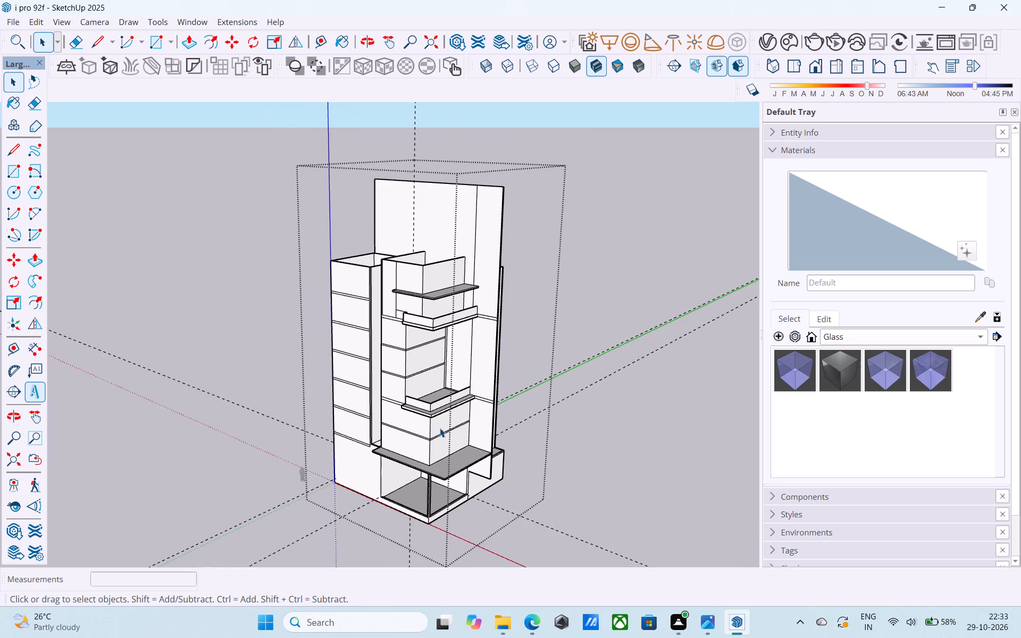
scroll(440, 428, down, 2)
middle_drag(440, 428, 433, 505)
scroll(425, 471, up, 4)
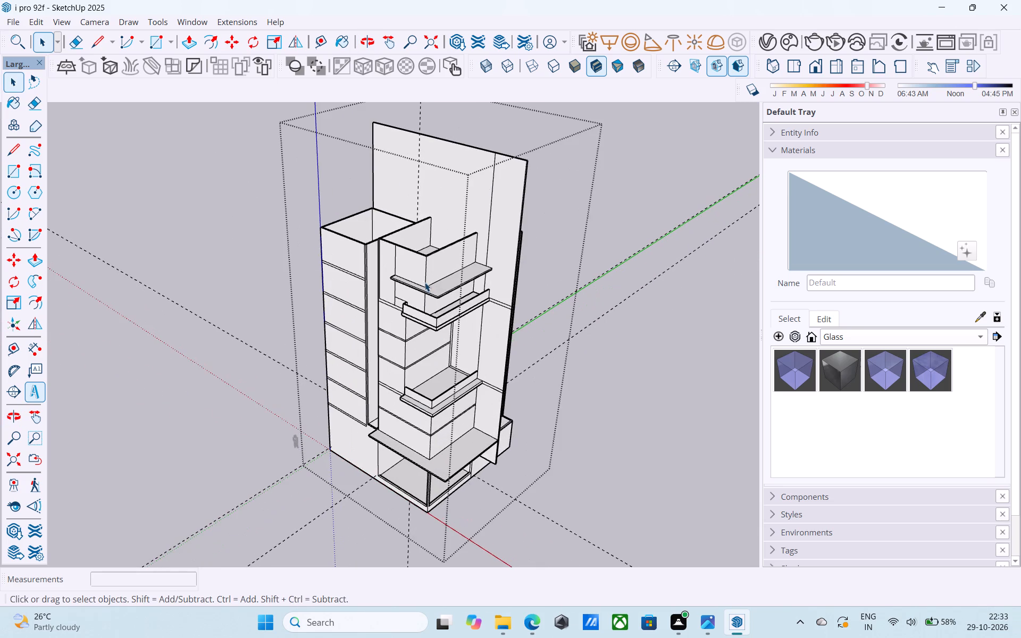
scroll(425, 282, up, 8)
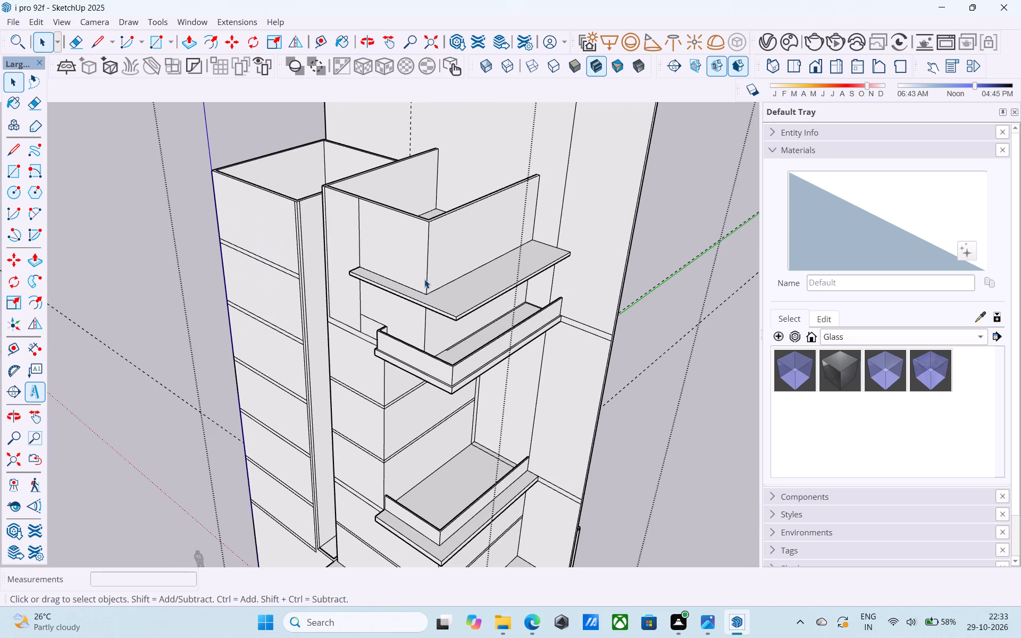
middle_drag(426, 324, 420, 386)
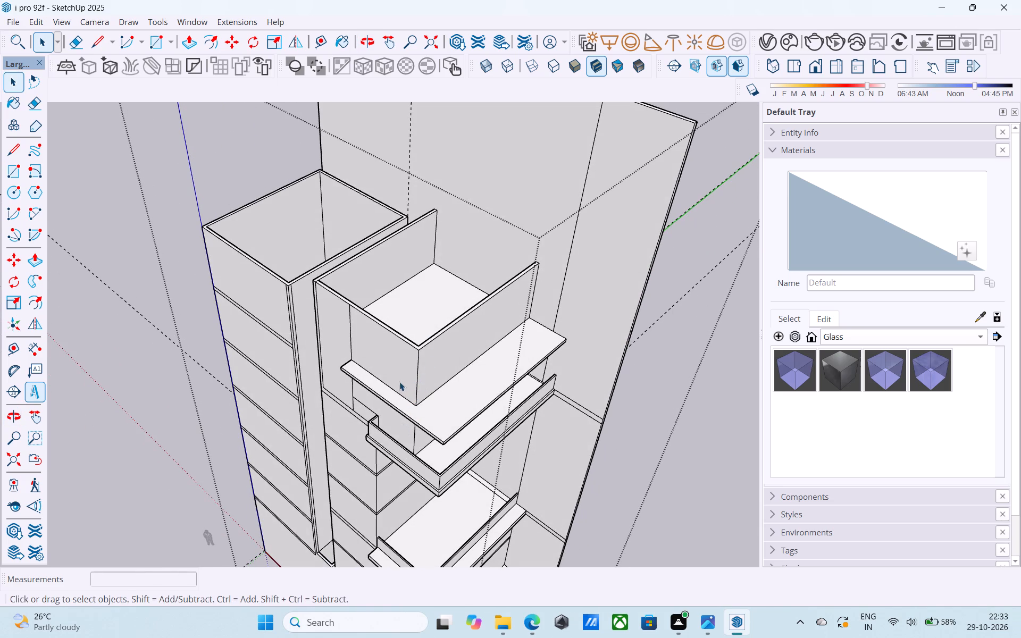
scroll(400, 378, down, 5)
middle_drag(404, 441, 404, 400)
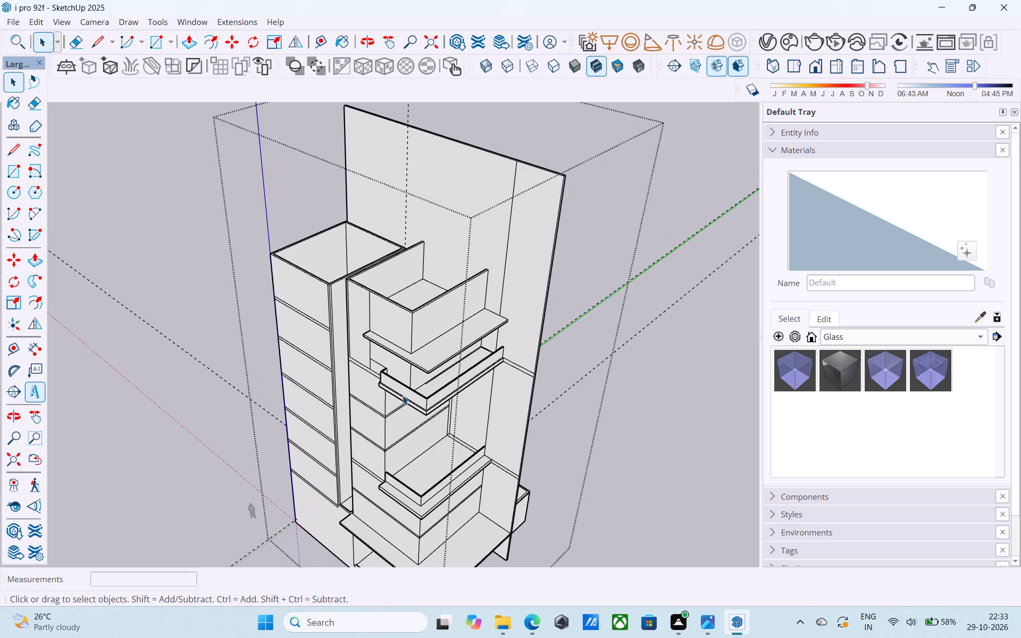
middle_click(403, 396)
middle_drag(402, 390, 420, 386)
middle_drag(439, 328, 483, 401)
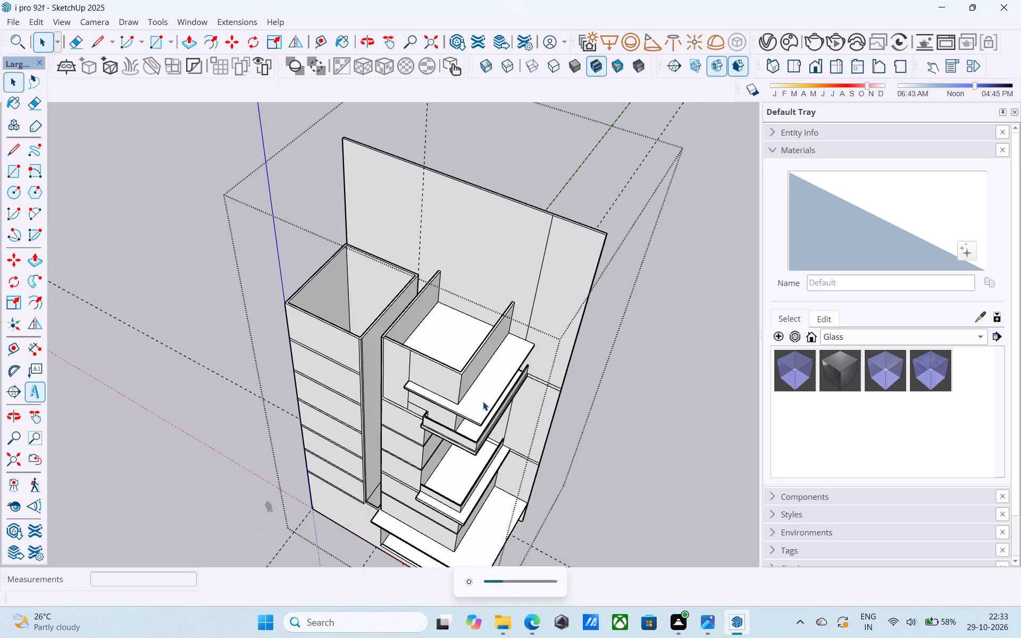
Draw a rectangle about 23' 9" by 18' 3" across the open top of the room above the balconies, inside its walls.
key(r)
scroll(439, 276, up, 5)
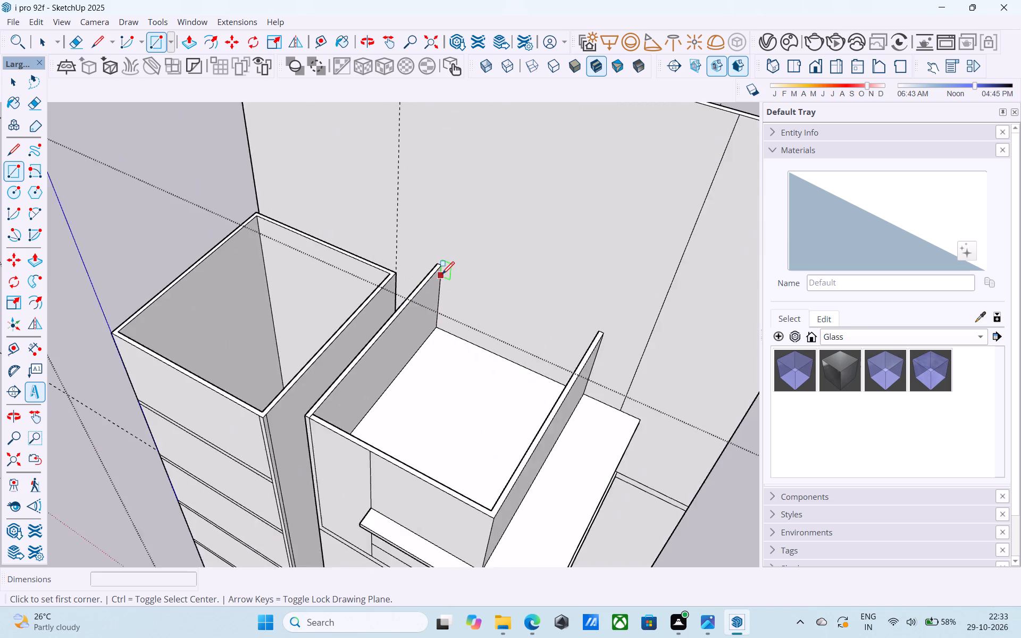
scroll(442, 275, up, 5)
click(442, 266)
scroll(445, 265, down, 4)
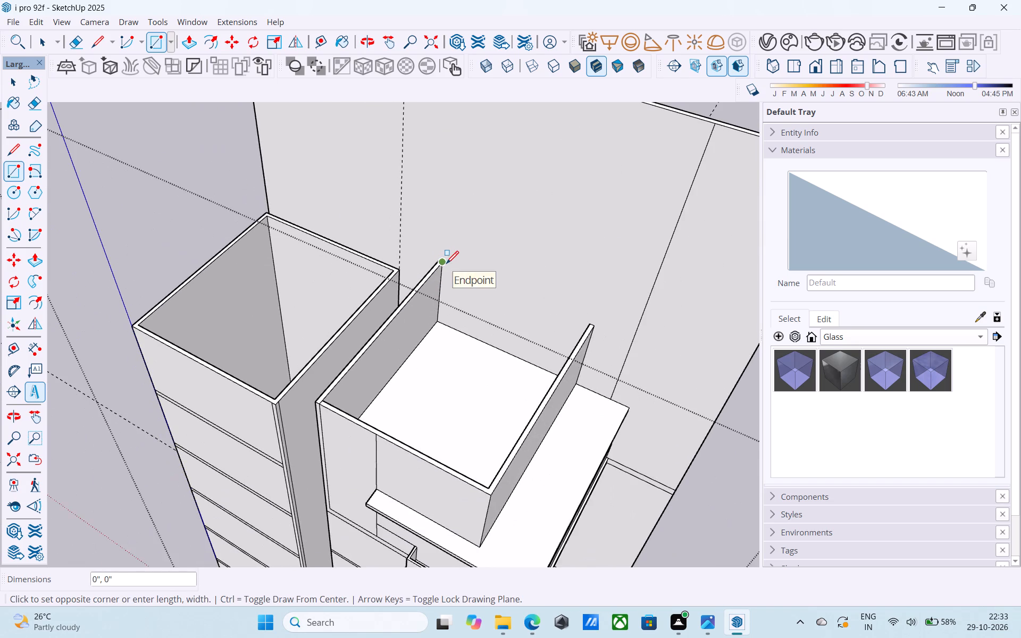
scroll(446, 265, down, 1)
click(484, 461)
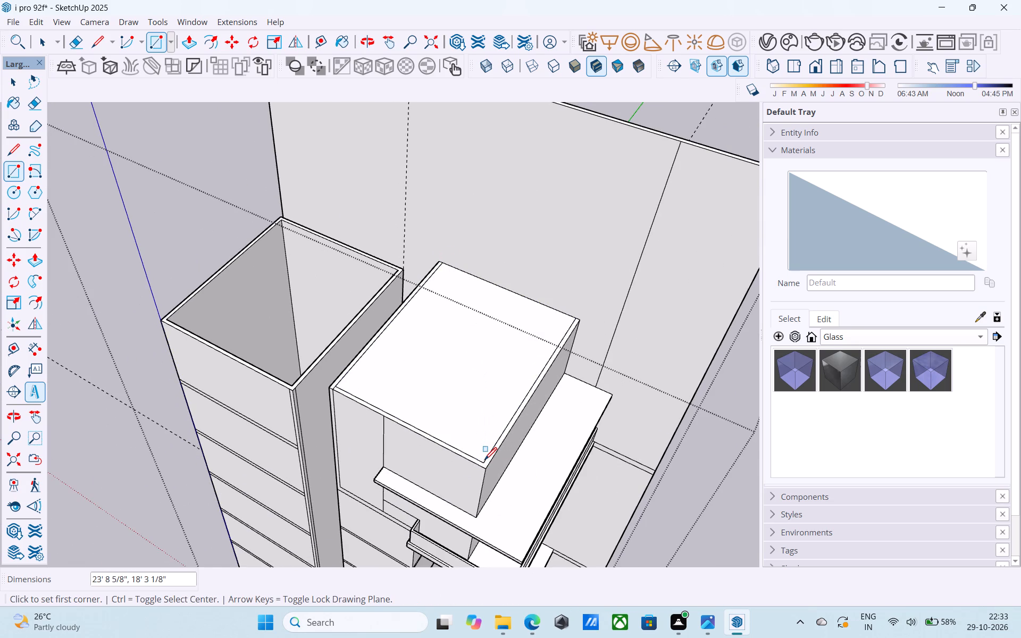
scroll(419, 447, down, 3)
key(space)
Reverse the new rectangular face covering the top room.
scroll(448, 402, up, 3)
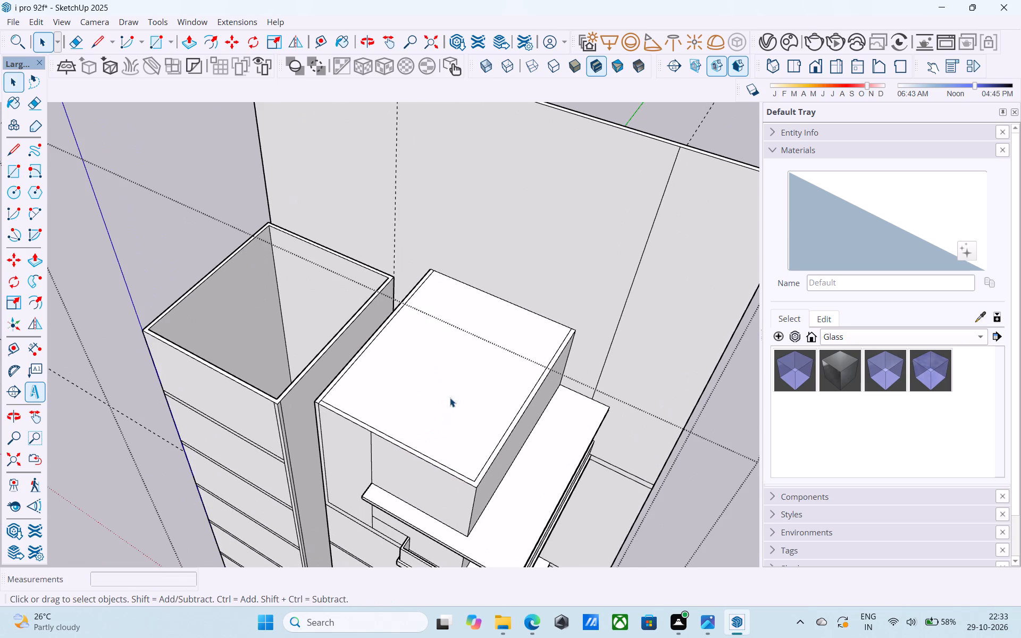
click(450, 398)
right_click(450, 398)
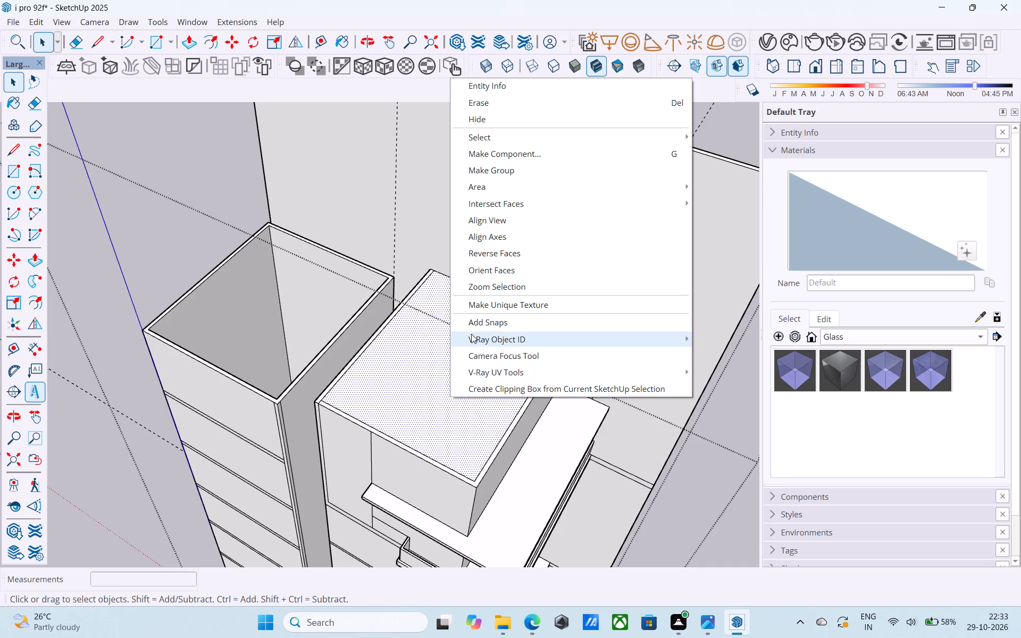
click(493, 249)
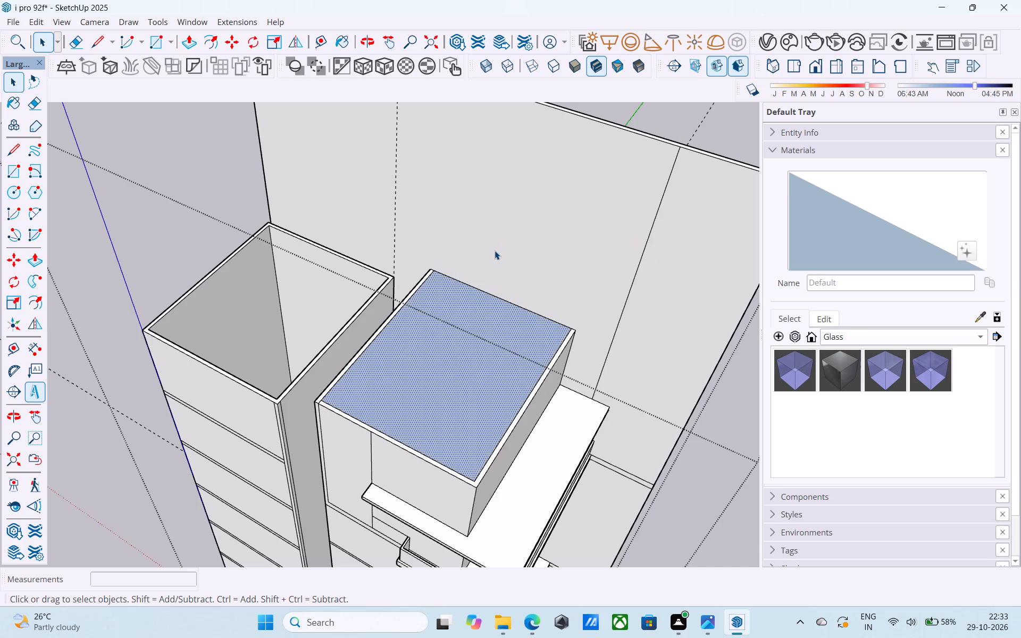
Draw a 6" vertical line up from the covering face's rear corner, where the room's wall meets the tall back wall.
key(l)
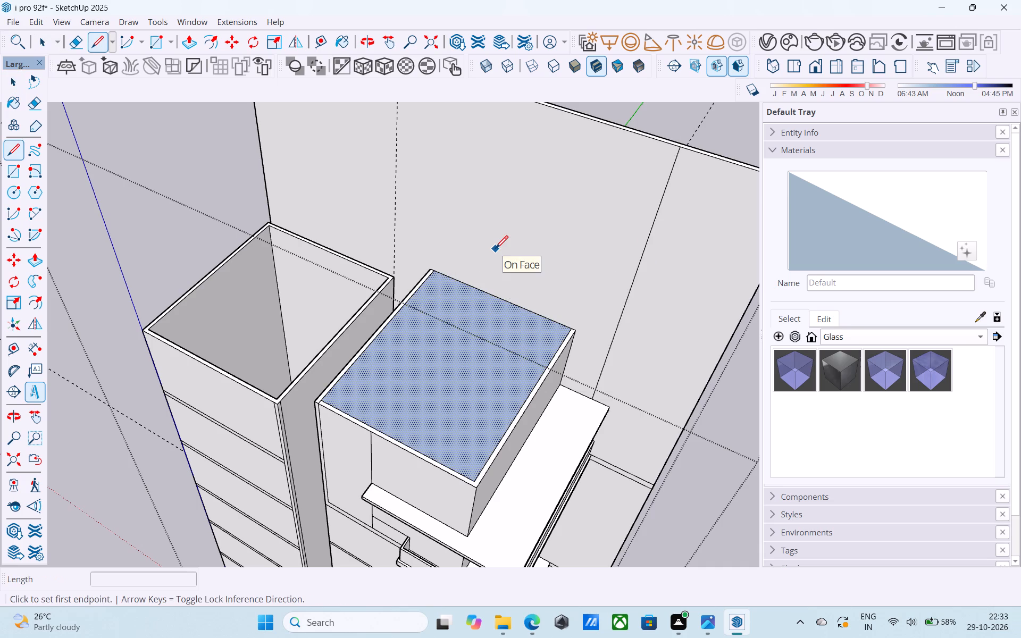
shift+middle_drag(504, 321, 517, 352)
scroll(472, 363, up, 6)
click(464, 387)
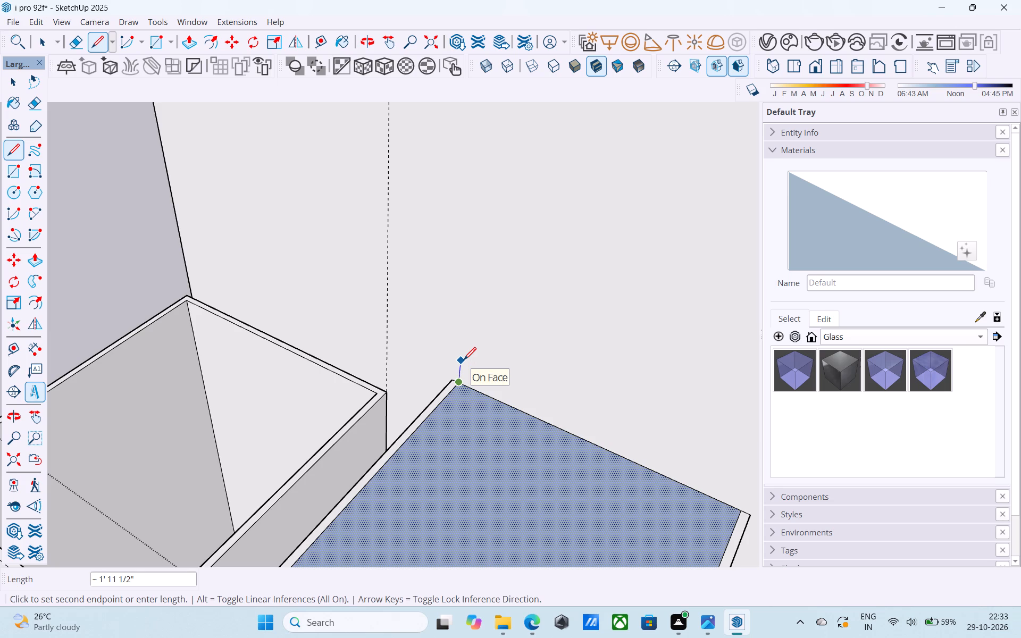
key(6)
key(shift+quotedbl)
key(Return)
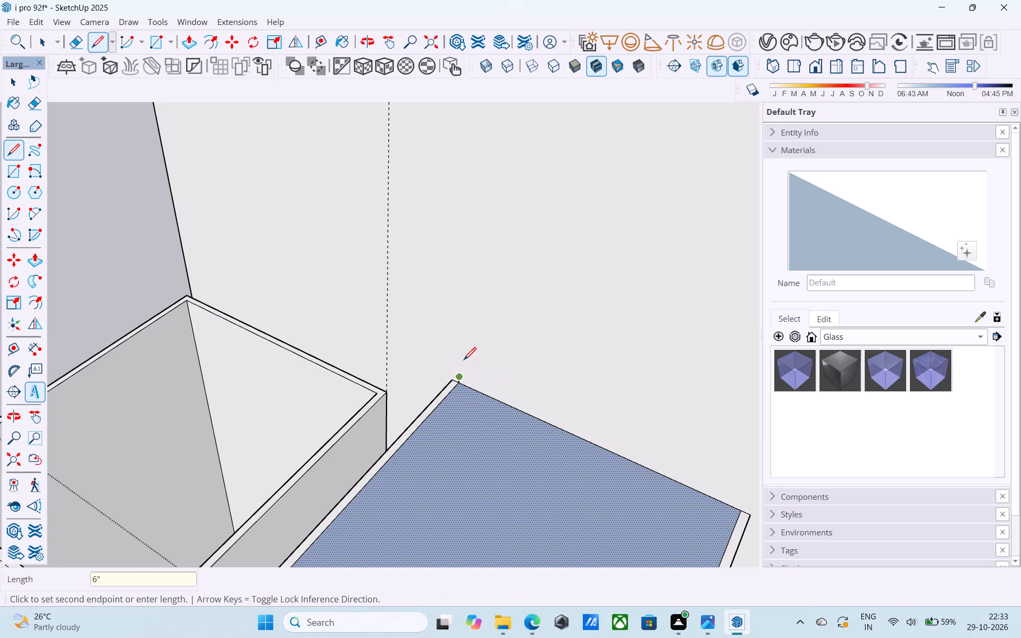
Draw a 6" vertical line up from the covering face's diagonally opposite front corner, inside the wall tops.
key(l)
scroll(441, 309, down, 10)
middle_drag(446, 433, 422, 365)
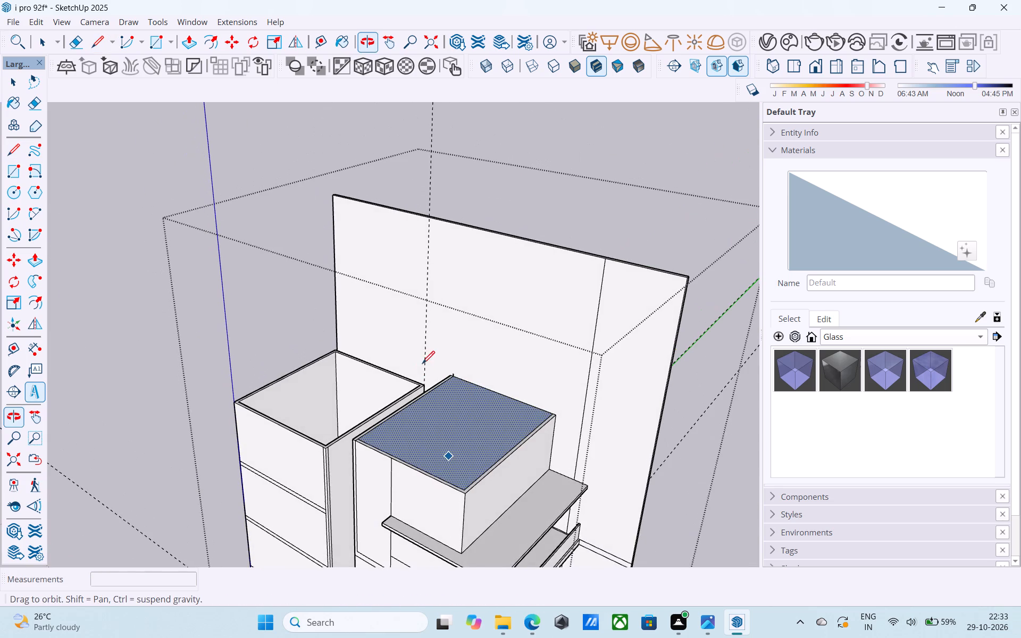
scroll(424, 354, down, 2)
scroll(441, 455, up, 13)
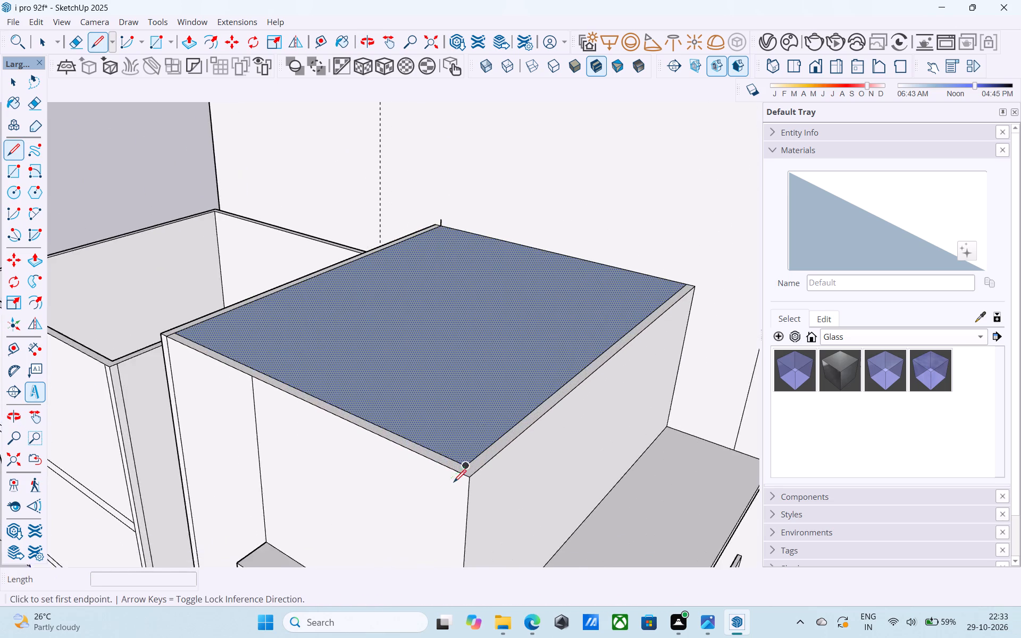
scroll(454, 483, up, 5)
middle_drag(460, 472, 447, 430)
scroll(446, 429, down, 3)
scroll(458, 471, up, 7)
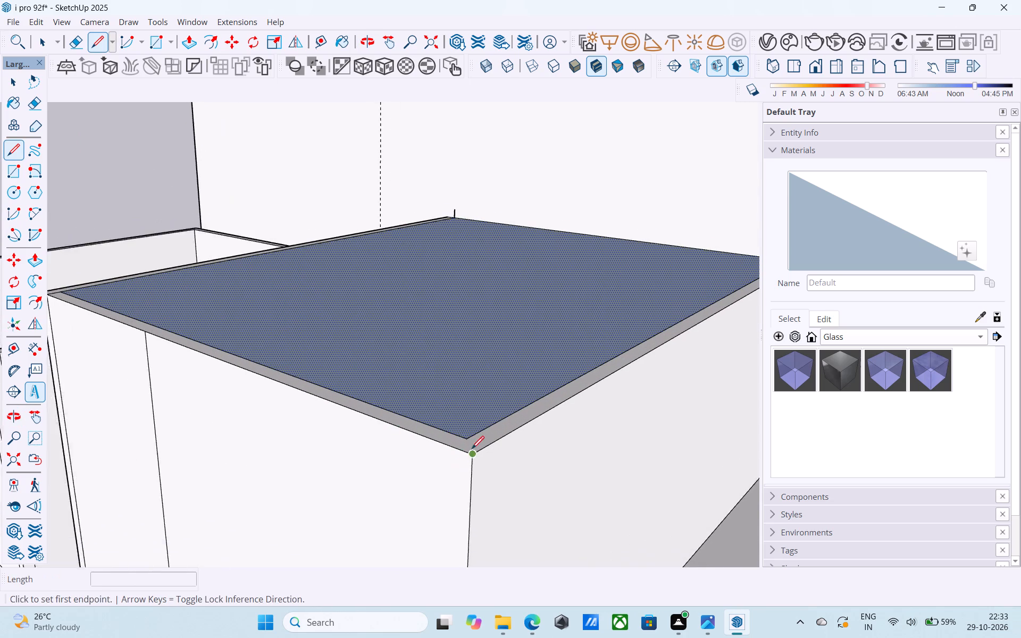
click(465, 437)
click(471, 413)
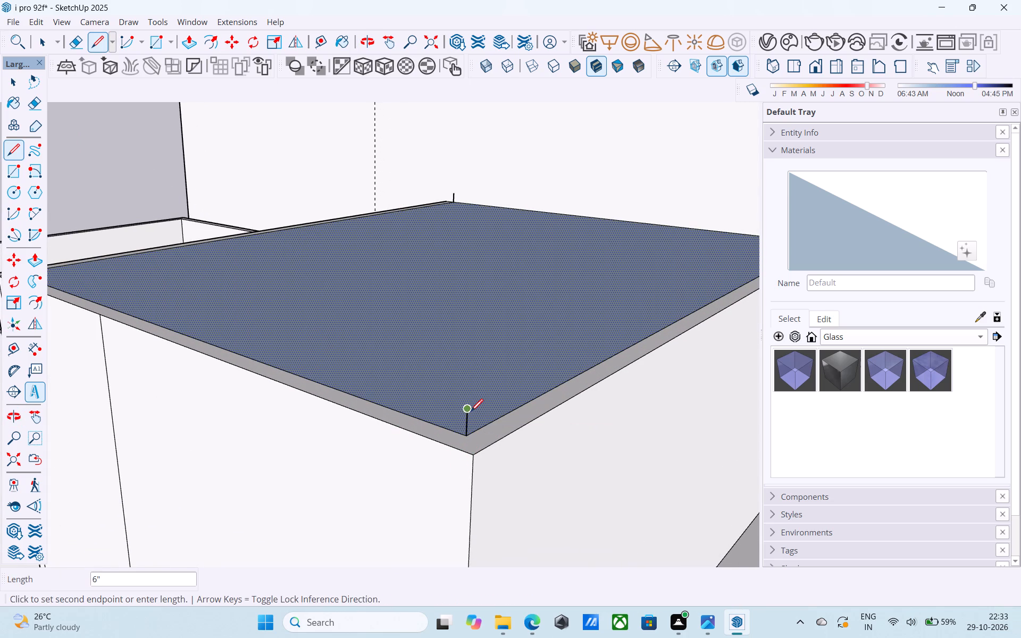
Draw an 18' 3" by 24' rectangle between the tops of the two 6" vertical lines as the slab's upper face.
key(r)
scroll(505, 293, up, 1)
click(450, 188)
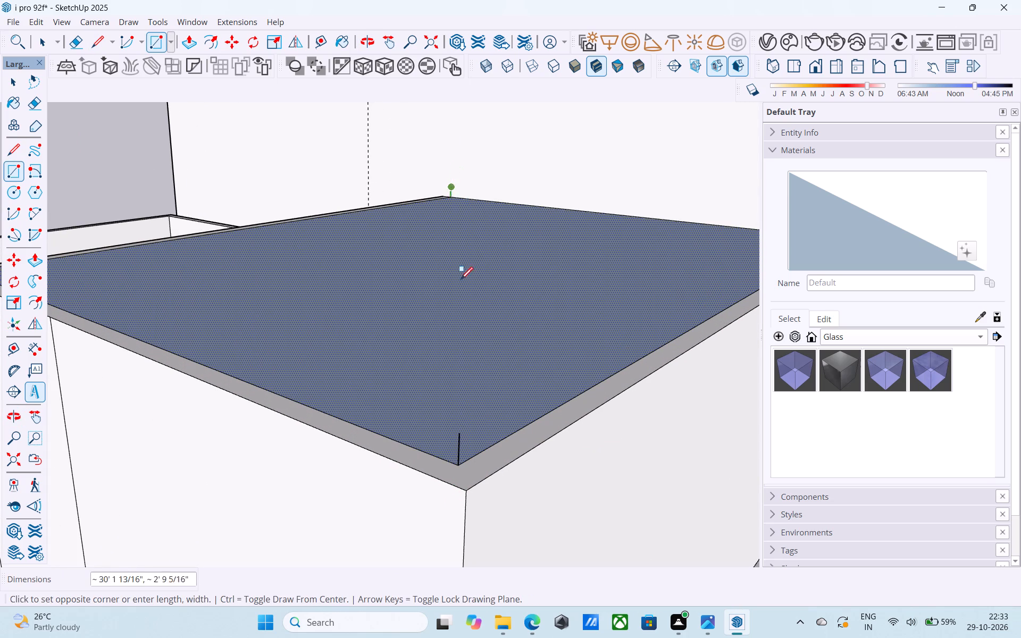
click(460, 432)
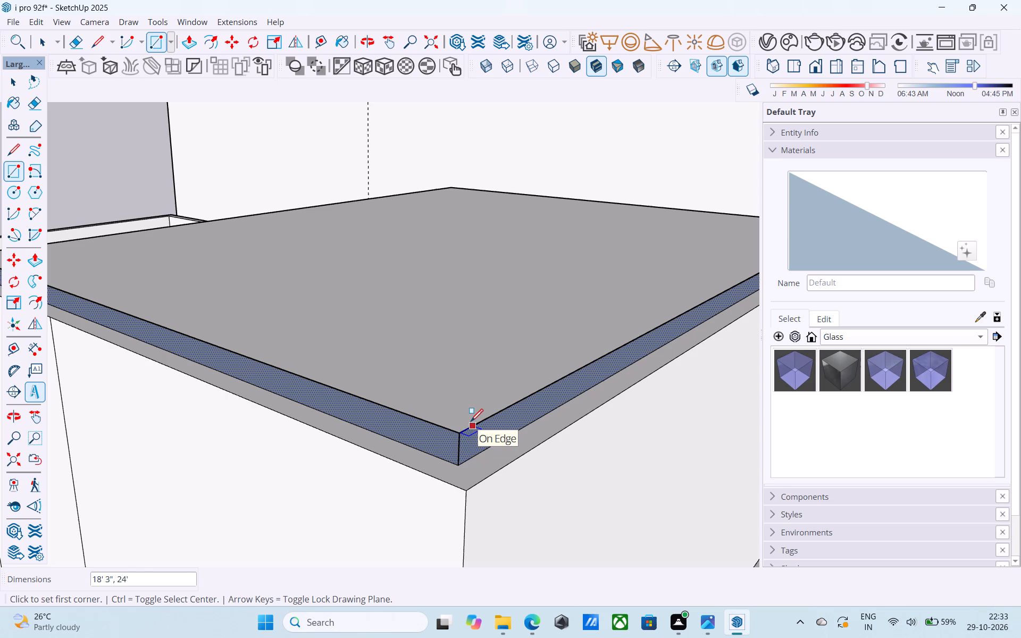
Draw a vertical edge joining the lower and upper faces at the slab's front corner nearest the adjacent open shaft.
scroll(471, 423, down, 7)
key(l)
middle_drag(478, 426, 648, 455)
scroll(671, 414, down, 5)
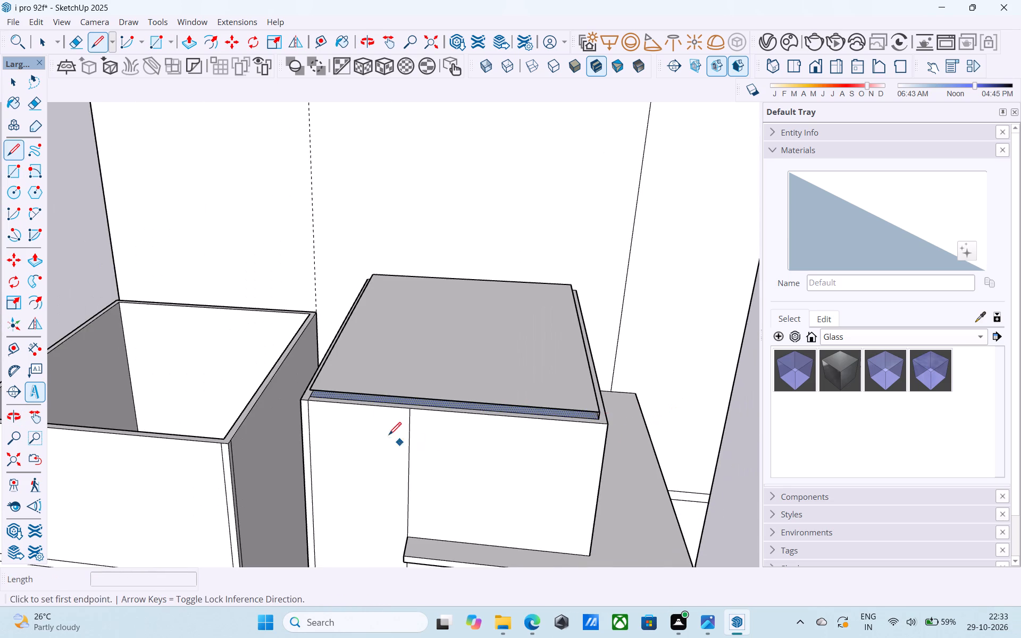
scroll(387, 435, up, 13)
scroll(222, 352, up, 3)
click(219, 351)
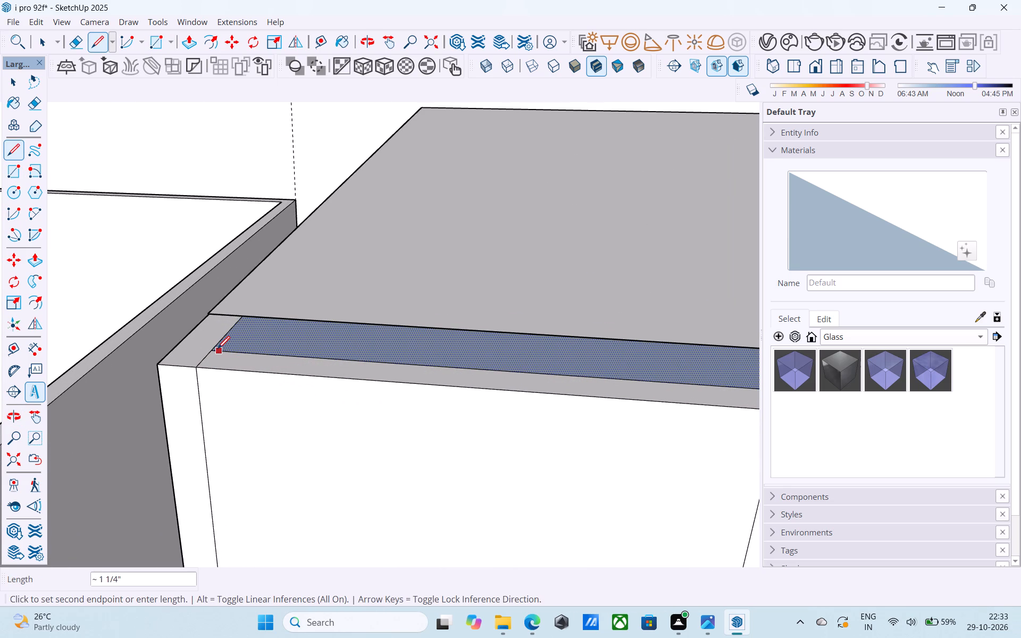
key(l)
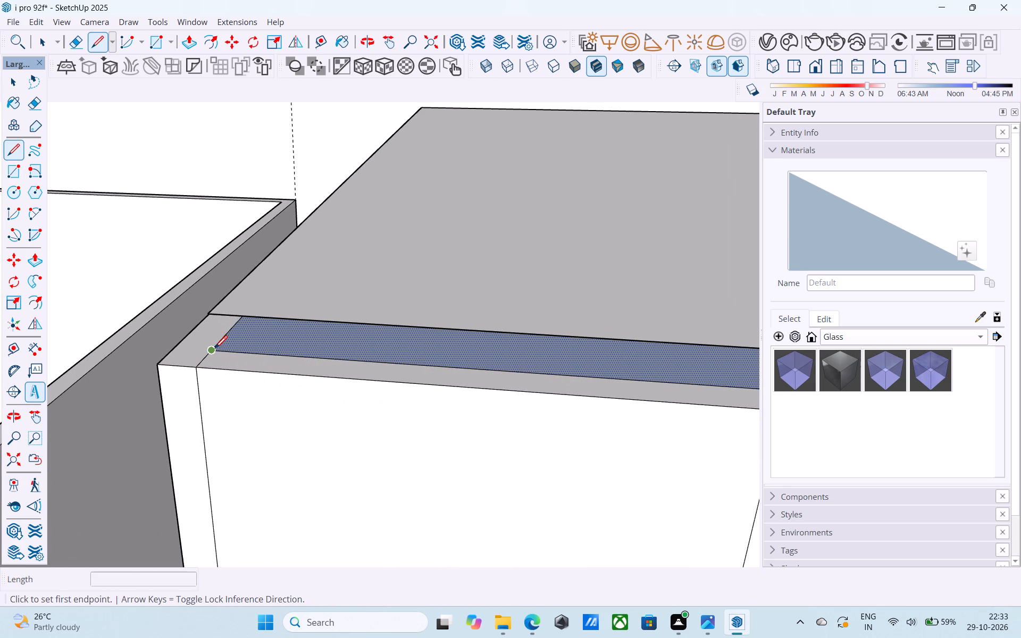
click(215, 349)
click(207, 315)
Draw a 6" vertical edge joining the lower and upper faces at the slab's rear corner on the balcony side.
scroll(192, 343, down, 11)
middle_drag(466, 356, 307, 344)
scroll(278, 341, down, 9)
middle_click(471, 341)
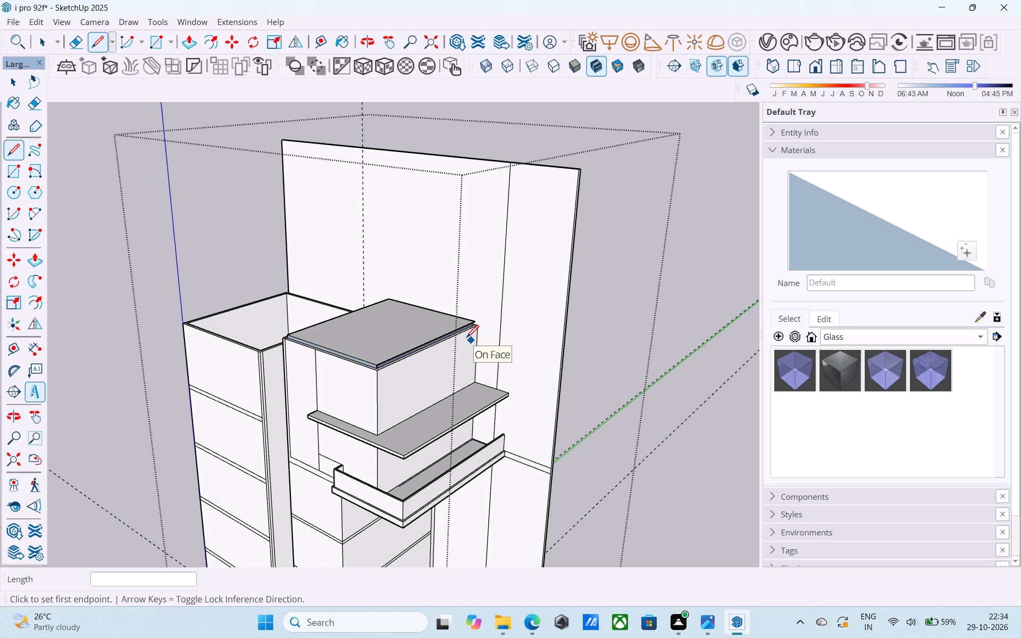
middle_drag(471, 340, 440, 341)
scroll(471, 347, up, 20)
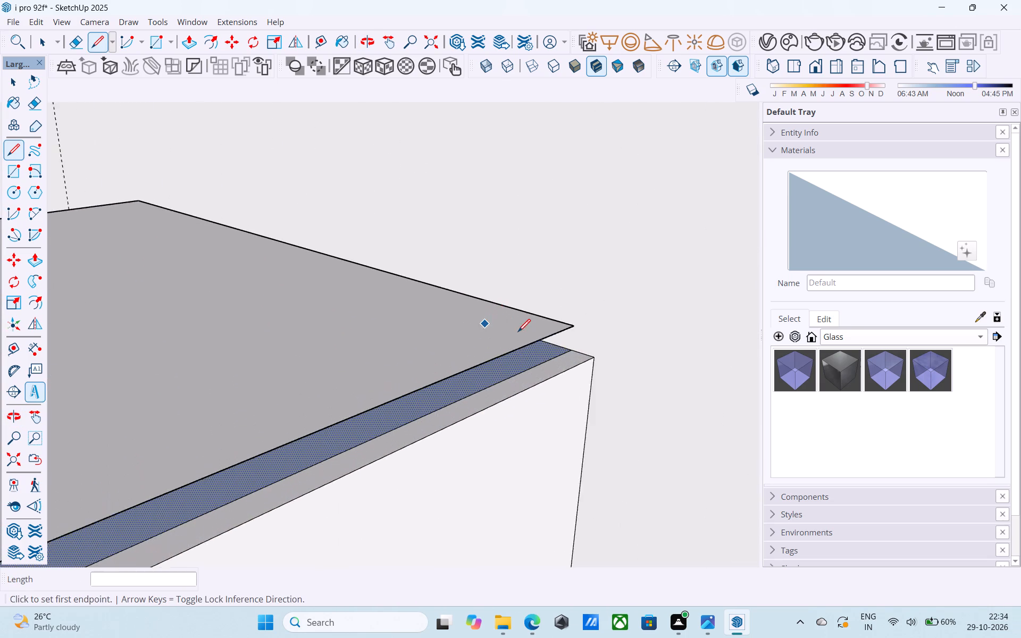
scroll(518, 333, up, 3)
click(592, 353)
click(598, 329)
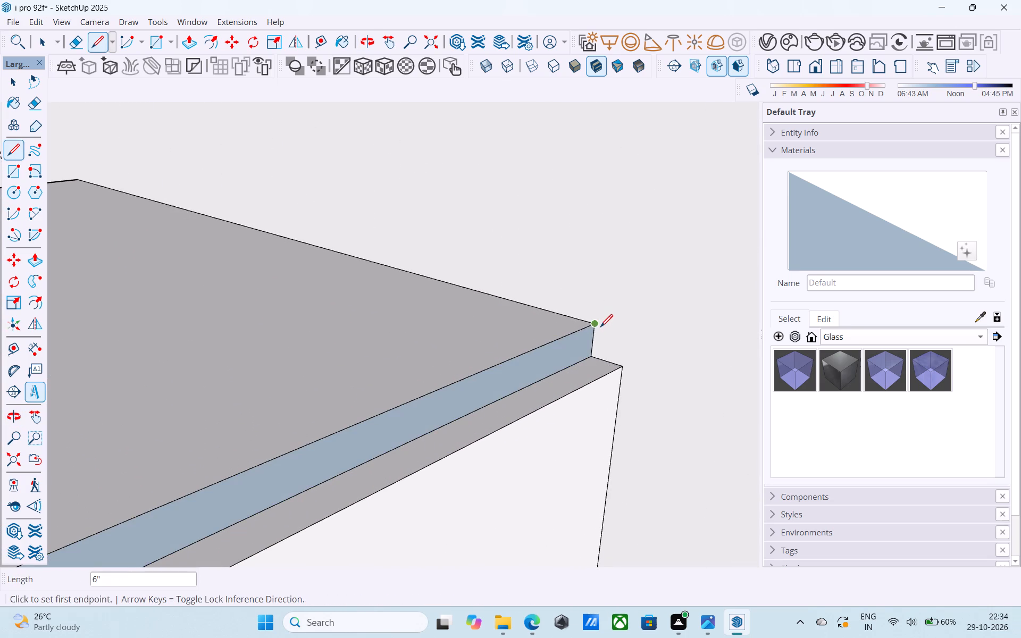
Reverse the slab's two edge faces that meet at the outer front corner.
scroll(601, 328, down, 16)
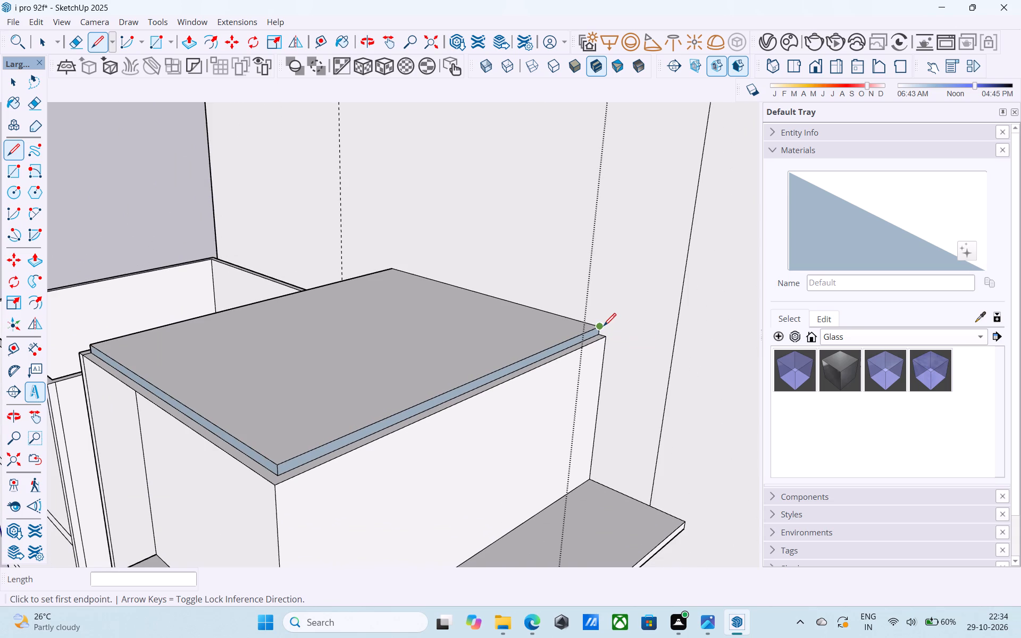
scroll(604, 327, down, 6)
key(space)
scroll(448, 400, up, 10)
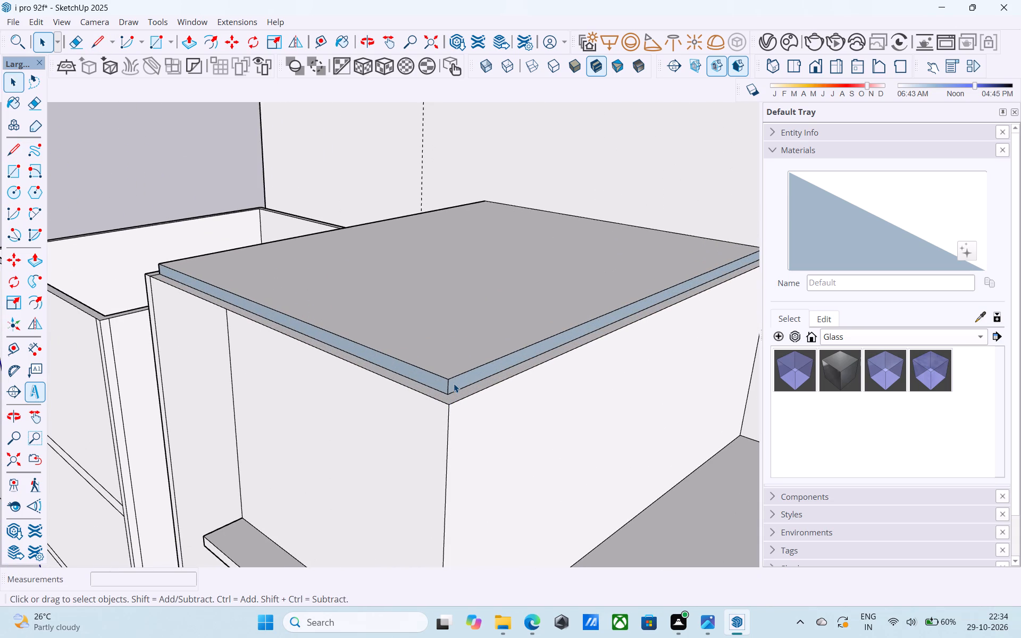
scroll(437, 379, up, 4)
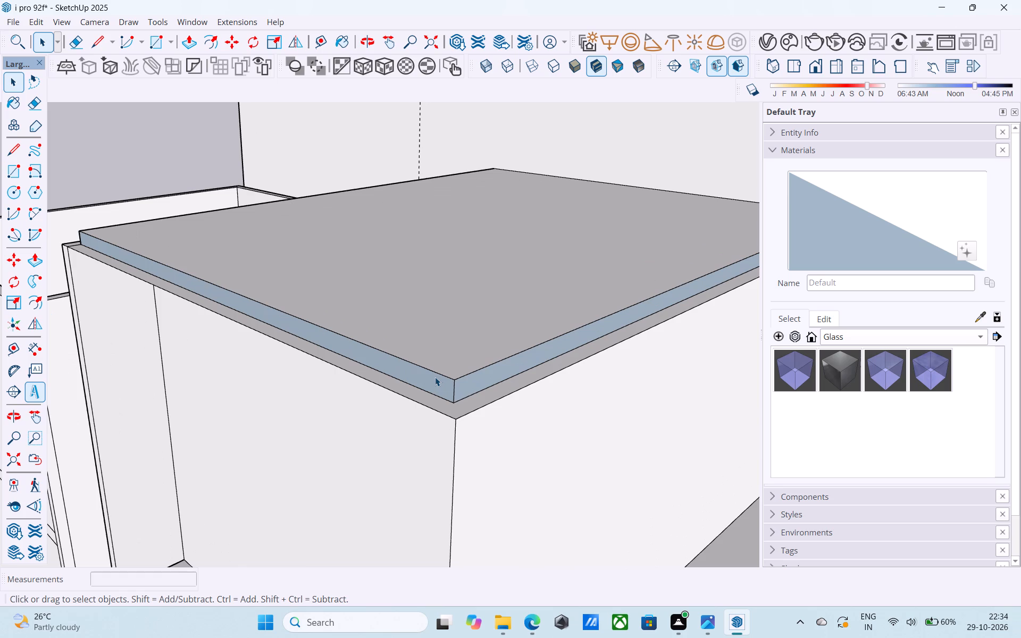
click(434, 379)
right_click(434, 379)
click(476, 233)
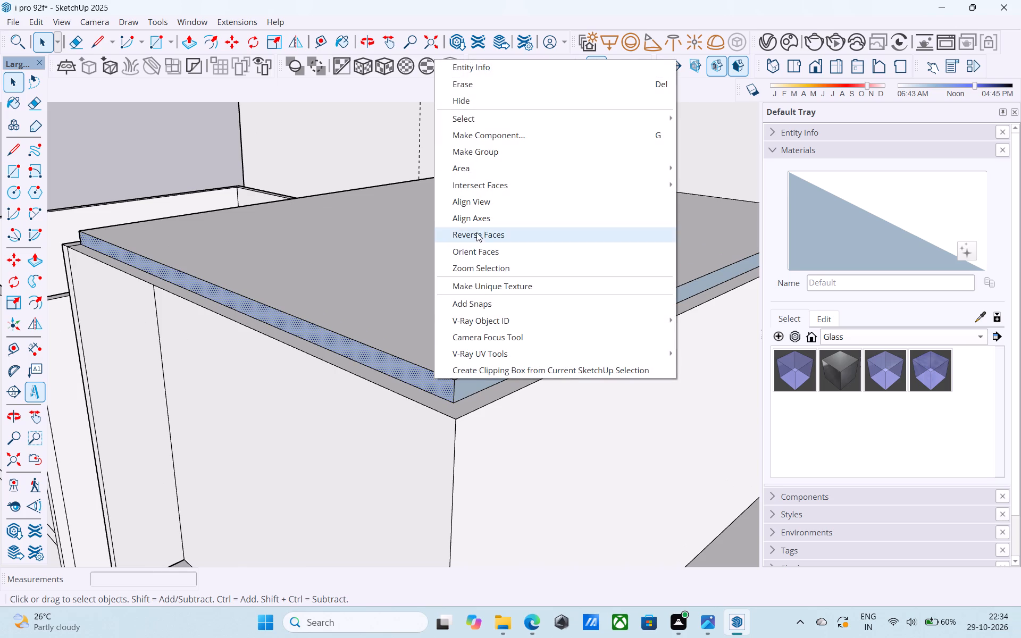
click(484, 374)
right_click(484, 374)
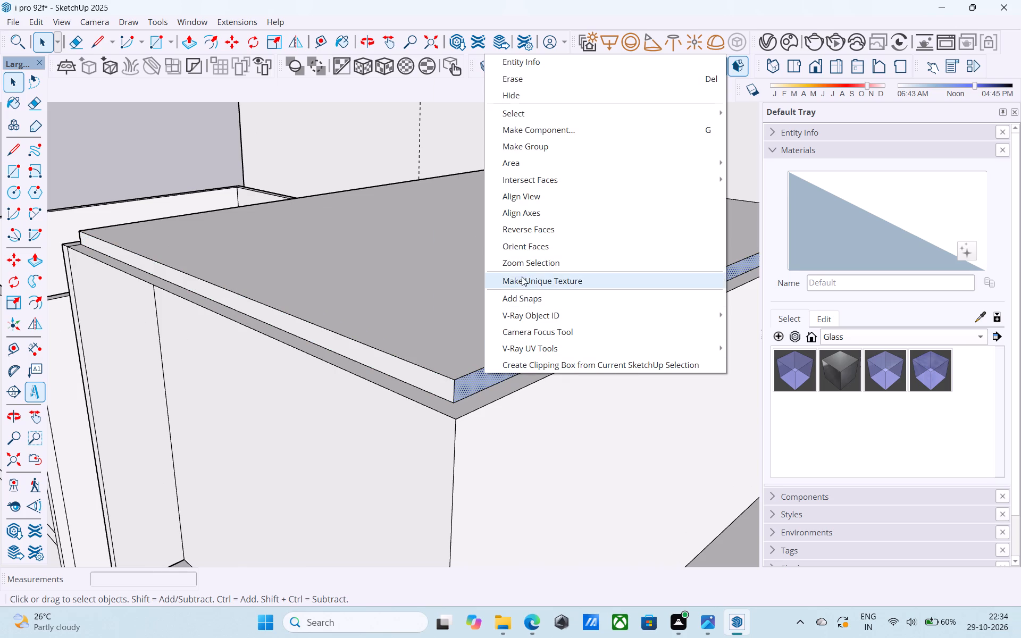
click(514, 236)
Reverse the slab's edge face on the side towards the adjacent open shaft.
scroll(574, 362, down, 4)
middle_drag(433, 368, 792, 403)
scroll(748, 391, down, 8)
scroll(532, 436, up, 14)
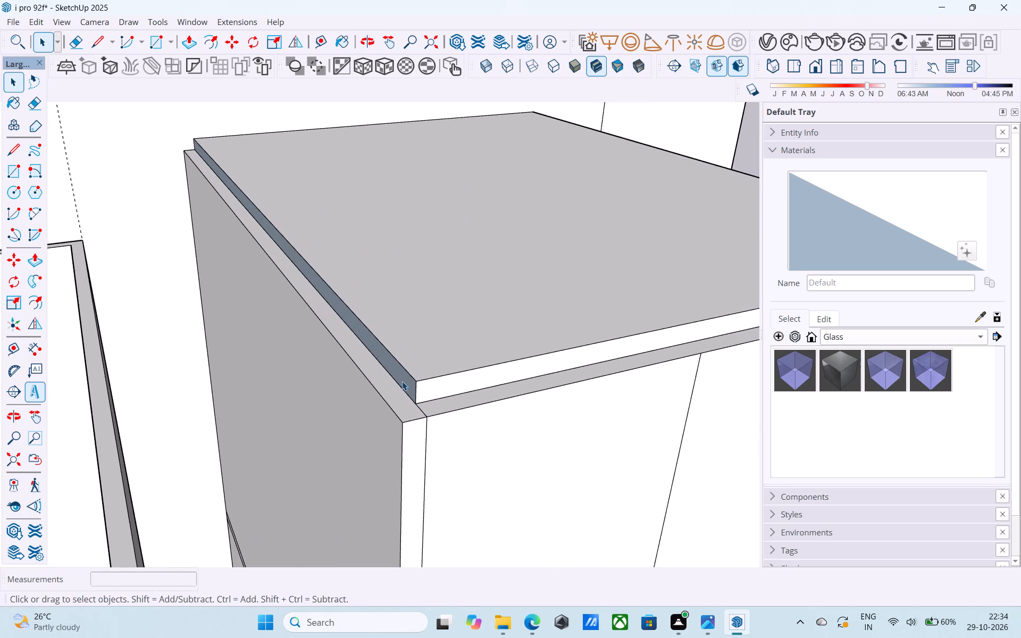
click(402, 380)
right_click(402, 380)
click(435, 239)
scroll(481, 368, down, 2)
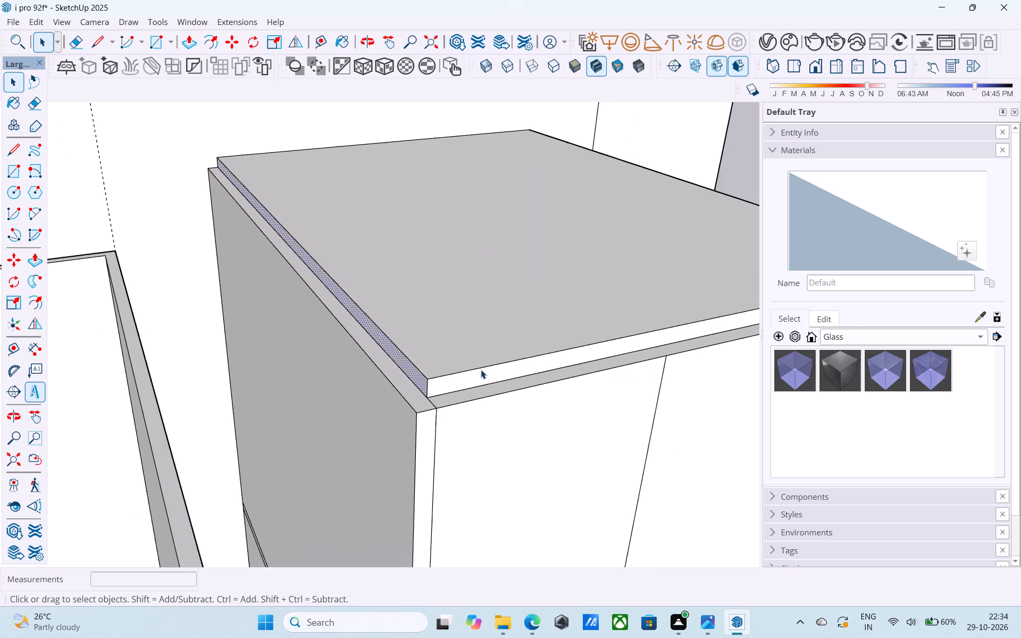
scroll(481, 370, down, 13)
middle_drag(492, 387, 312, 364)
middle_drag(497, 404, 469, 398)
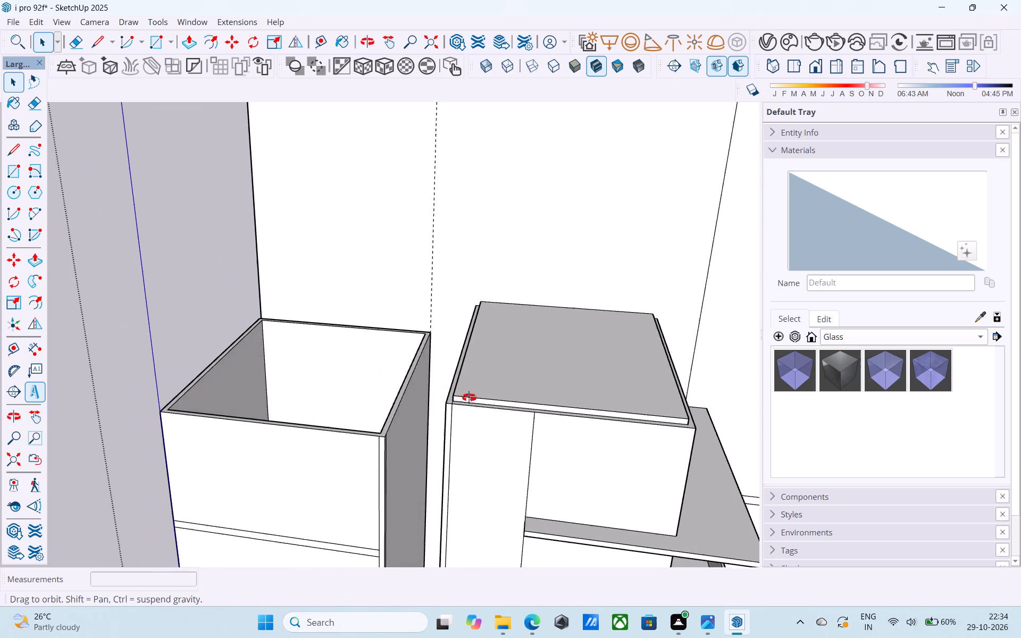
Examine the building's massing from several sides, checking the roof slab, balconies, floor bands, side tower and ground-floor opening.
middle_drag(469, 398, 357, 395)
scroll(316, 396, down, 5)
middle_drag(441, 438, 388, 414)
scroll(357, 390, down, 5)
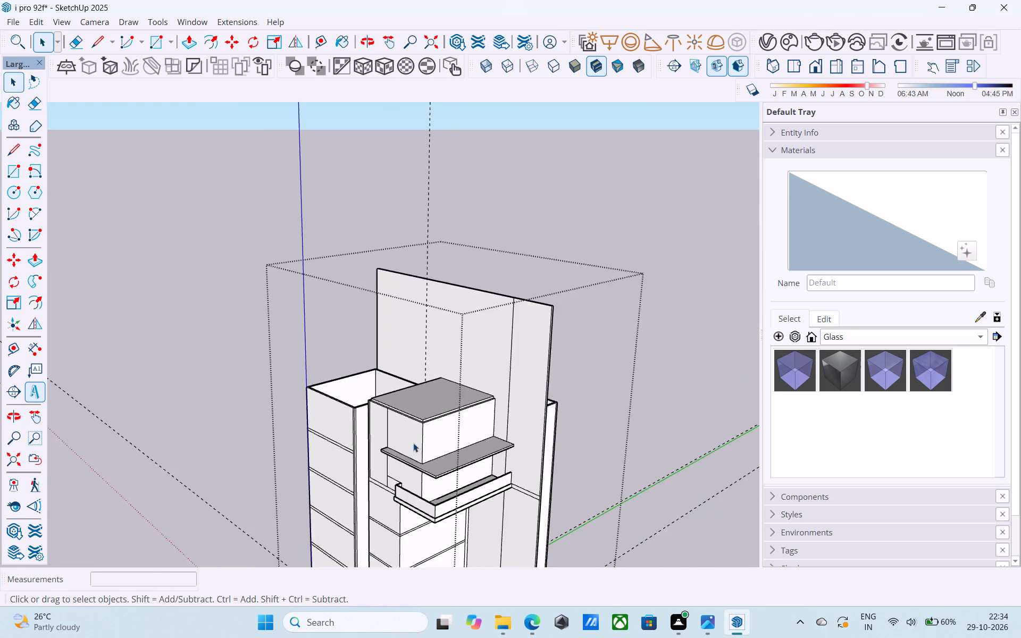
middle_drag(437, 449, 395, 421)
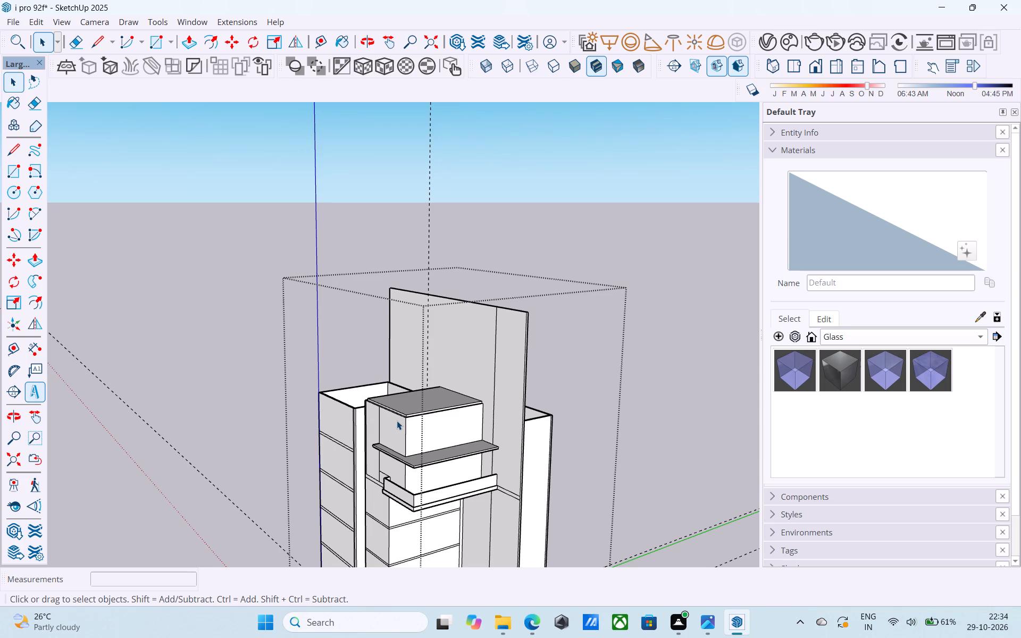
scroll(397, 421, down, 5)
middle_drag(396, 421, 412, 375)
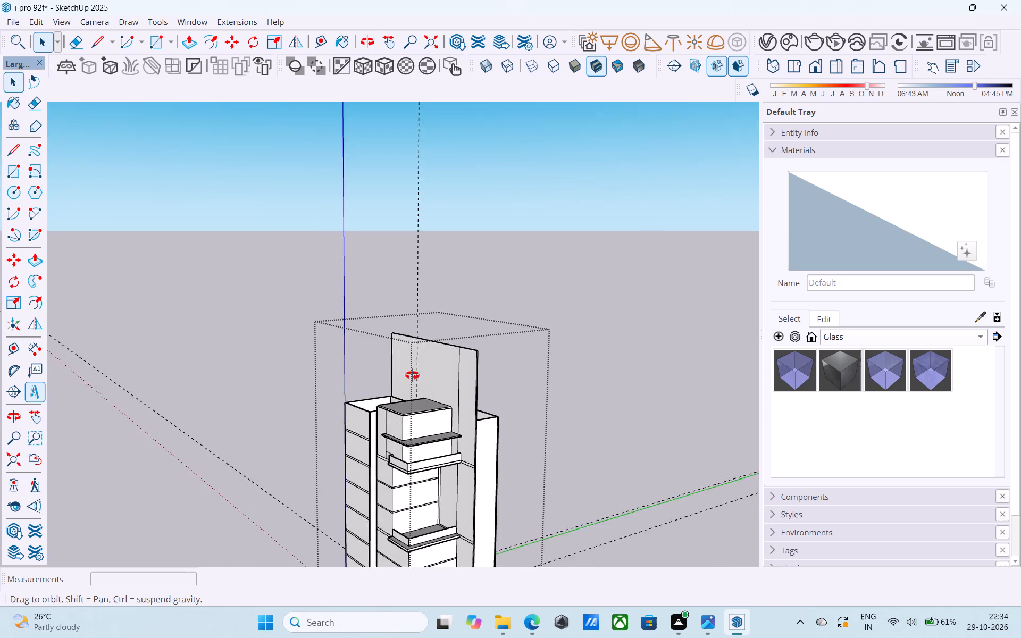
middle_drag(412, 375, 416, 322)
middle_drag(419, 360, 443, 425)
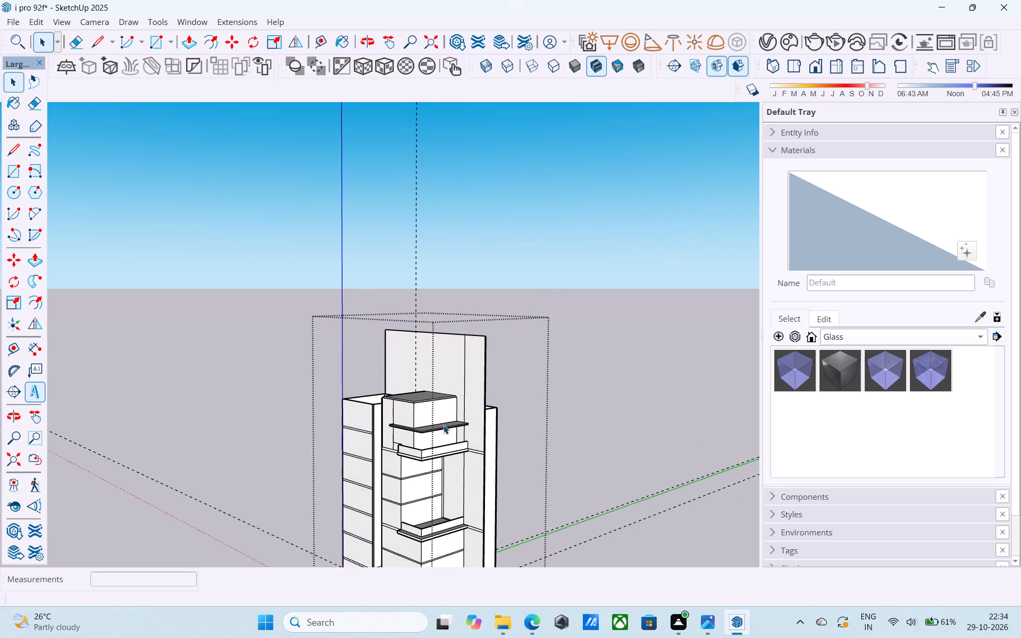
scroll(443, 425, up, 6)
scroll(443, 425, down, 4)
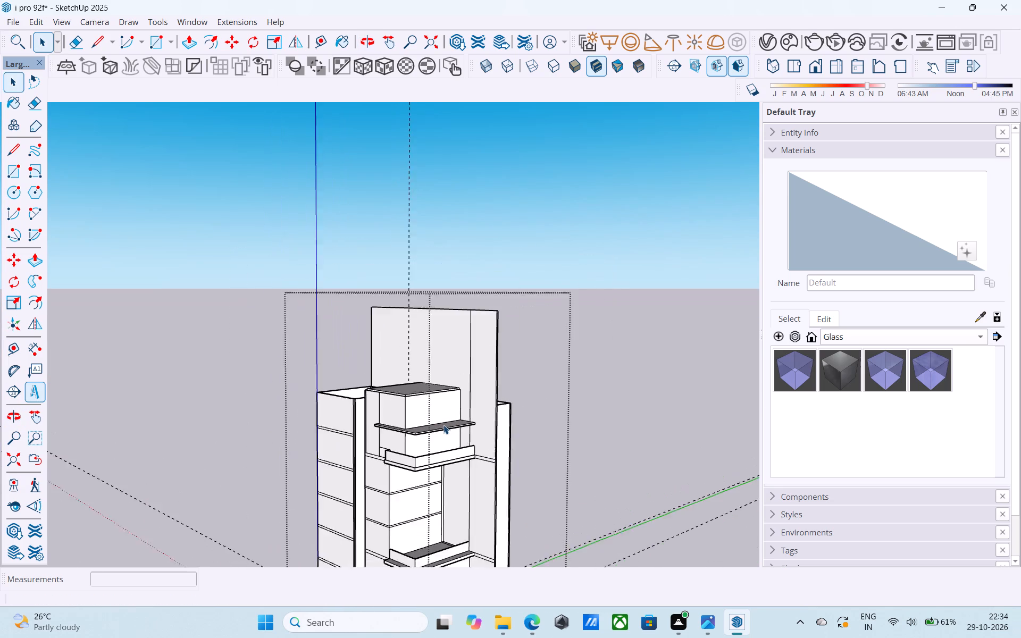
scroll(443, 425, down, 2)
middle_drag(443, 425, 442, 390)
middle_click(446, 473)
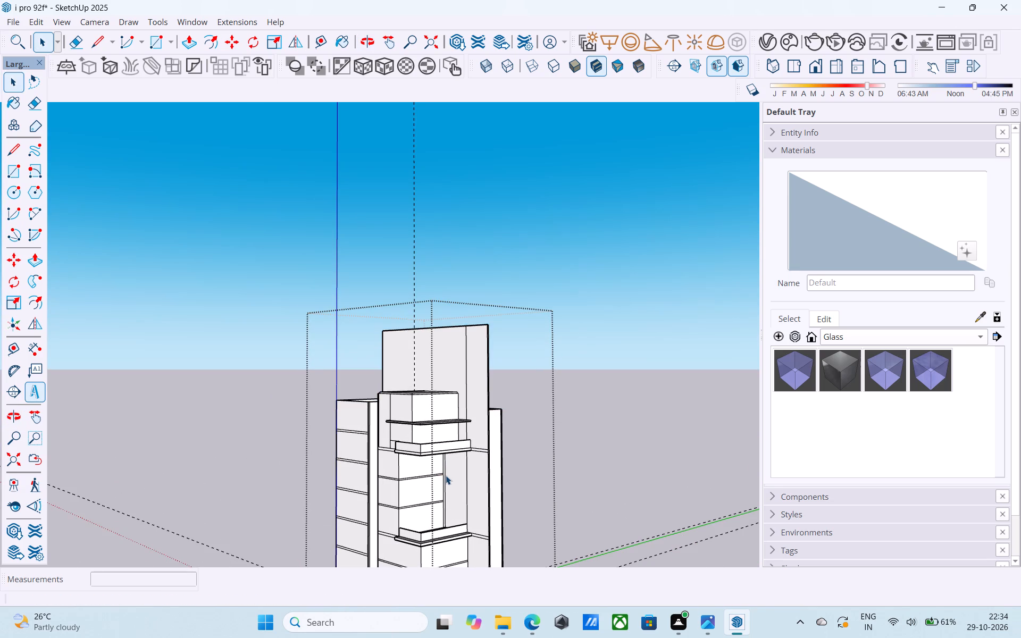
middle_drag(446, 475, 457, 414)
middle_drag(470, 445, 474, 412)
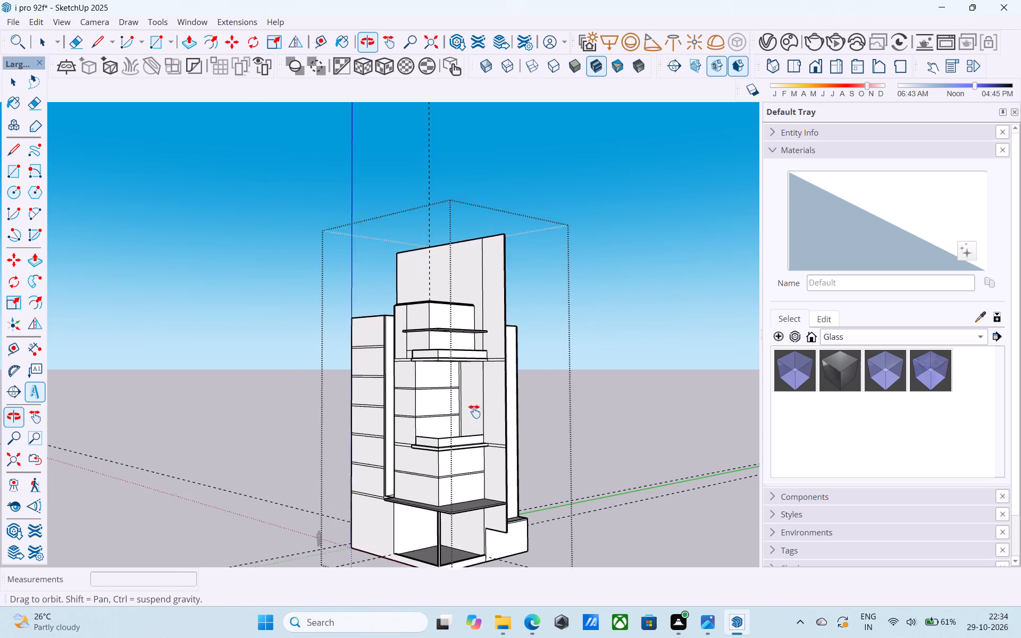
middle_drag(474, 412, 475, 406)
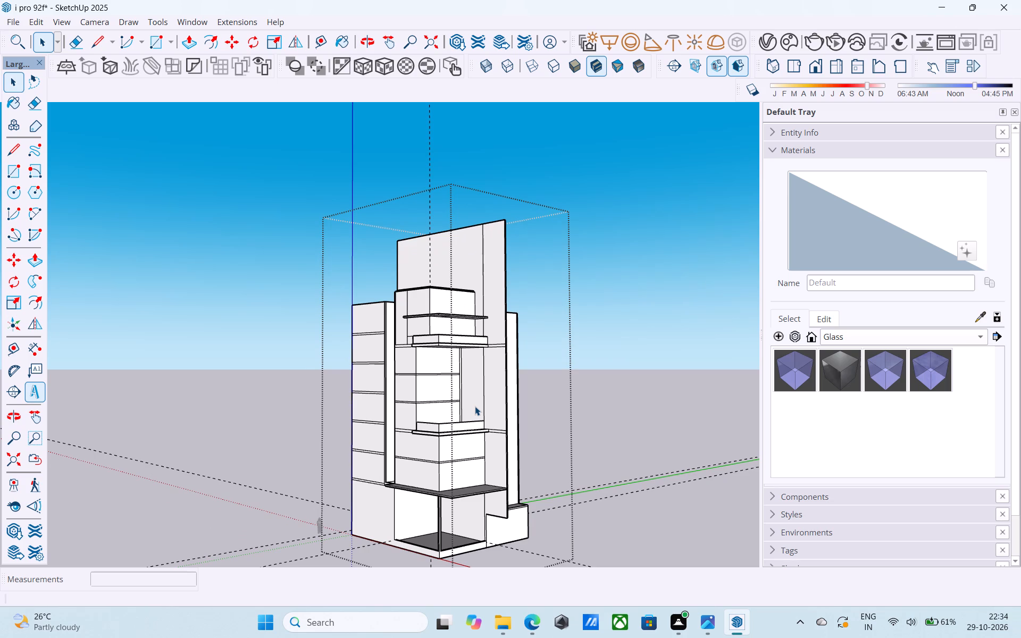
middle_drag(475, 406, 459, 406)
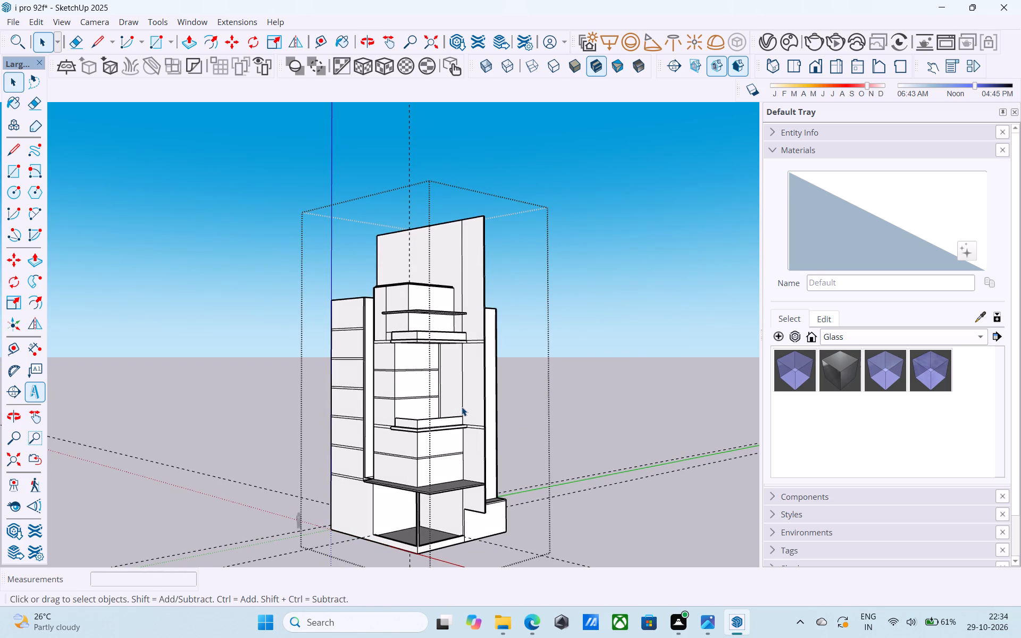
middle_drag(451, 439, 446, 404)
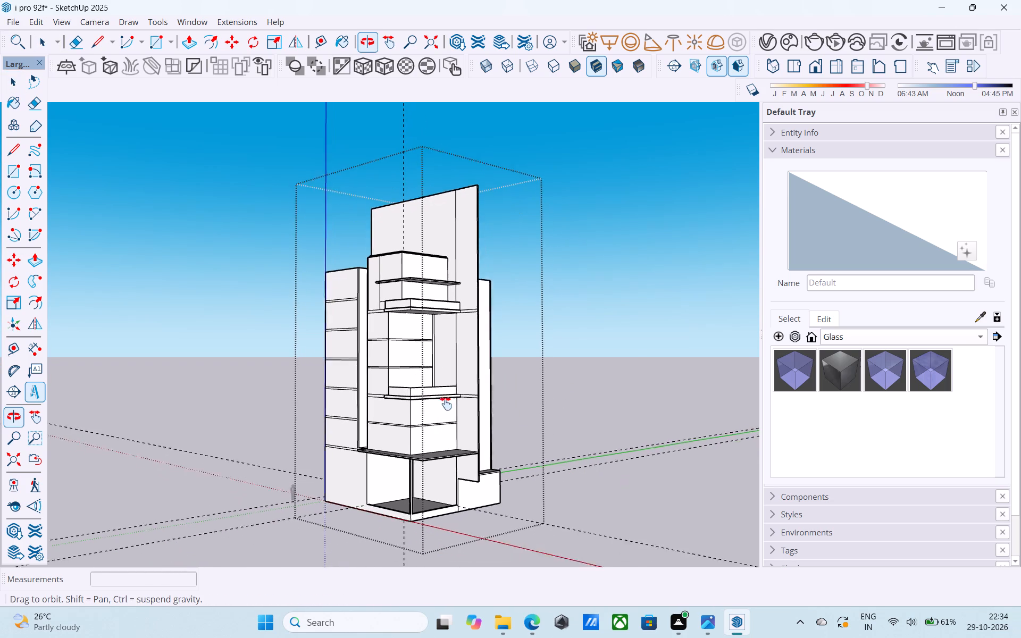
middle_drag(446, 404, 407, 401)
scroll(400, 402, up, 4)
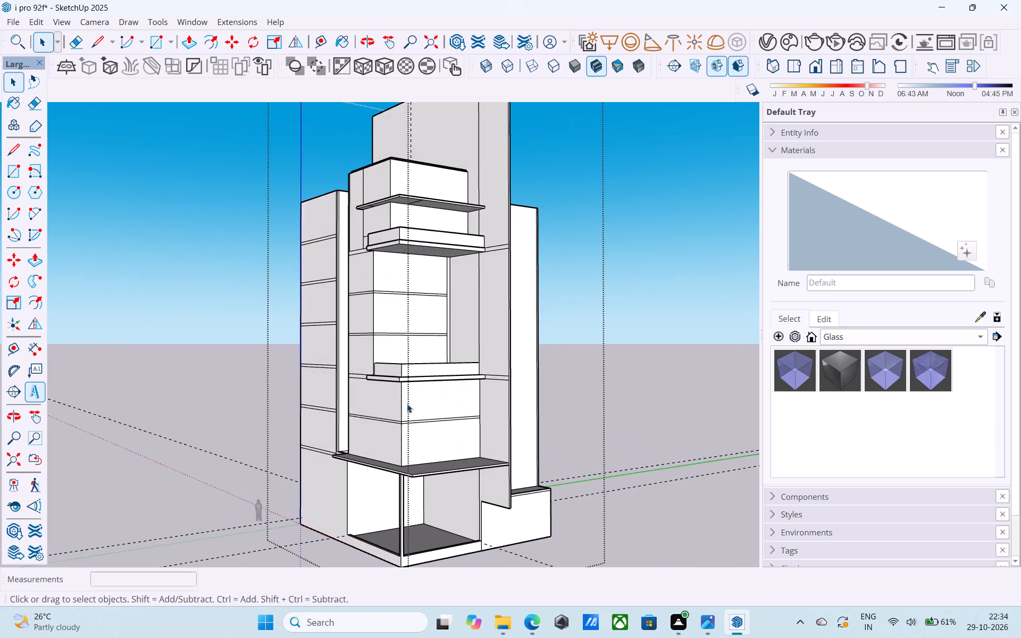
middle_drag(407, 404, 453, 409)
scroll(449, 412, up, 1)
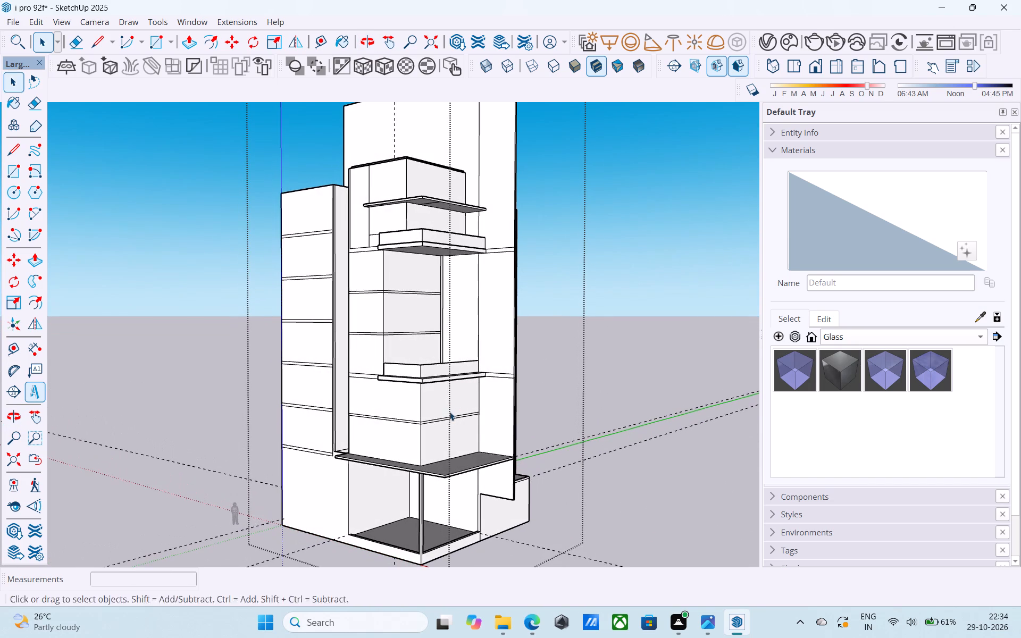
middle_drag(447, 412, 456, 424)
scroll(445, 434, up, 3)
middle_drag(401, 452, 399, 441)
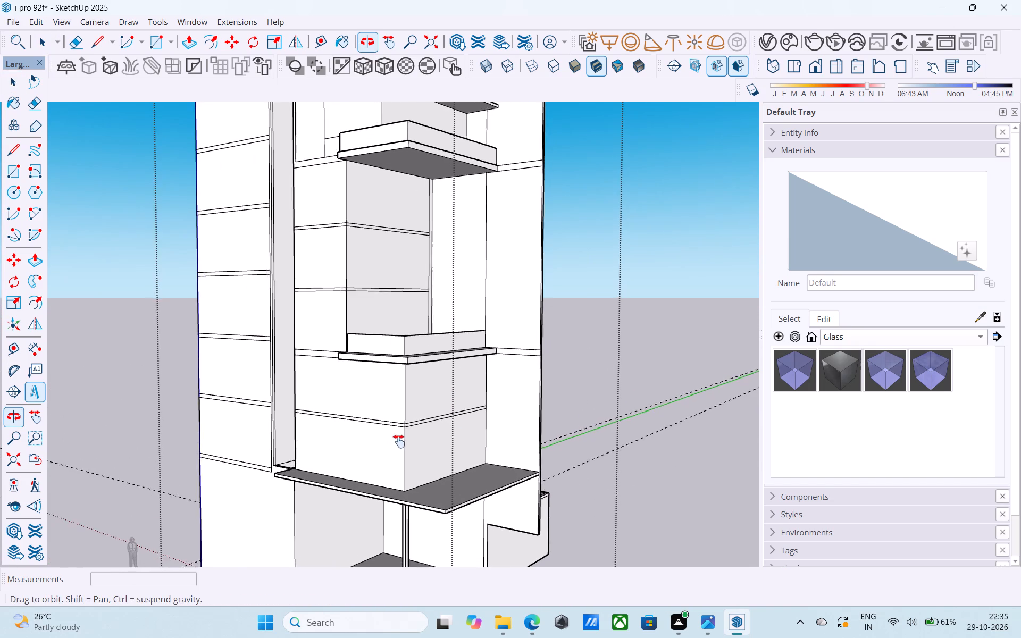
middle_drag(399, 441, 414, 404)
scroll(415, 403, up, 4)
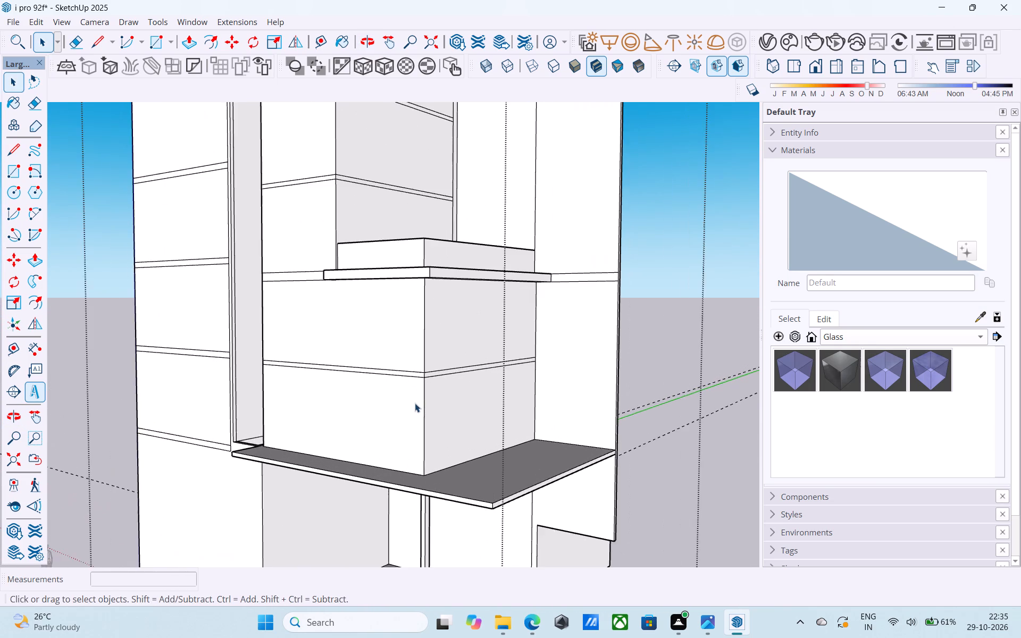
scroll(415, 403, up, 1)
scroll(415, 400, down, 3)
middle_drag(417, 411, 415, 406)
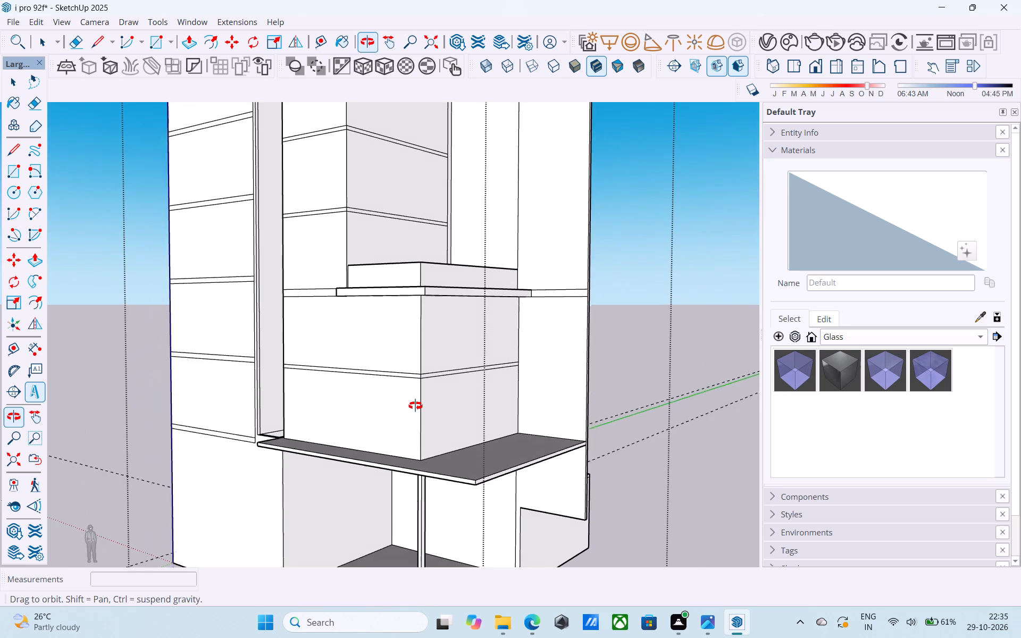
middle_drag(415, 406, 416, 396)
scroll(416, 458, up, 1)
shift+middle_drag(416, 458, 424, 364)
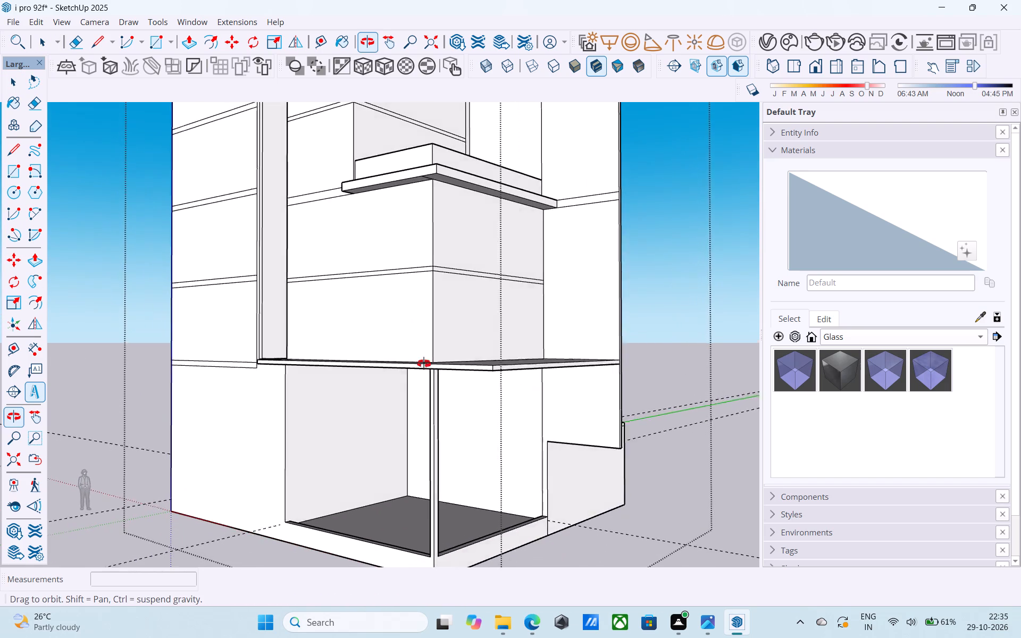
shift+middle_drag(424, 364, 416, 359)
middle_drag(416, 359, 435, 403)
scroll(440, 396, down, 5)
middle_drag(440, 396, 440, 398)
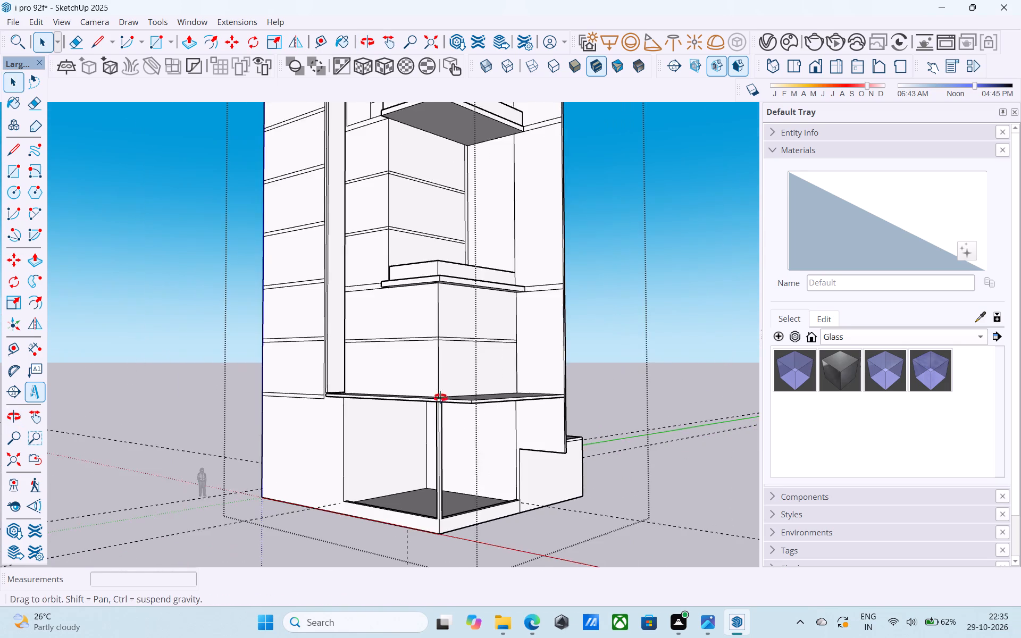
middle_drag(440, 398, 458, 473)
middle_drag(404, 433, 541, 463)
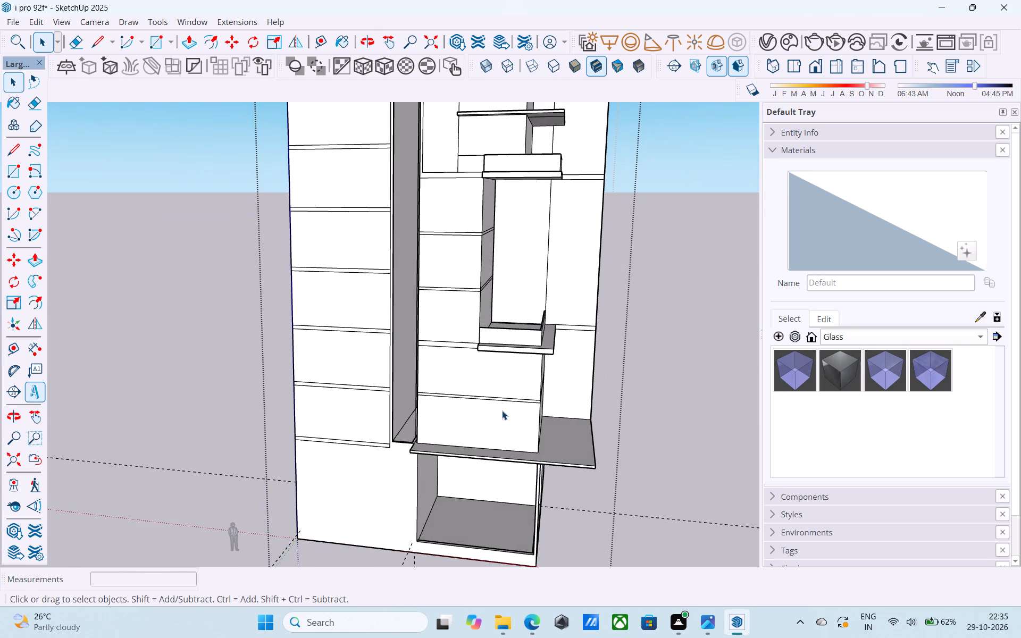
shift+middle_drag(502, 409, 555, 459)
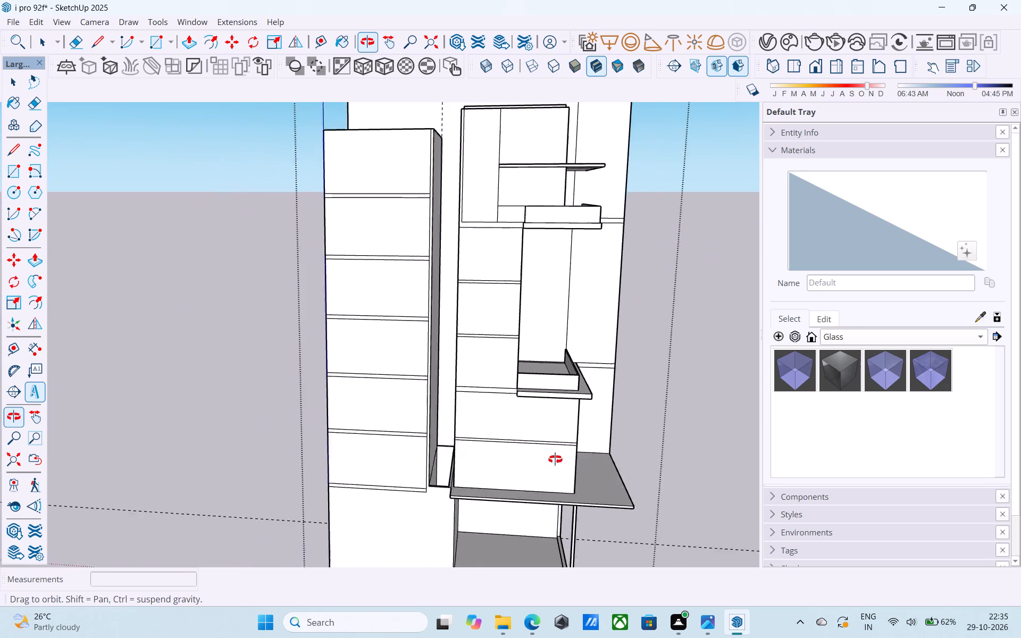
shift+middle_drag(555, 459, 633, 436)
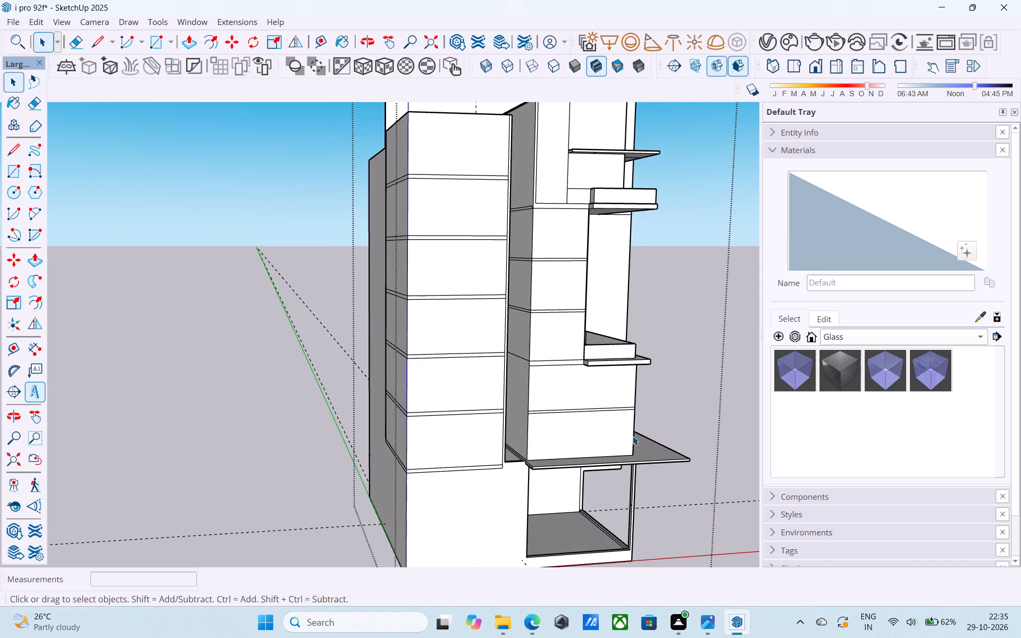
middle_drag(633, 436, 555, 430)
scroll(578, 412, down, 5)
middle_drag(578, 412, 494, 442)
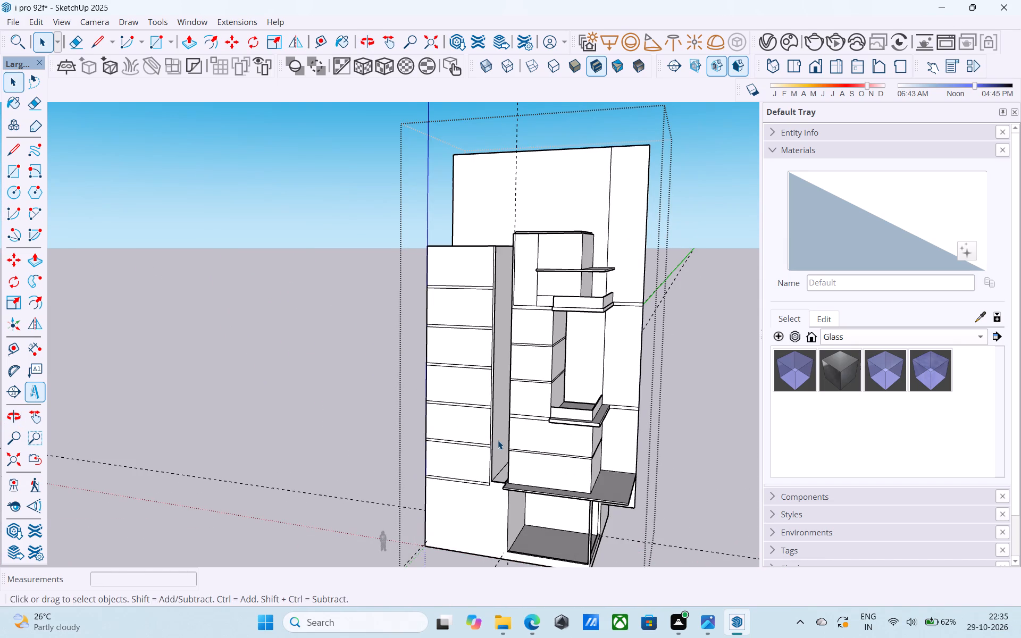
scroll(498, 440, down, 4)
middle_drag(494, 440, 476, 439)
scroll(476, 439, down, 1)
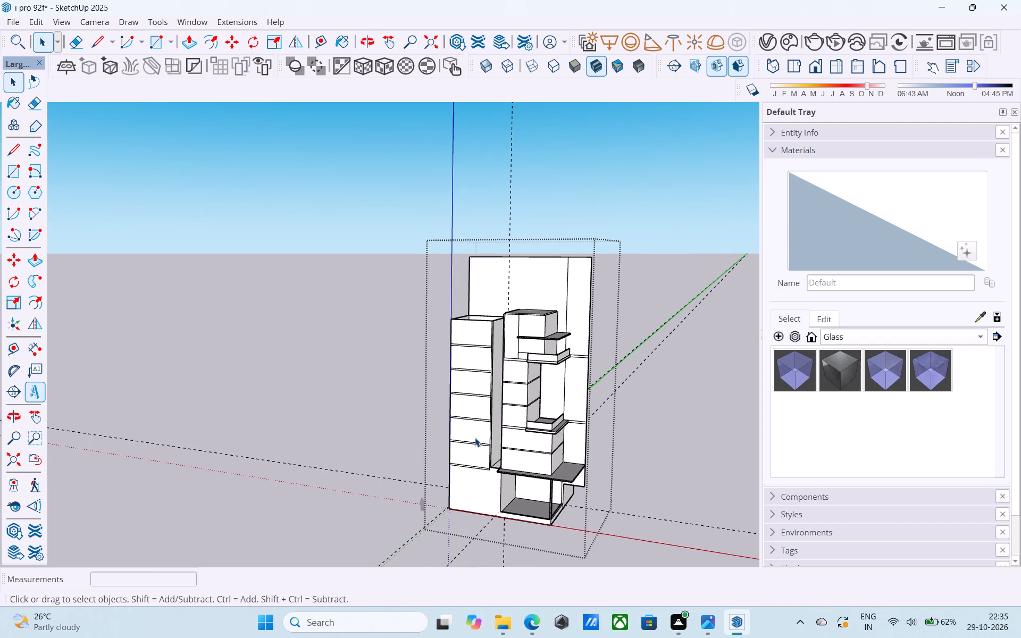
middle_drag(514, 439, 482, 434)
scroll(482, 434, up, 1)
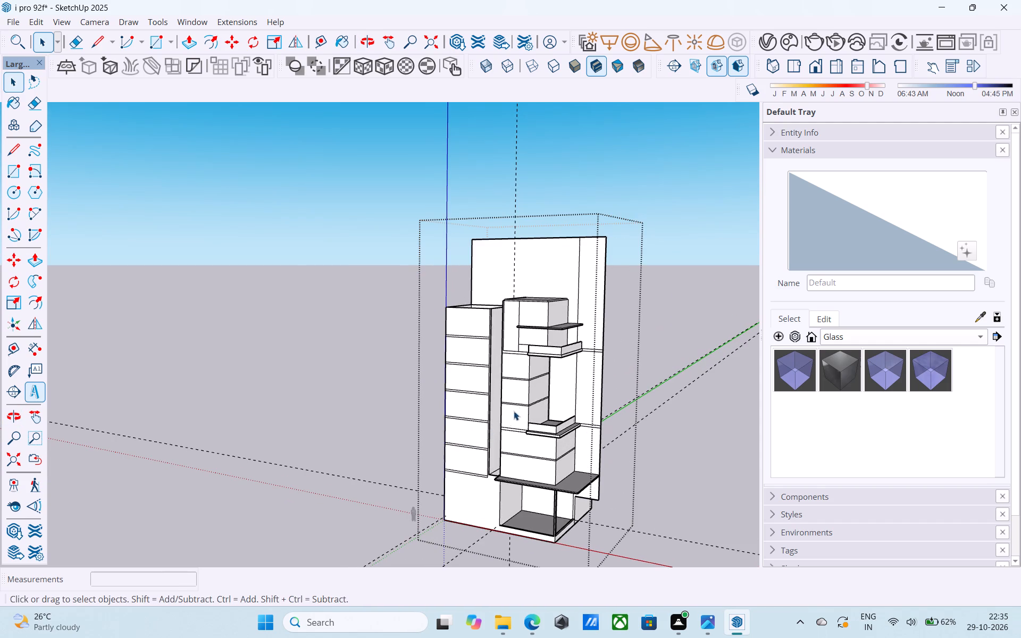
scroll(549, 384, down, 5)
middle_drag(549, 384, 508, 392)
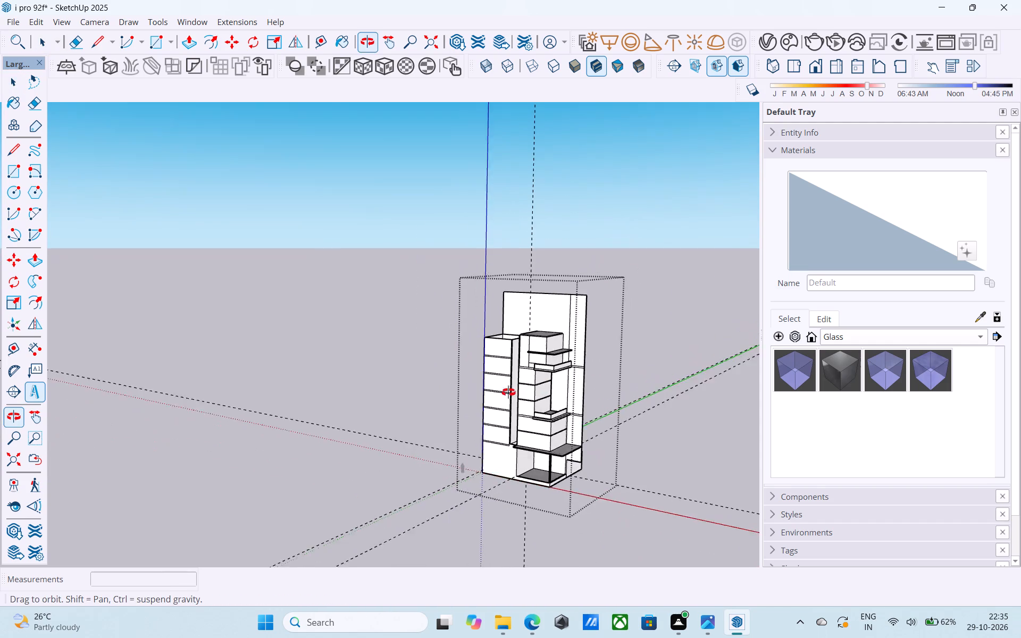
middle_drag(508, 392, 454, 393)
middle_drag(590, 375, 525, 378)
scroll(539, 370, up, 11)
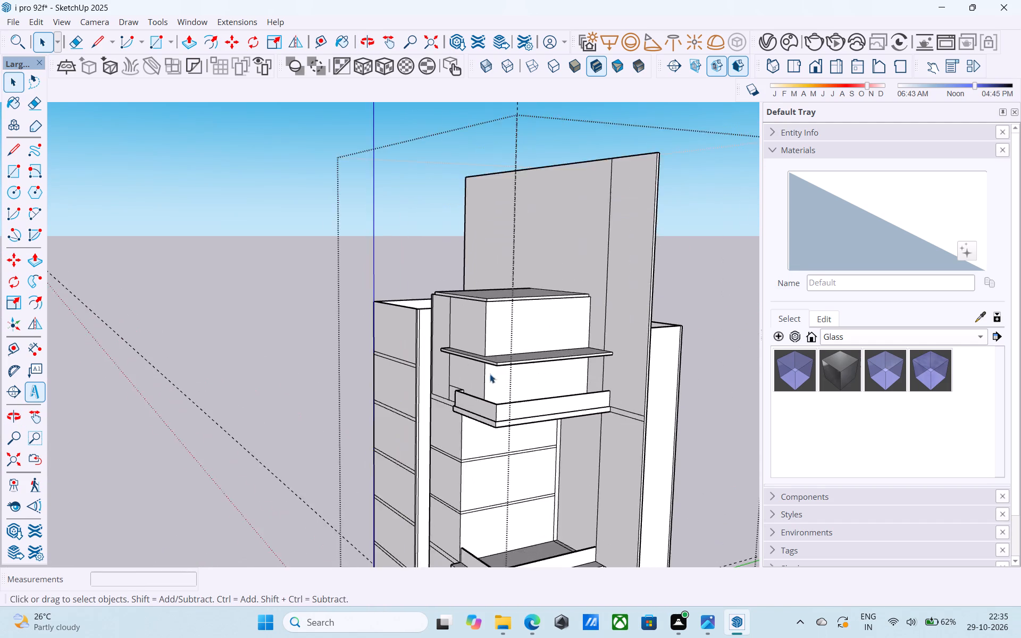
Push/Pull the top face of the projecting slab above the upper balcony upward by 3".
scroll(490, 374, up, 8)
middle_drag(542, 347, 533, 421)
click(577, 339)
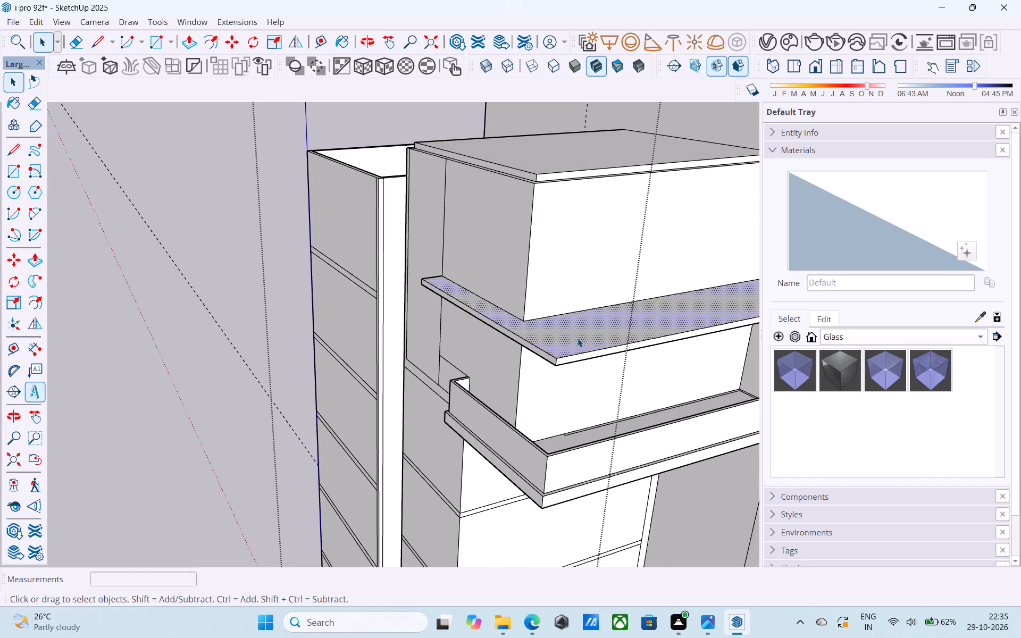
scroll(578, 338, up, 3)
key(p)
click(578, 338)
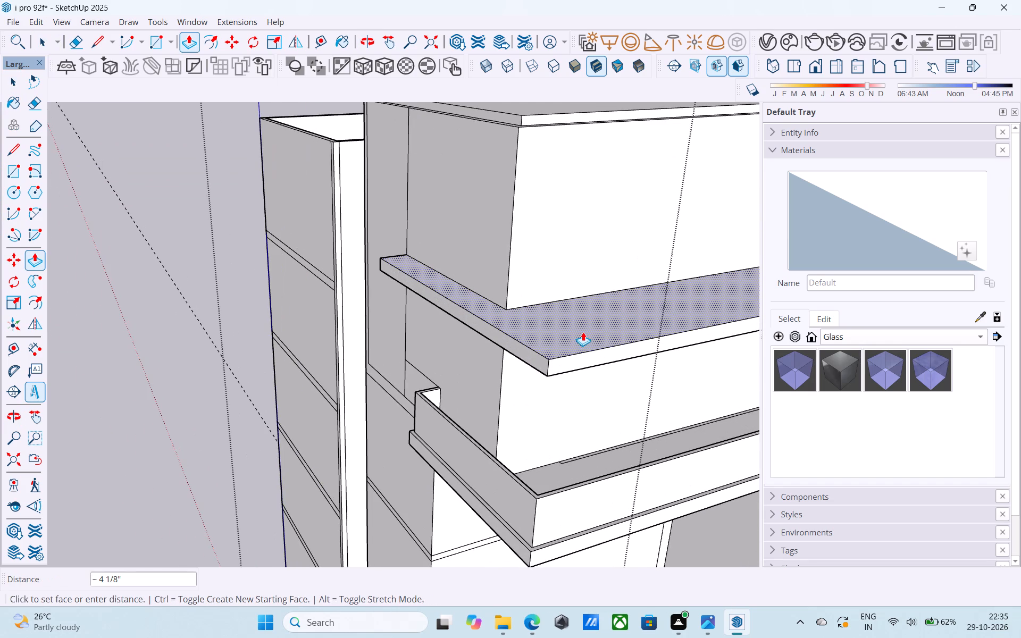
text(3")
key(Return)
key(space)
scroll(551, 339, down, 5)
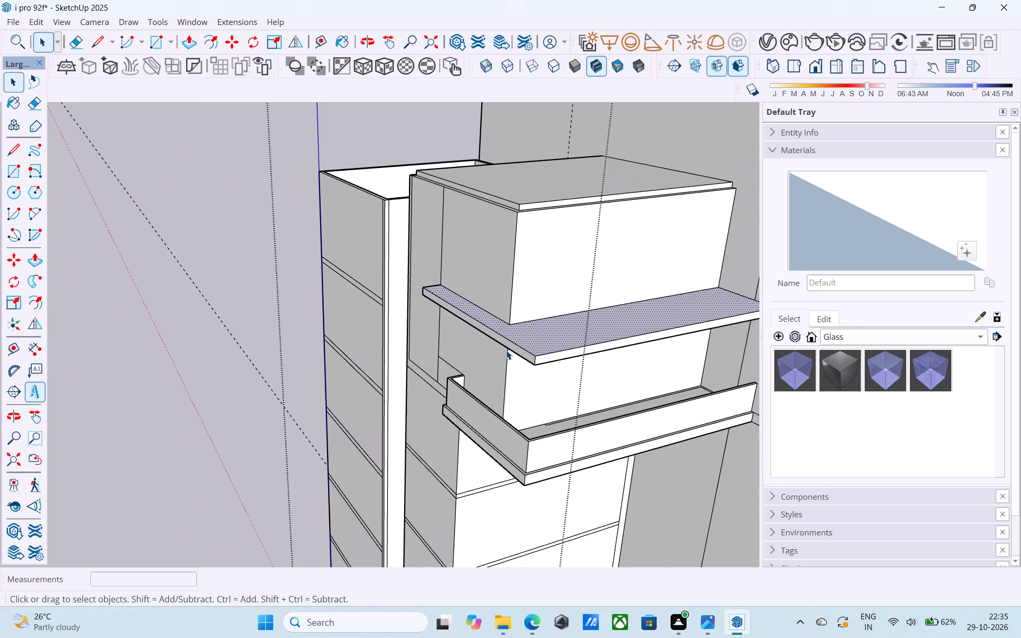
Measure the edge thickness of the upper balcony's floor slab at its outer front corner.
scroll(506, 348, down, 6)
middle_drag(507, 354, 514, 285)
scroll(532, 293, up, 5)
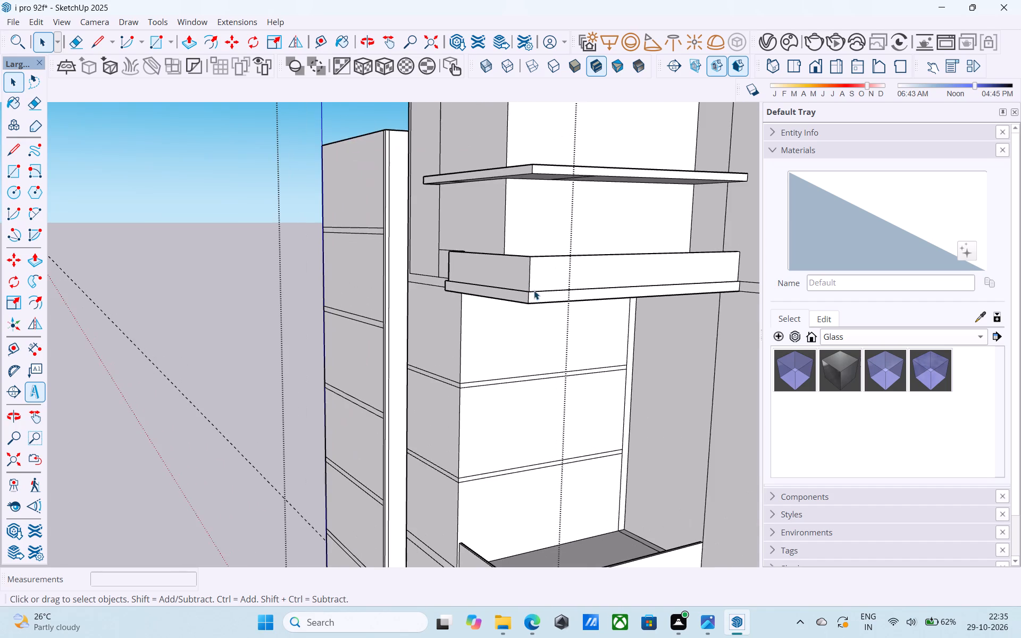
middle_drag(534, 290, 516, 303)
key(l)
scroll(553, 291, up, 10)
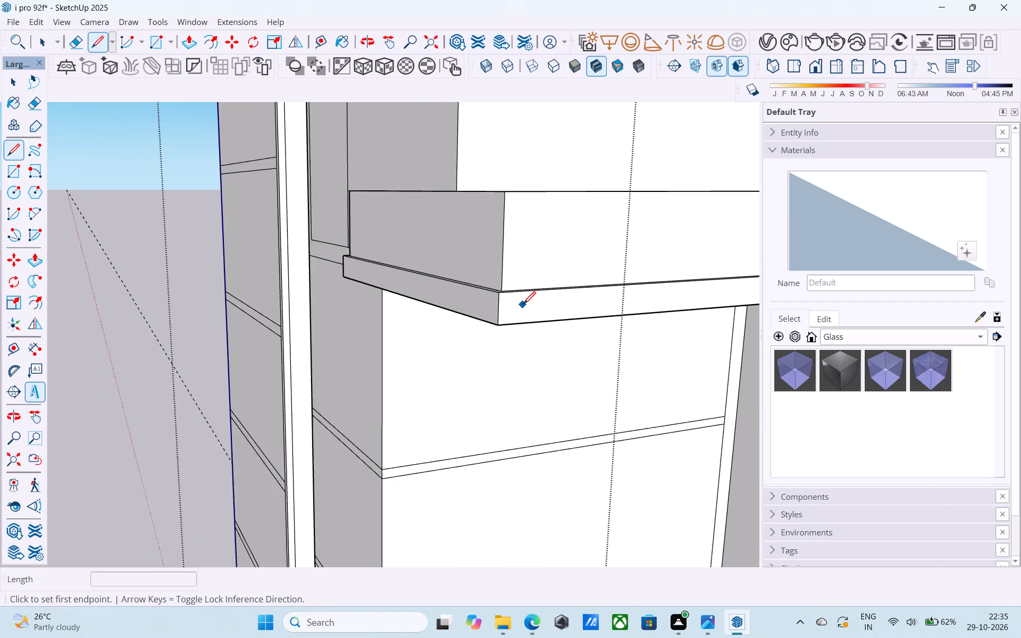
scroll(523, 305, up, 8)
click(466, 279)
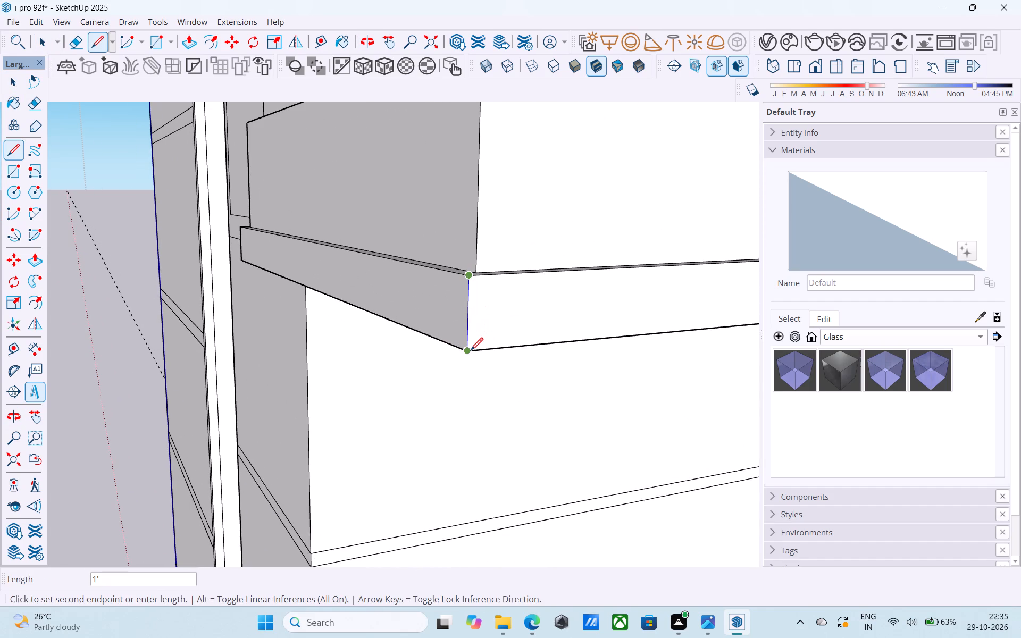
key(space)
scroll(474, 349, down, 6)
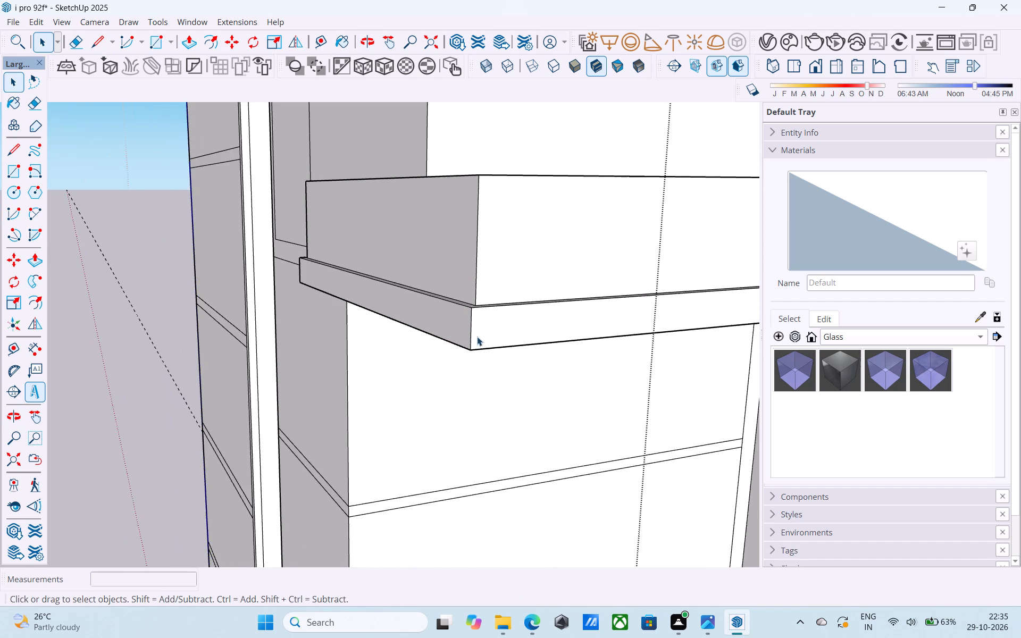
Measure the edge thickness of the projecting slab above the upper balcony at its outer front corner.
scroll(477, 337, down, 1)
shift+middle_drag(477, 342, 473, 468)
scroll(477, 362, down, 5)
shift+middle_drag(480, 332, 473, 466)
shift+middle_drag(490, 317, 479, 339)
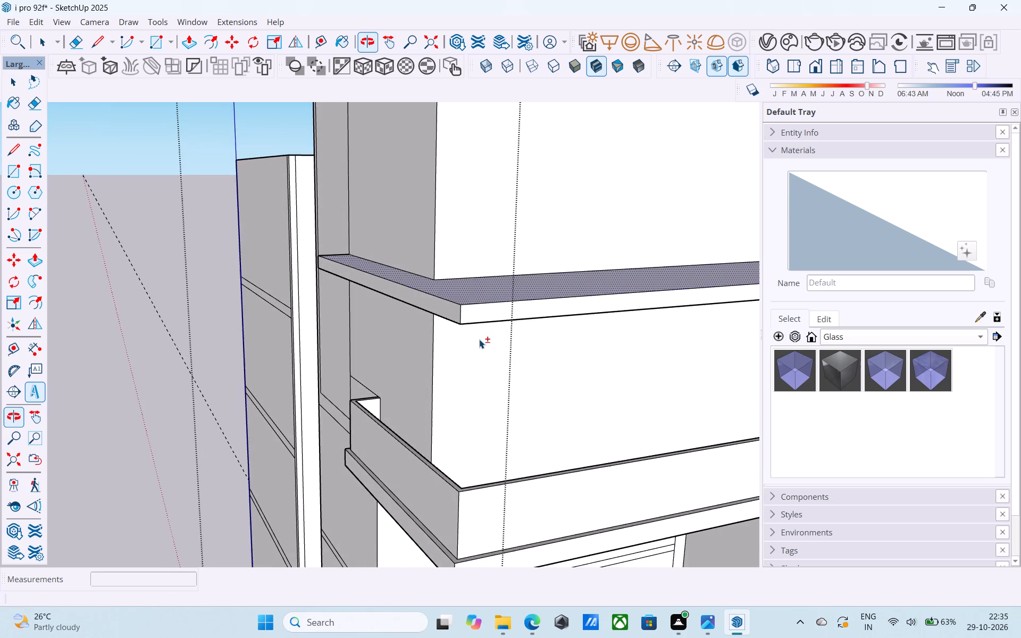
key(l)
scroll(478, 325, up, 8)
click(443, 326)
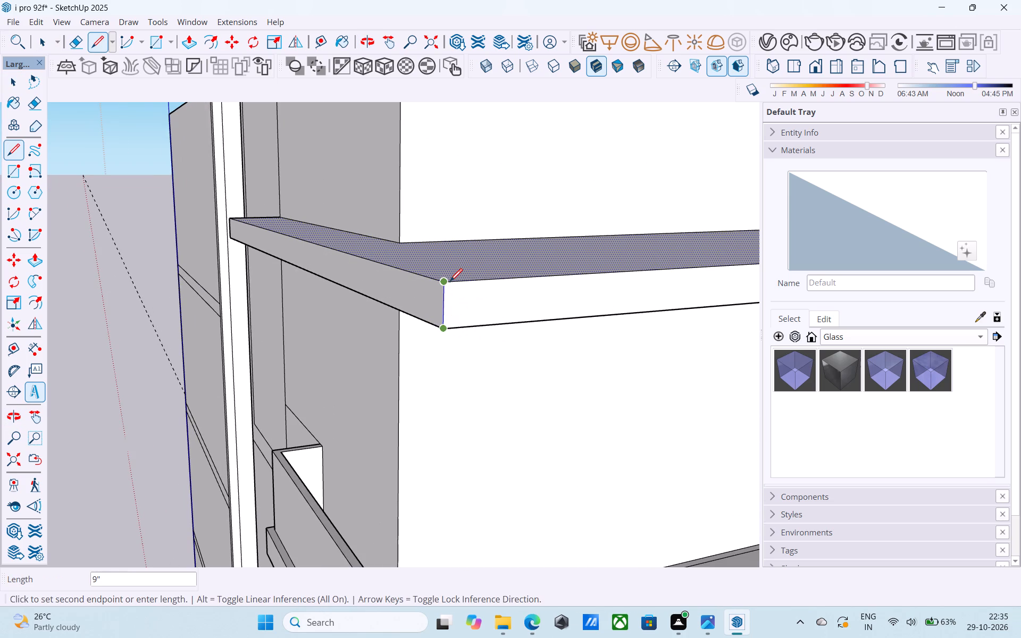
key(space)
click(452, 277)
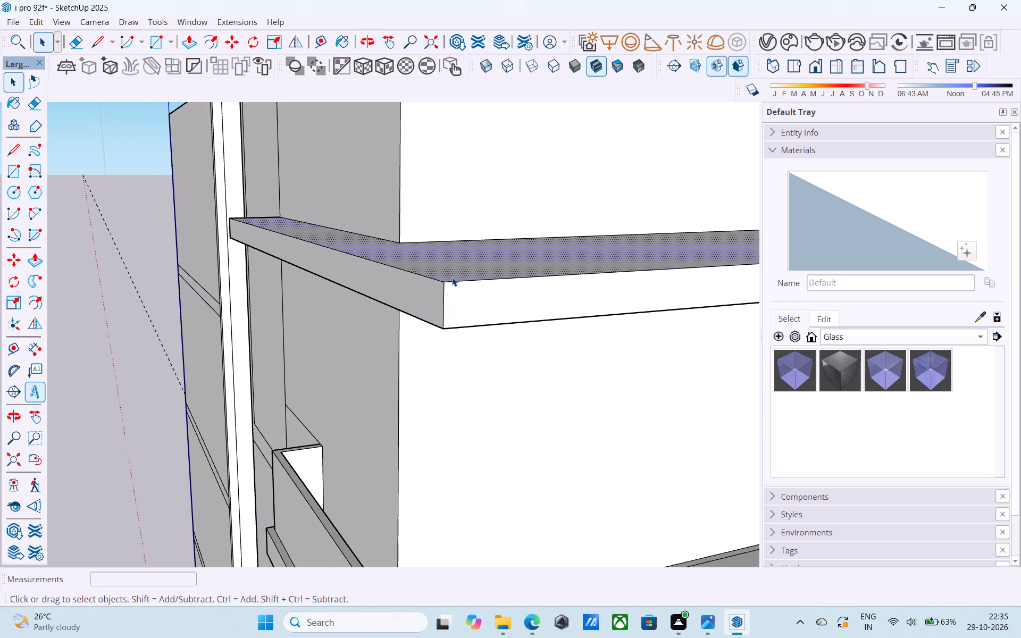
Push/Pull the top face of the projecting slab above the upper balcony upward by another 3".
key(p)
click(452, 277)
text(3")
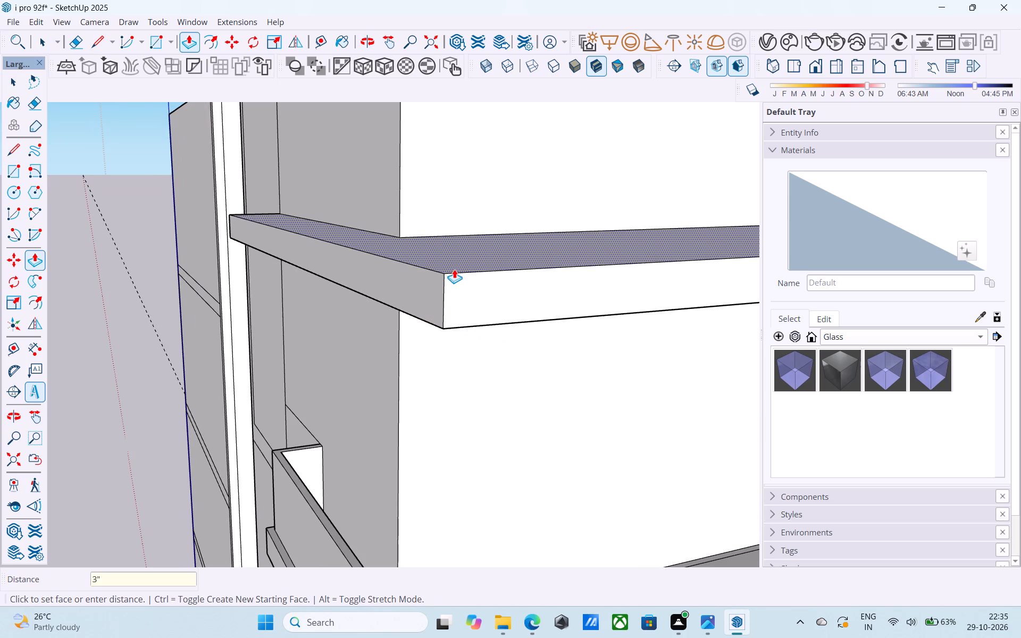
key(Return)
key(space)
Examine the whole building's massing from several sides, including the thickened projecting slab, the balconies and the side tower.
scroll(454, 268, down, 11)
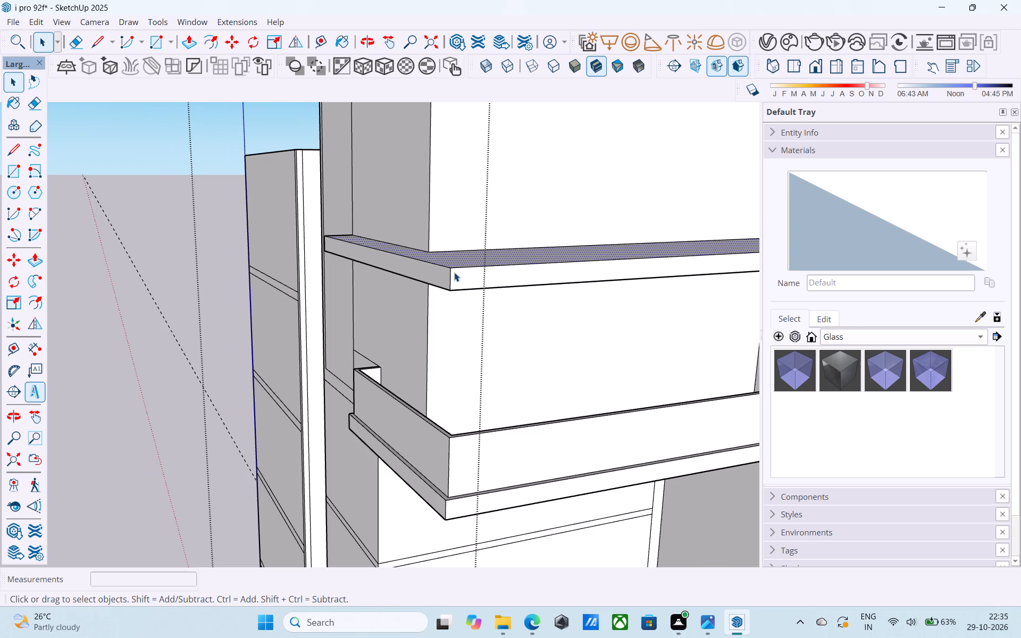
scroll(455, 272, down, 17)
middle_drag(457, 287, 496, 287)
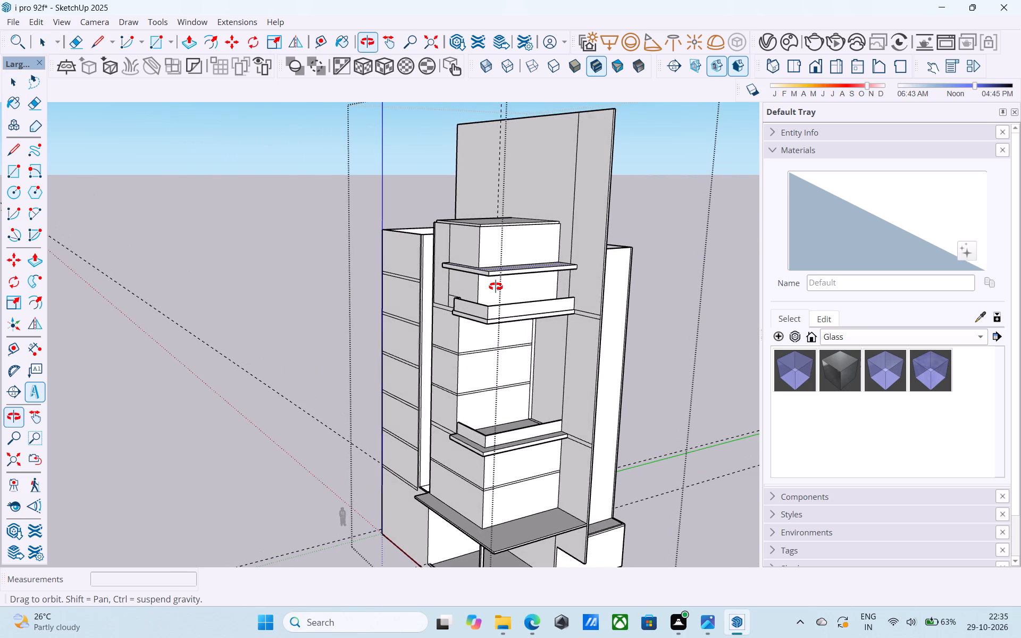
middle_drag(496, 287, 525, 312)
middle_drag(525, 312, 564, 276)
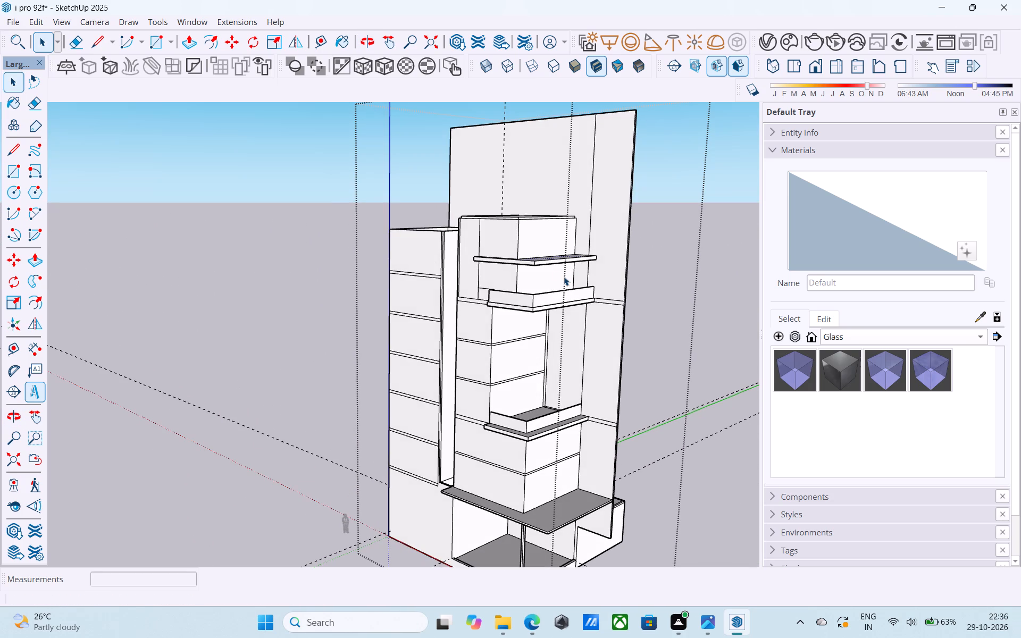
scroll(564, 275, down, 4)
middle_drag(563, 275, 494, 263)
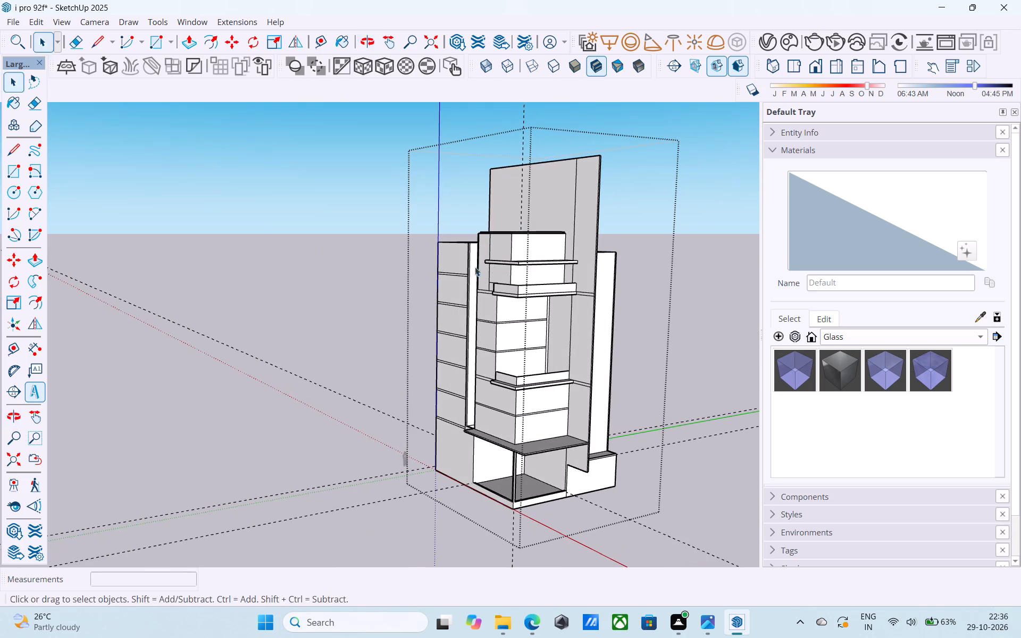
middle_click(454, 272)
scroll(453, 272, down, 5)
middle_drag(453, 272, 534, 283)
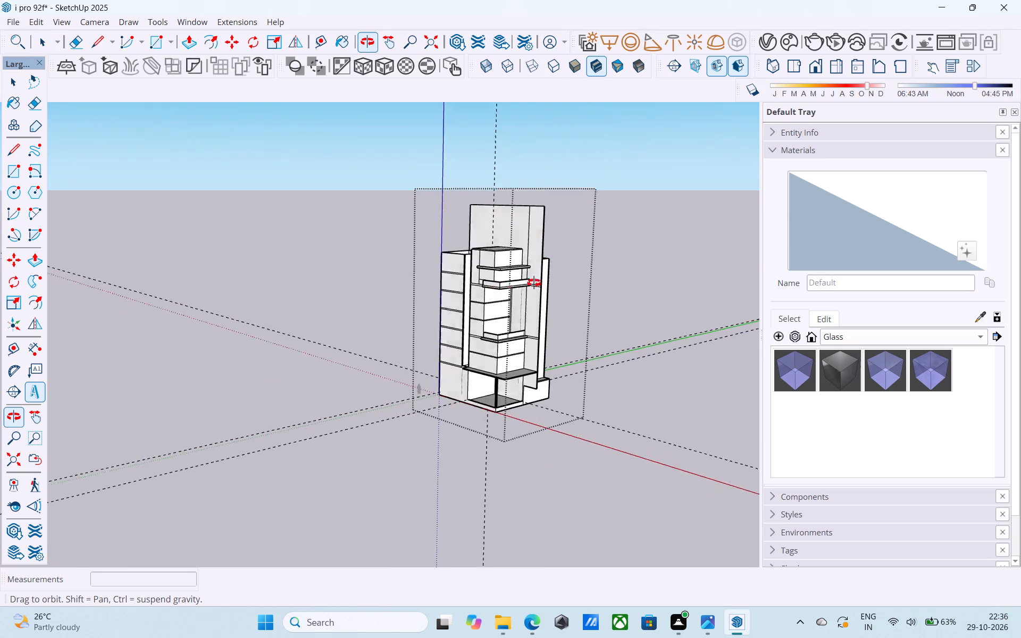
middle_drag(534, 283, 552, 283)
Push/Pull the L-shaped wall-top ledge along the upper block's outer sides up 6", flush with the roof slab's top.
scroll(492, 285, up, 13)
middle_drag(491, 274, 526, 283)
middle_drag(538, 266, 537, 375)
scroll(548, 326, up, 4)
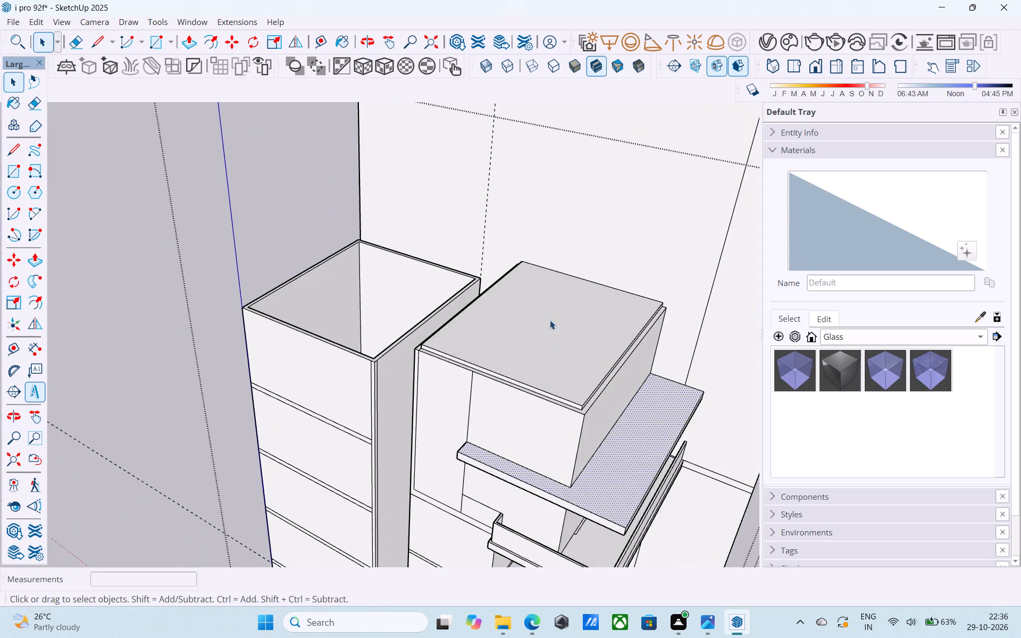
scroll(541, 321, down, 1)
scroll(543, 371, up, 11)
click(562, 416)
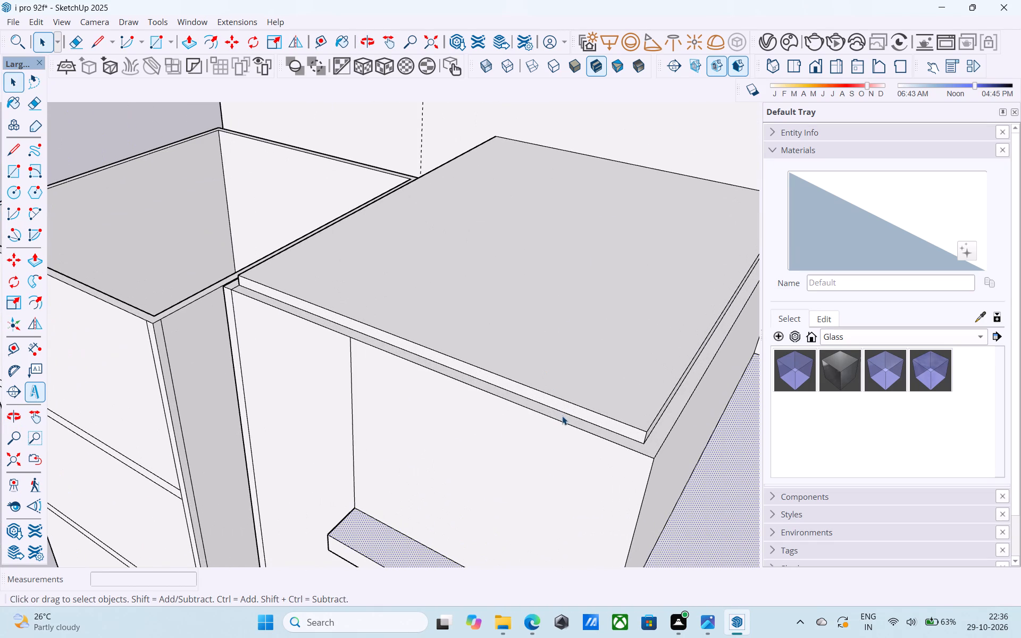
scroll(564, 415, up, 6)
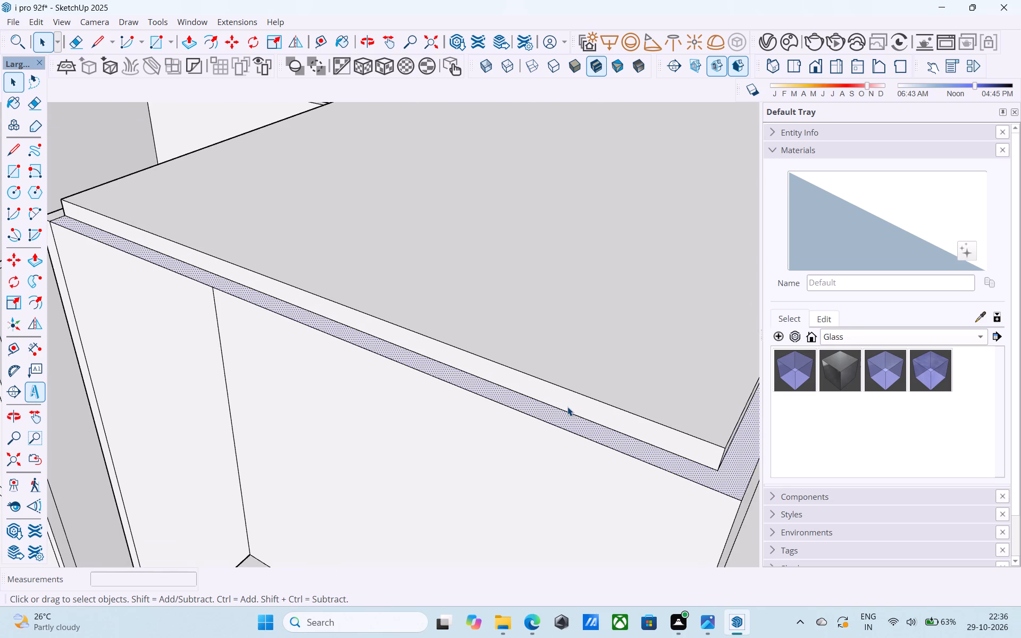
scroll(567, 407, up, 6)
key(p)
middle_drag(568, 407, 543, 410)
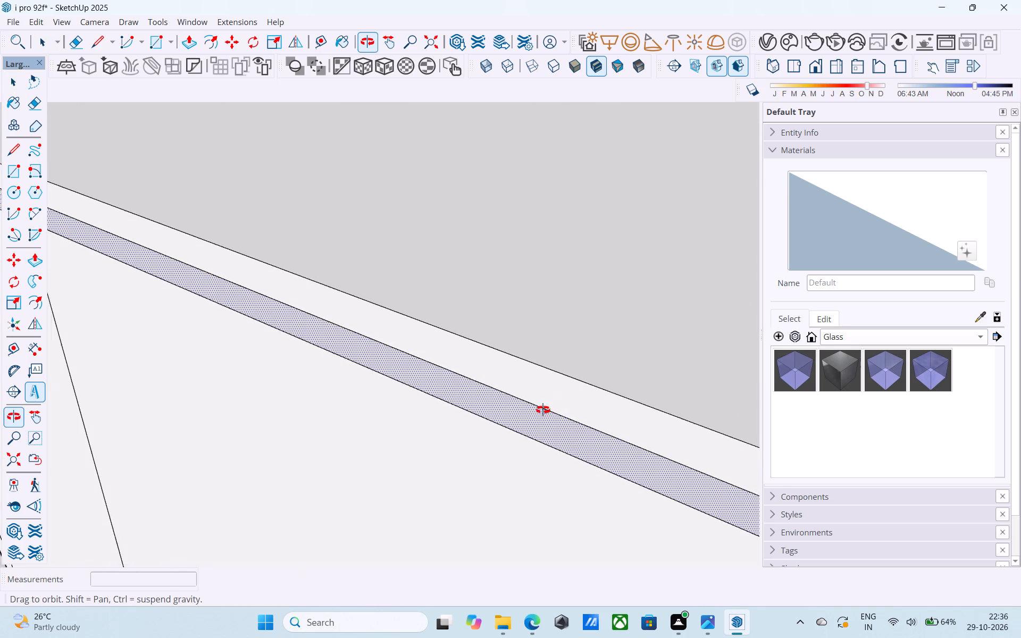
middle_drag(543, 410, 371, 405)
click(461, 400)
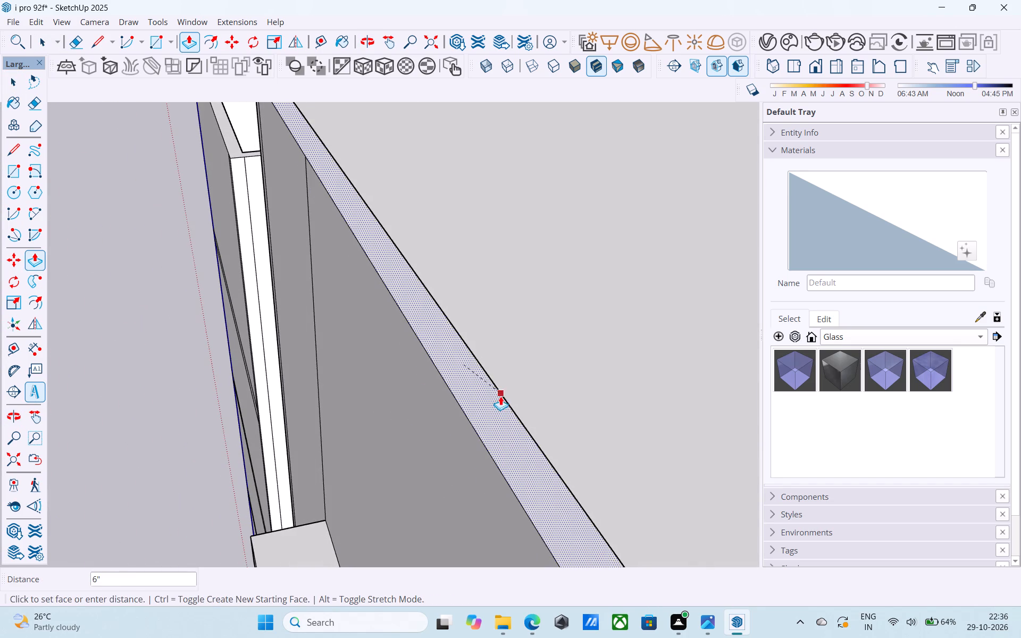
click(514, 396)
scroll(516, 392, down, 6)
click(499, 396)
scroll(502, 344, down, 6)
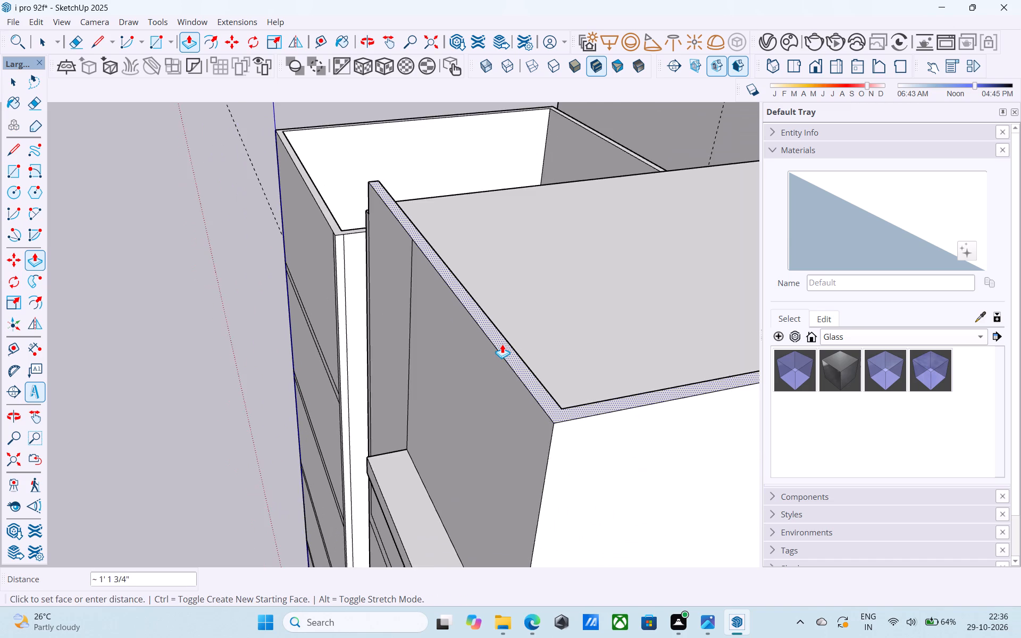
scroll(502, 344, down, 3)
middle_drag(502, 345, 785, 386)
key(space)
Push/Pull the remaining wall-top ledge beside the side tower up 6", flush with the upper block's roof slab.
scroll(505, 349, down, 3)
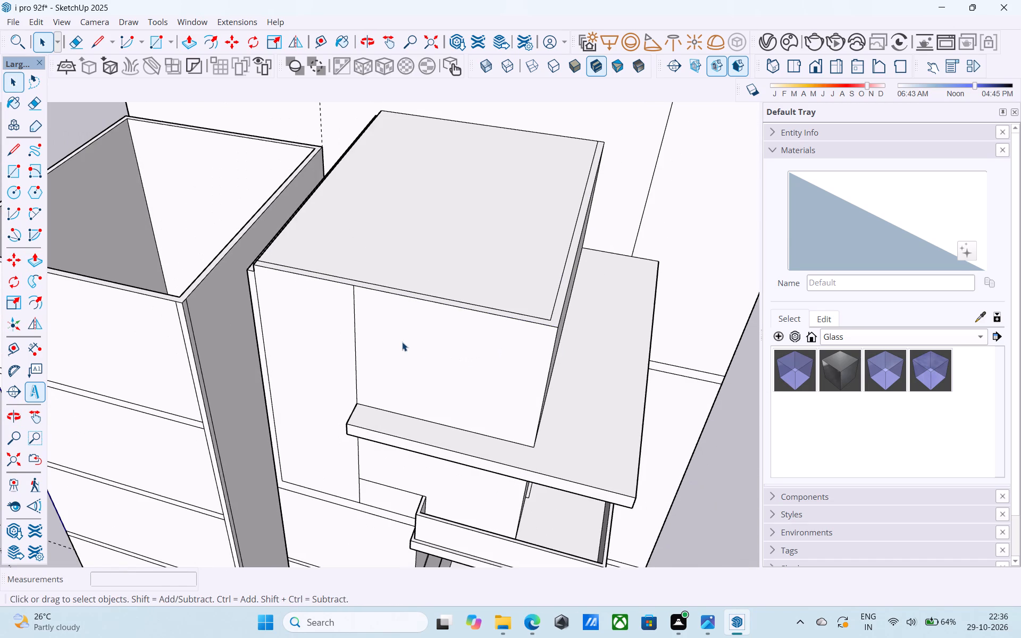
middle_drag(401, 341, 723, 321)
scroll(267, 335, up, 4)
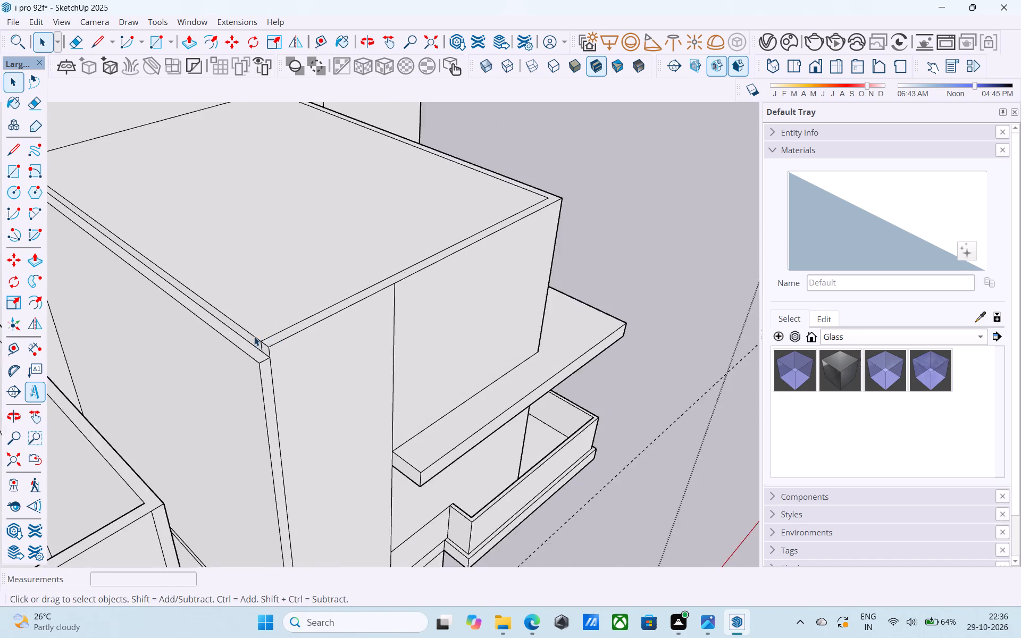
scroll(254, 337, up, 8)
click(230, 337)
scroll(231, 337, up, 4)
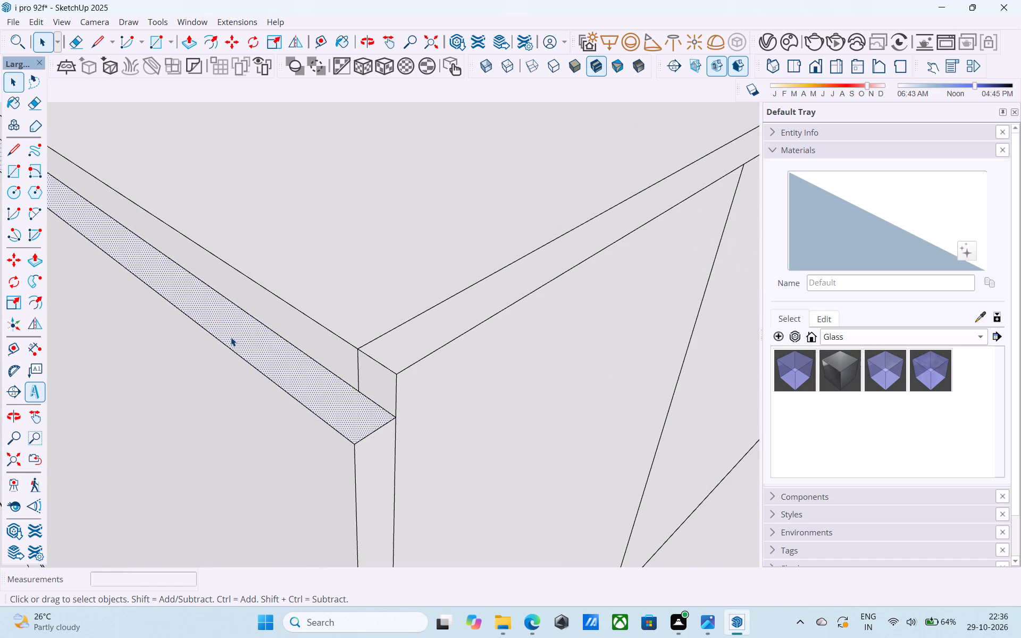
key(p)
click(237, 334)
middle_drag(373, 326, 319, 300)
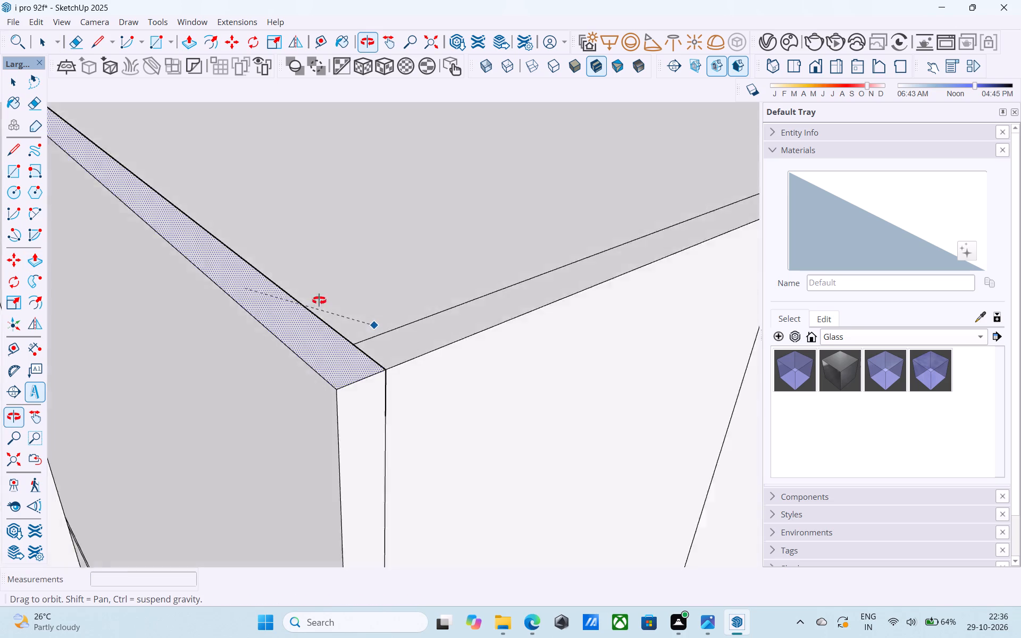
middle_drag(319, 300, 101, 323)
click(402, 338)
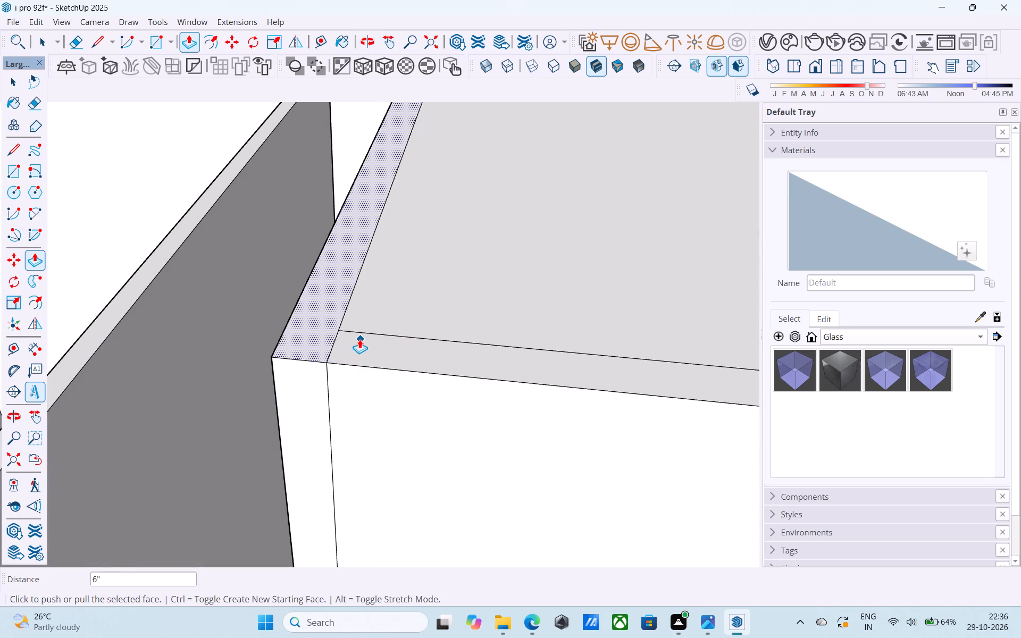
Erase the seam edge between the two wall-top faces at the upper block's corner beside the side tower.
scroll(359, 339, up, 1)
key(e)
drag(348, 338, 328, 338)
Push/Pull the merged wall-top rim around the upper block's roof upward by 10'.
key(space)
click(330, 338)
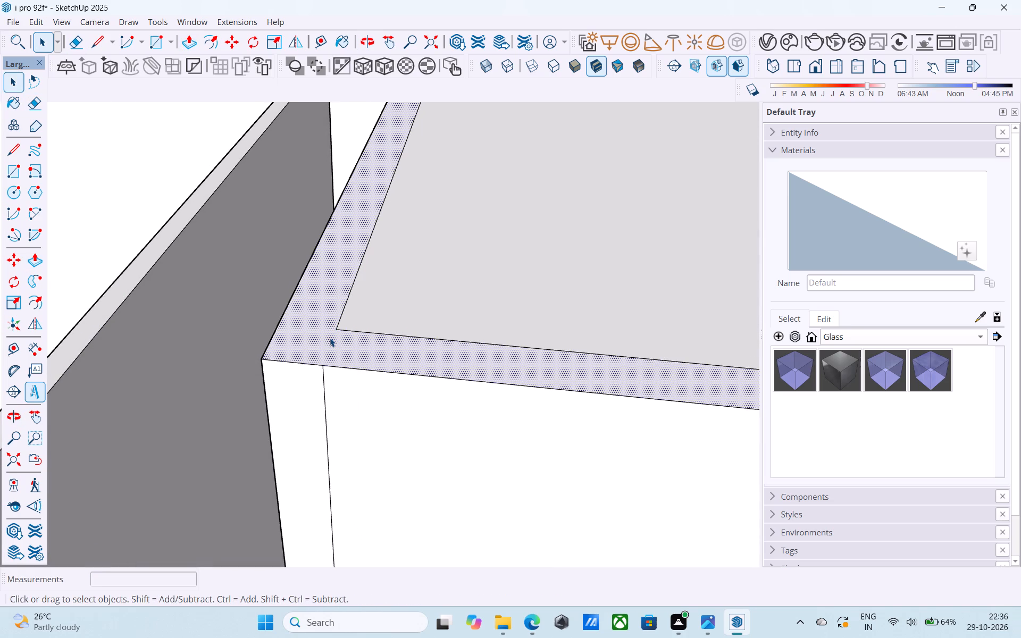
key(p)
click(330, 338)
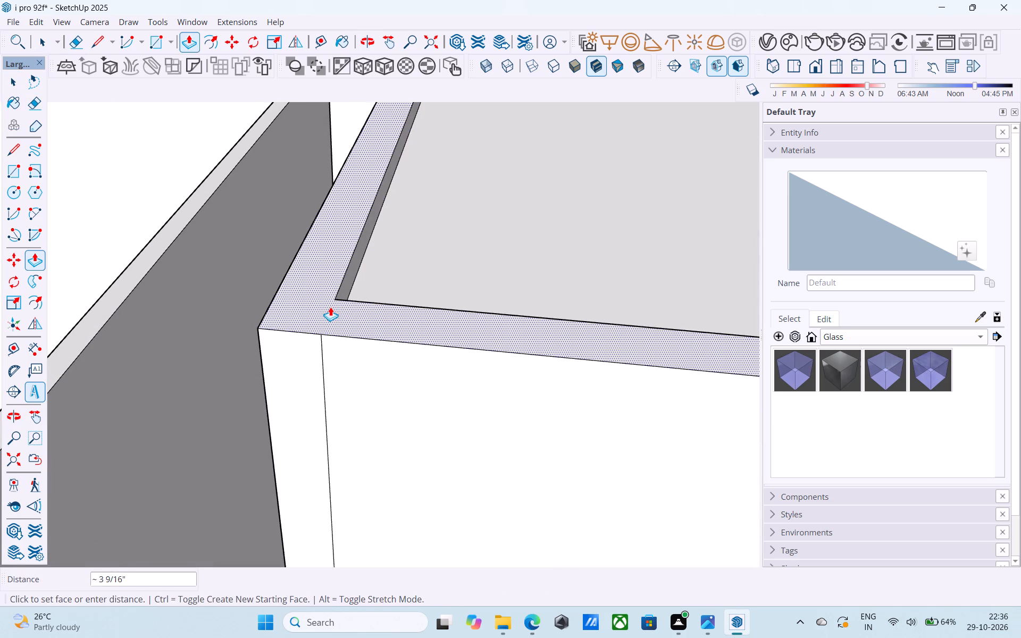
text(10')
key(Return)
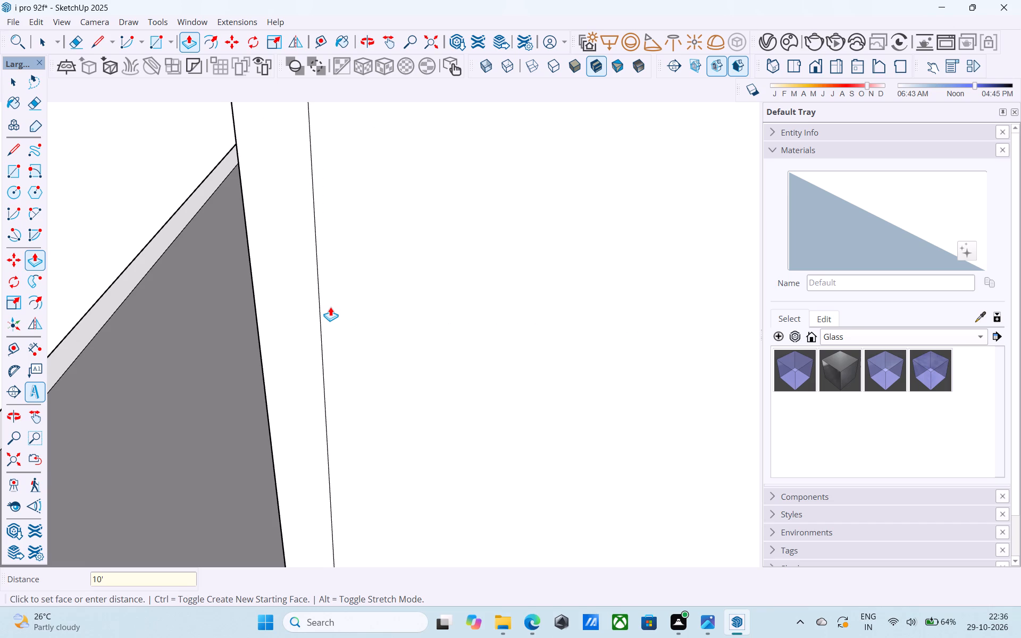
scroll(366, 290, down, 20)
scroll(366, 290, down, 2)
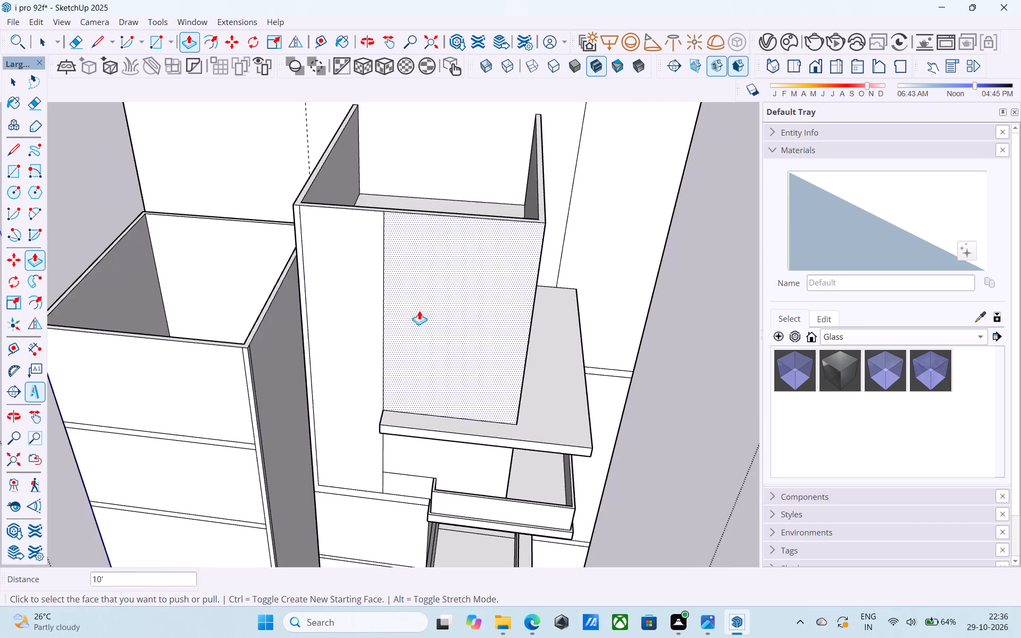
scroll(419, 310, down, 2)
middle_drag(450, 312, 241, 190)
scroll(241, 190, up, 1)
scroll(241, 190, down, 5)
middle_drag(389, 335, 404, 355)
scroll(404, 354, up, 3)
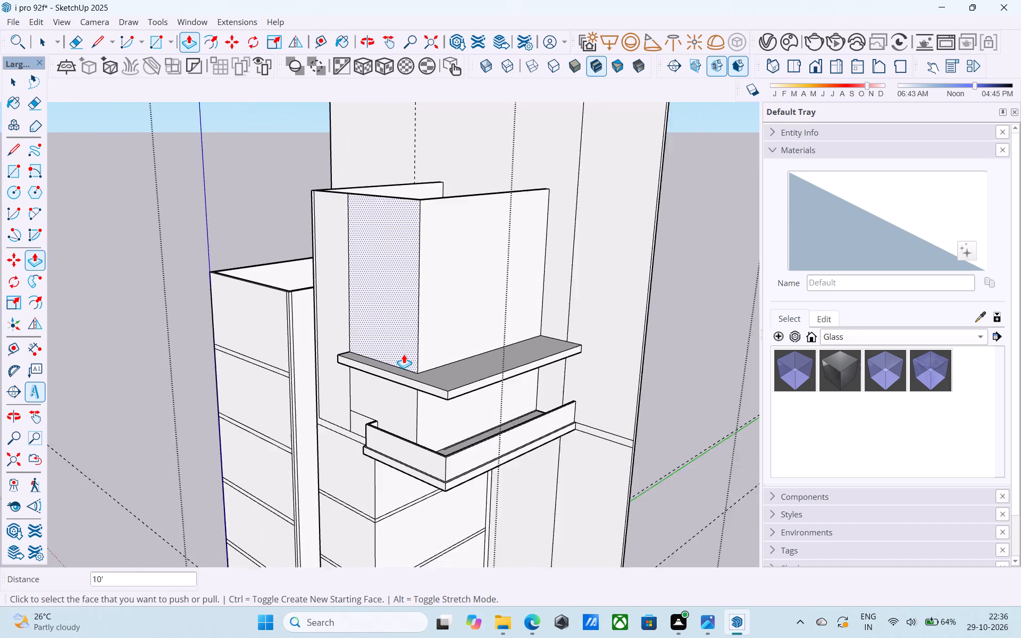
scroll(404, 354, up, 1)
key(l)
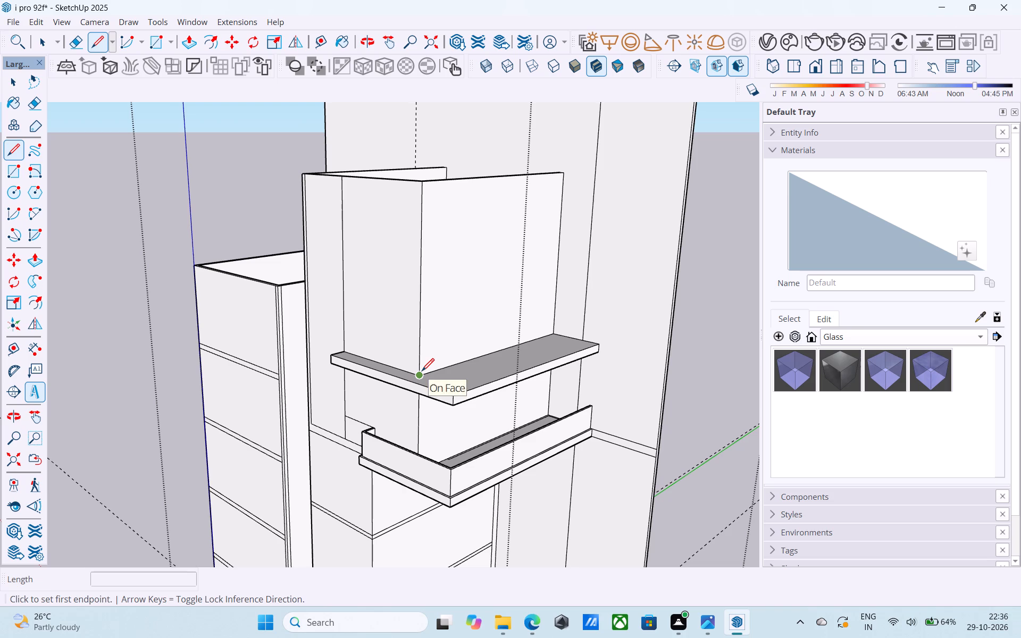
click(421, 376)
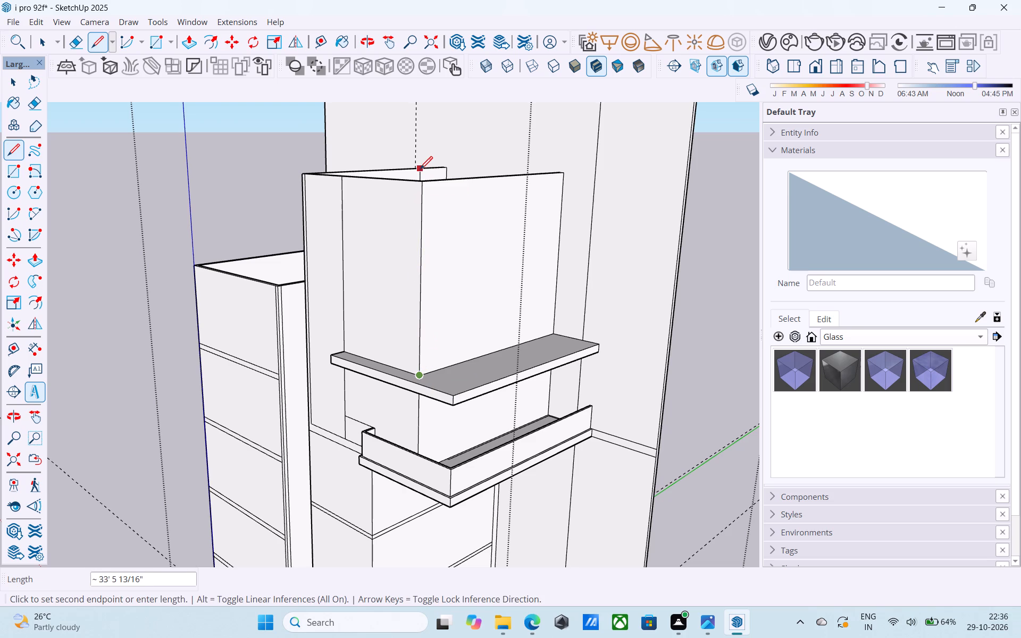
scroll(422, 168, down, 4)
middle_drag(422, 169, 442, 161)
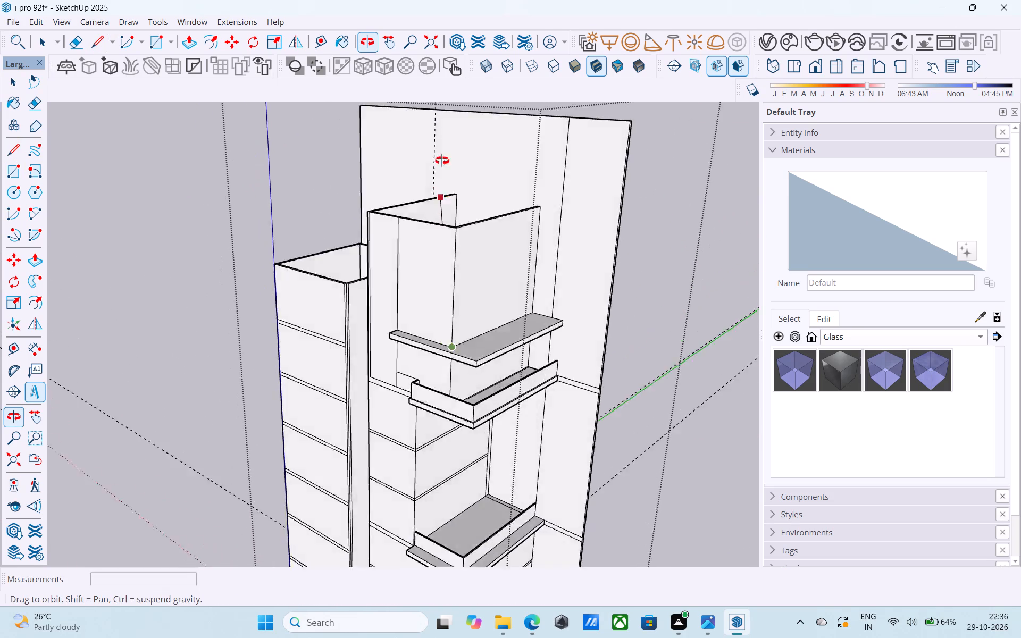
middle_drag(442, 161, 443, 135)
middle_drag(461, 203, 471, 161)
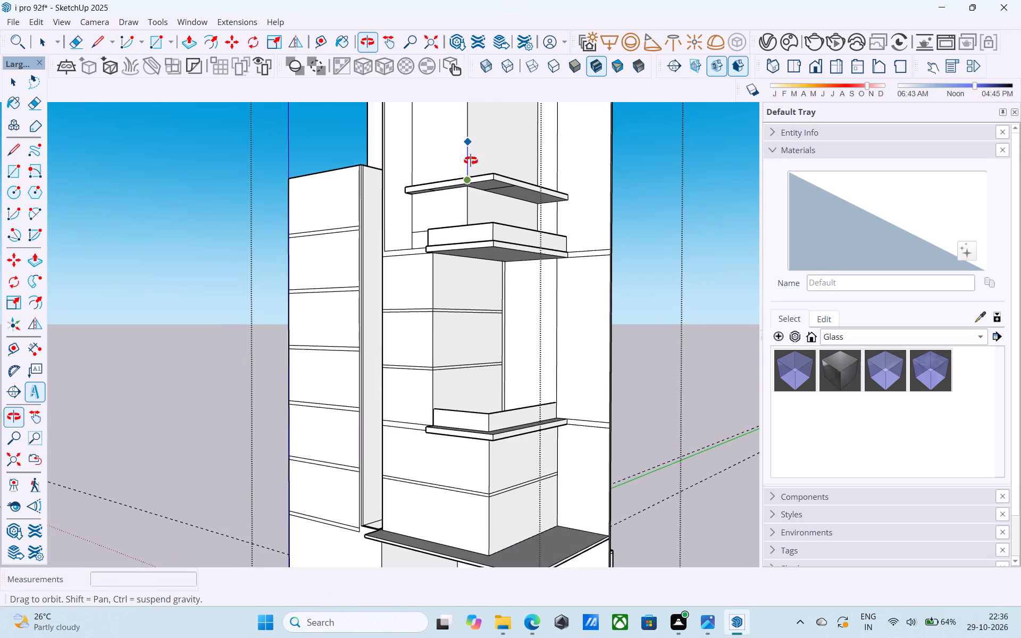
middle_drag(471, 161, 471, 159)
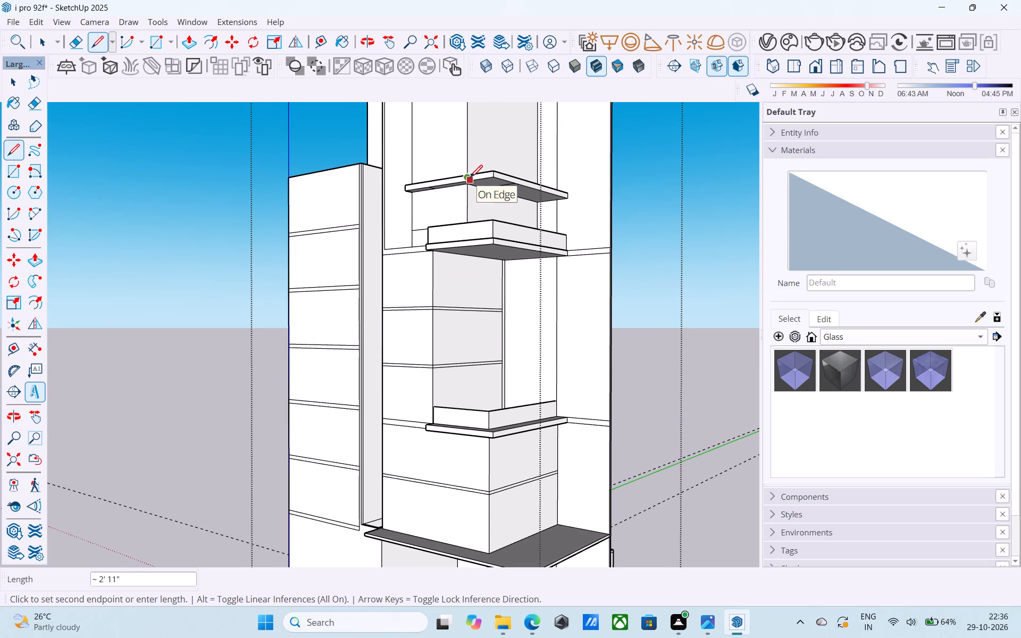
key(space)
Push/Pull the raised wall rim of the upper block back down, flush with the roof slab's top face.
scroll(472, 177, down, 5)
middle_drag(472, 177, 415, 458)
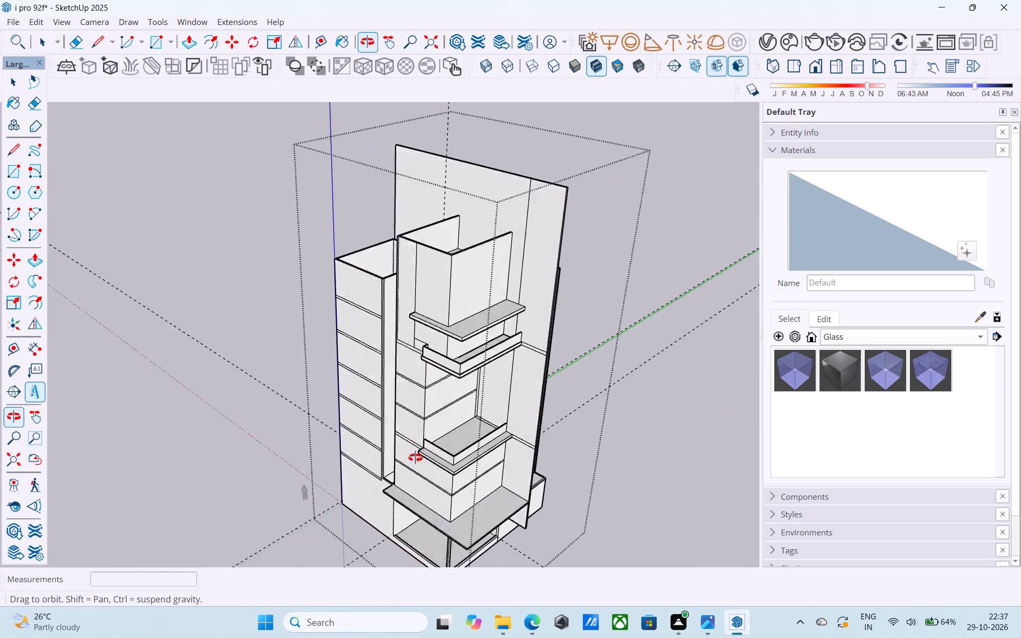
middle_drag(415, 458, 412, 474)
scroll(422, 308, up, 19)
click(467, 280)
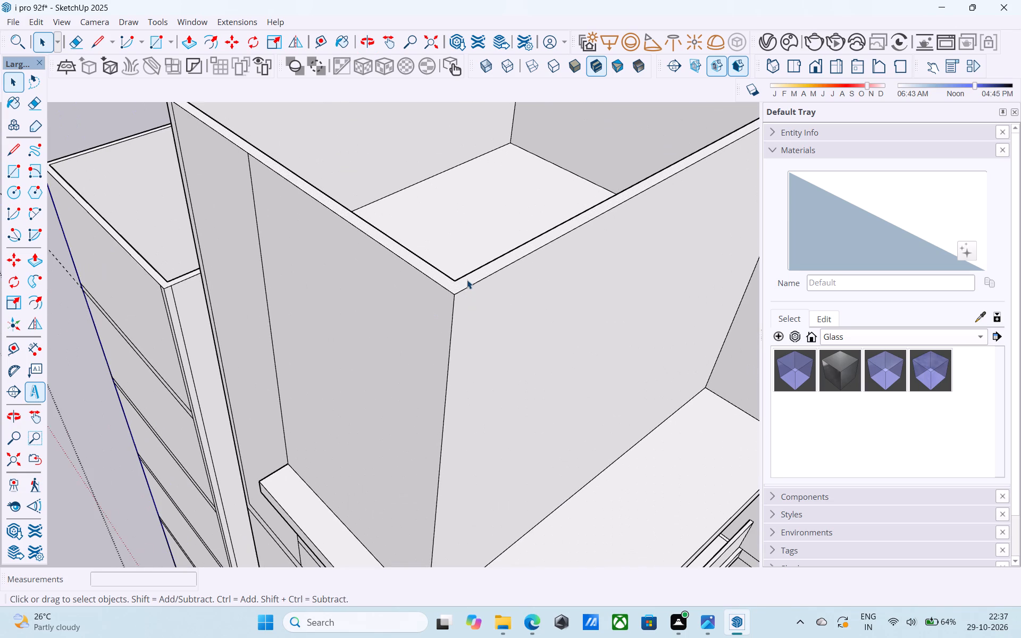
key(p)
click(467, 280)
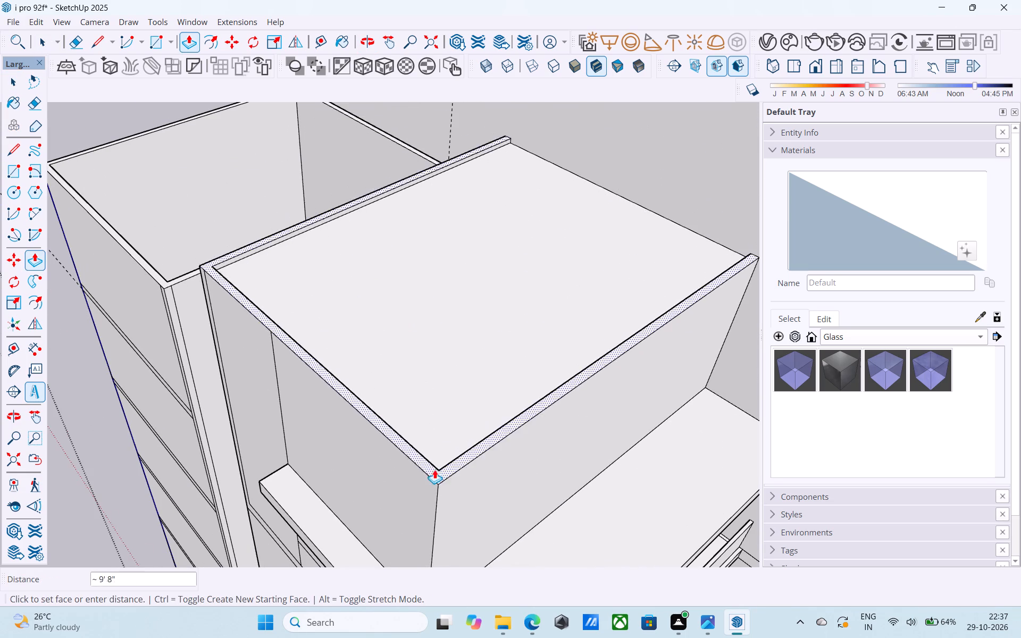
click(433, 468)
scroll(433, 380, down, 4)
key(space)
Examine the upper block's roof and its wall-top rim from several angles, along with the adjoining side tower and projecting slab.
middle_drag(437, 396, 524, 346)
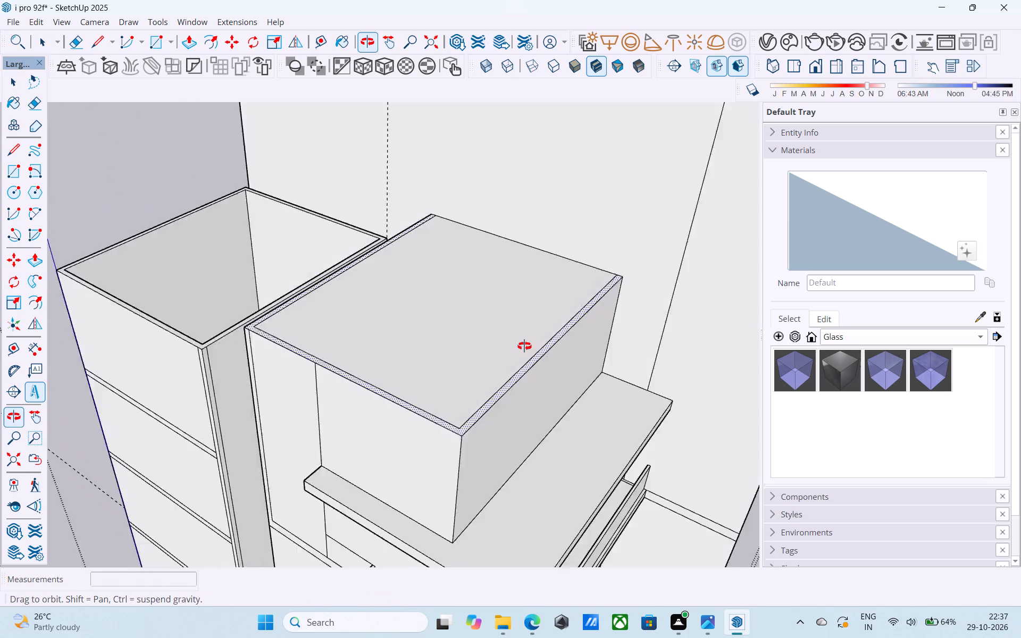
middle_drag(524, 346, 578, 300)
middle_drag(450, 387, 537, 319)
scroll(487, 404, up, 5)
middle_drag(490, 401, 495, 404)
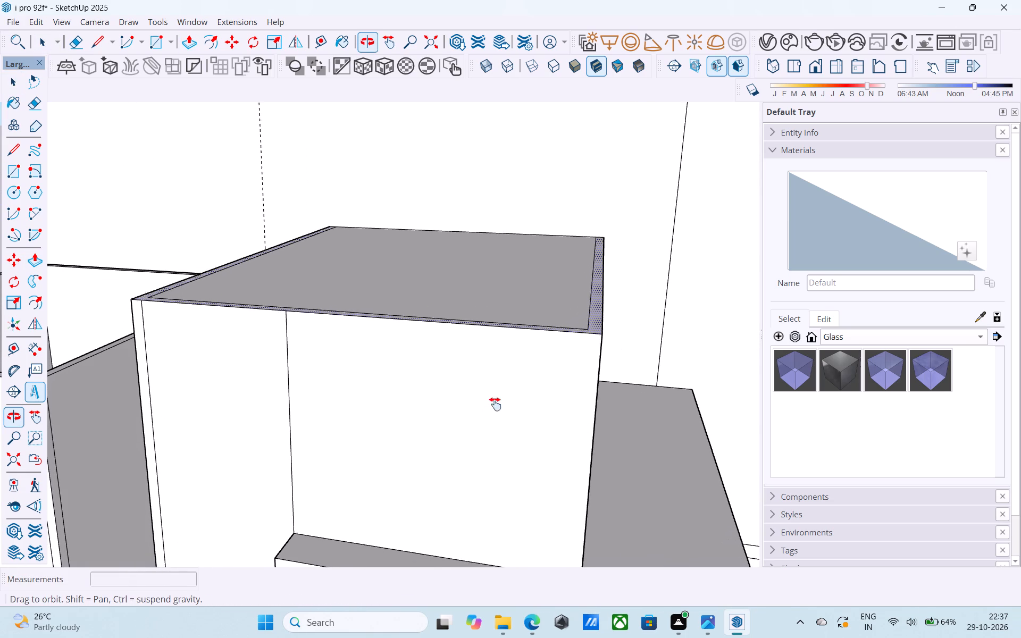
middle_drag(495, 404, 406, 396)
scroll(406, 396, down, 2)
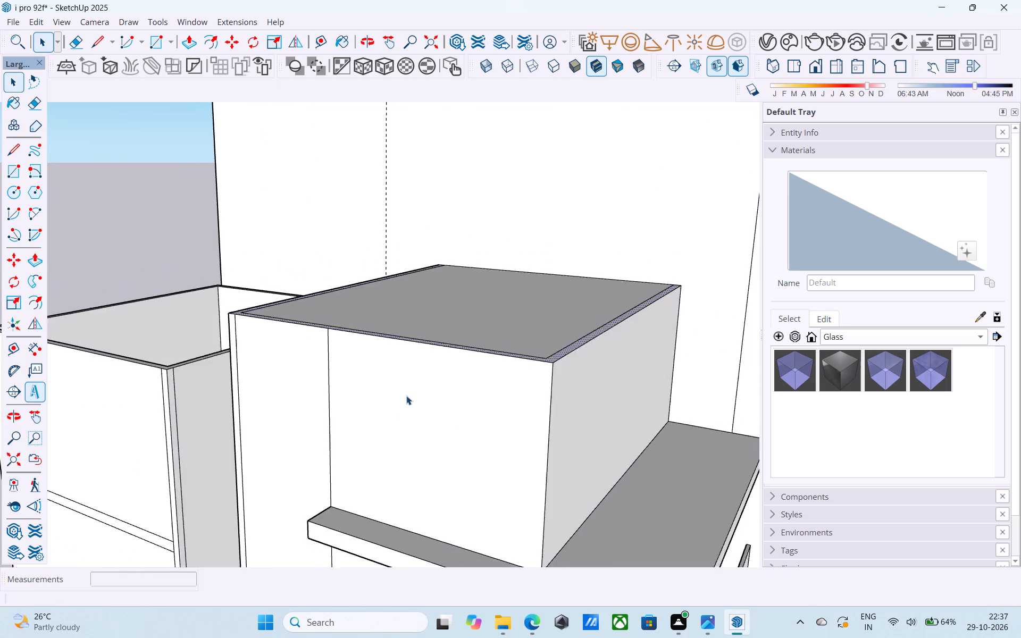
scroll(406, 396, down, 1)
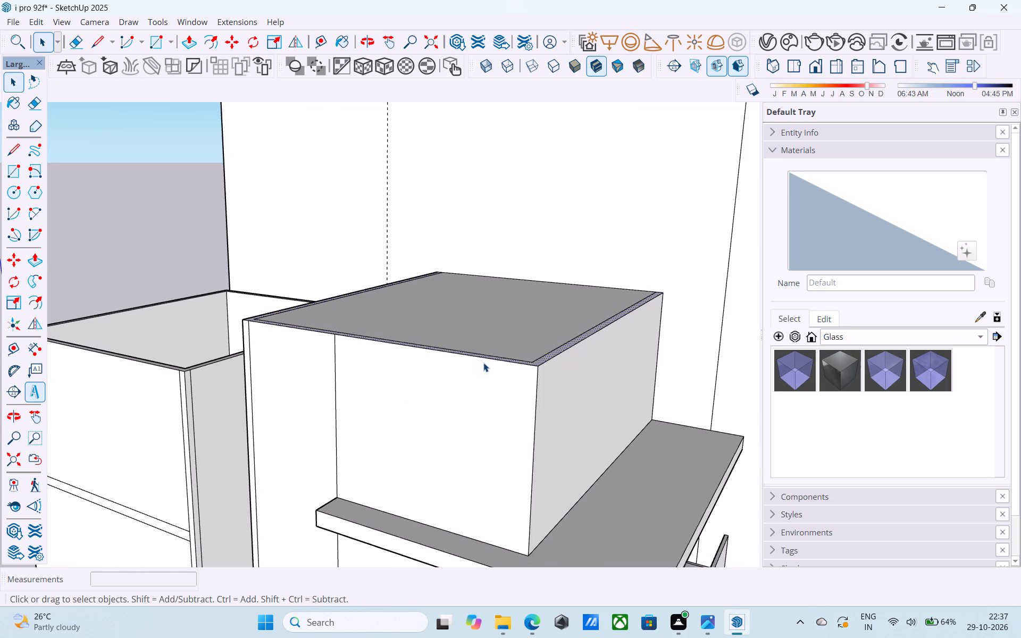
scroll(484, 364, down, 3)
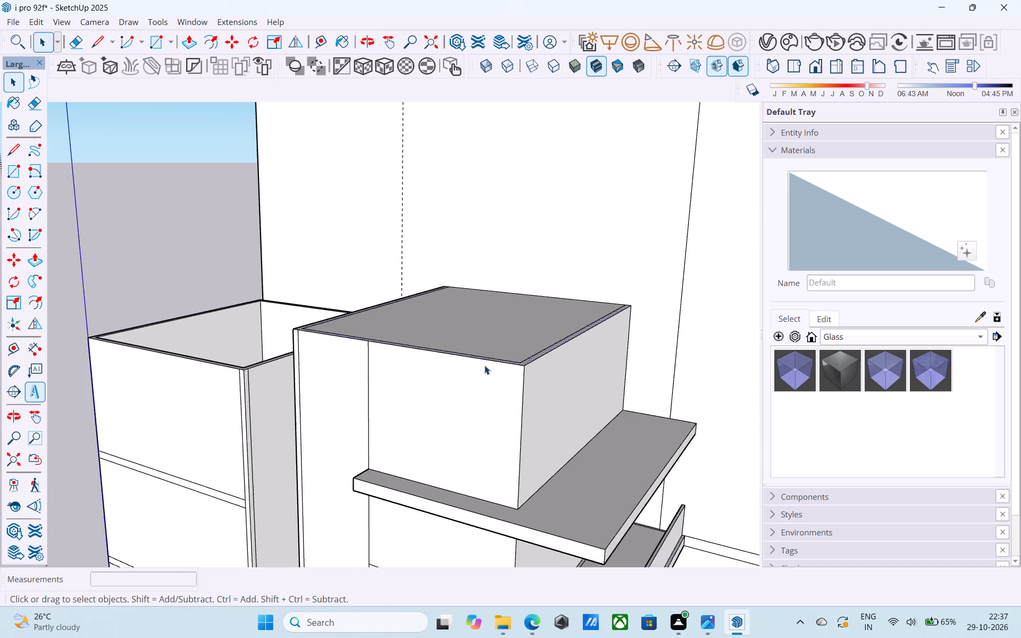
Examine the upper block's walls, roof rim and projecting slab from several angles.
middle_drag(484, 365, 350, 384)
shift+middle_drag(461, 398, 448, 363)
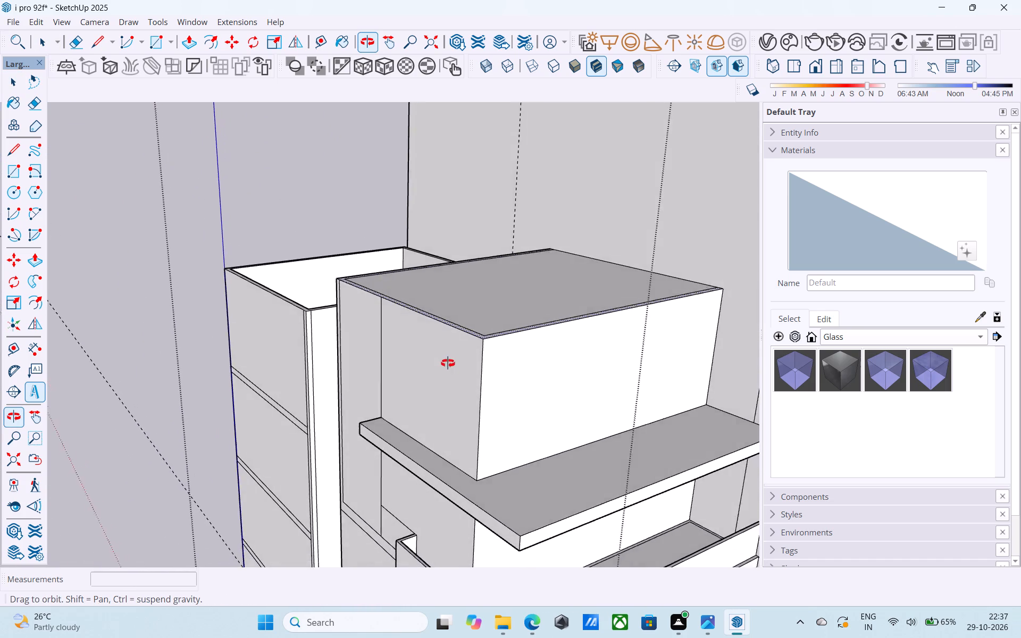
shift+middle_drag(448, 363, 494, 374)
middle_drag(491, 362, 433, 313)
scroll(440, 334, down, 3)
shift+middle_drag(488, 419, 458, 319)
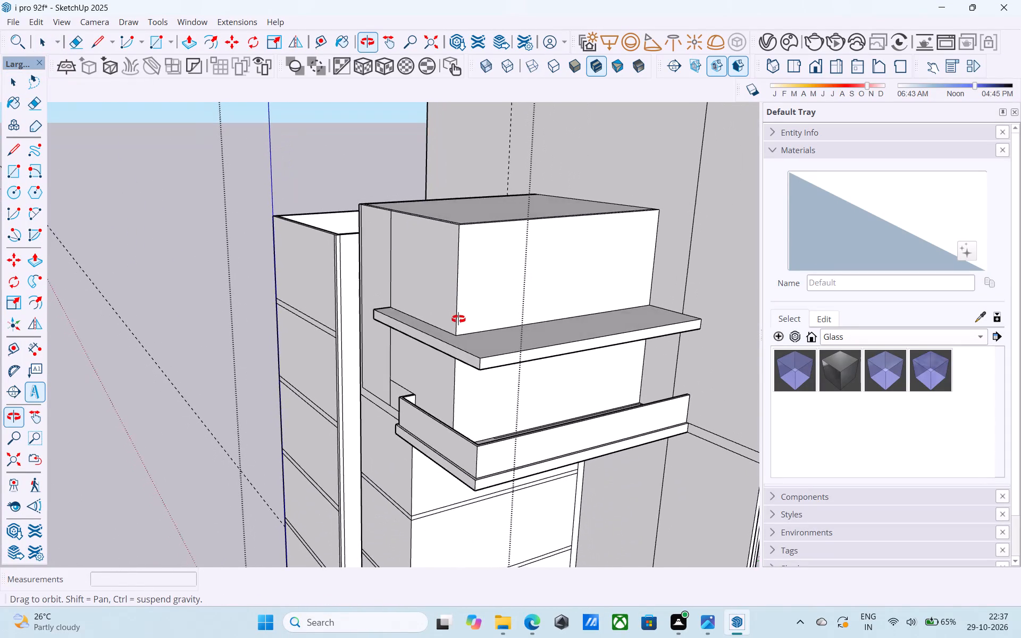
shift+middle_drag(458, 319, 466, 349)
scroll(466, 349, up, 1)
scroll(461, 289, up, 3)
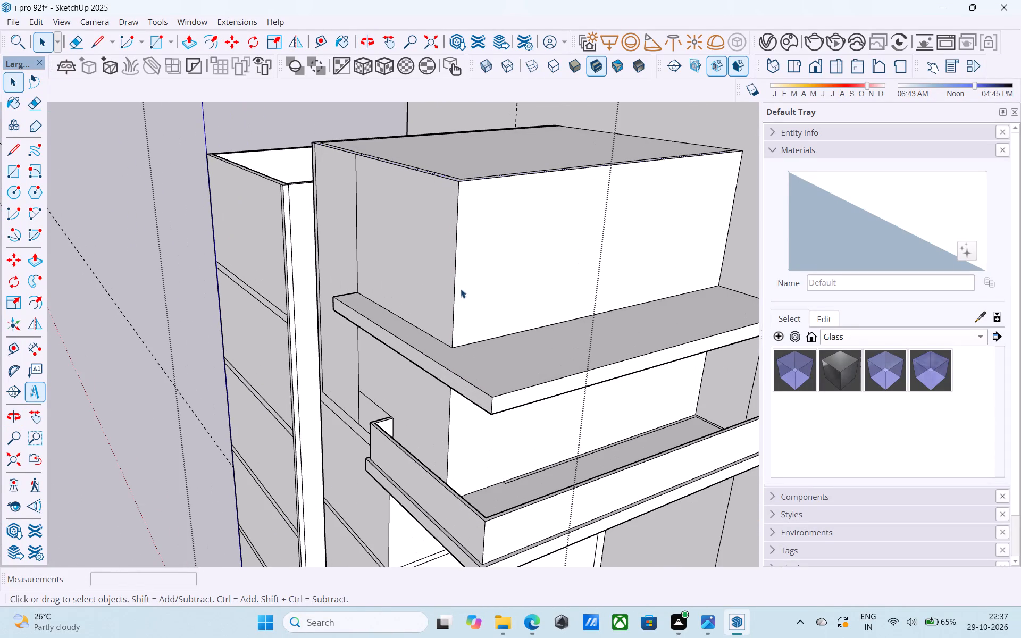
middle_drag(466, 290, 480, 348)
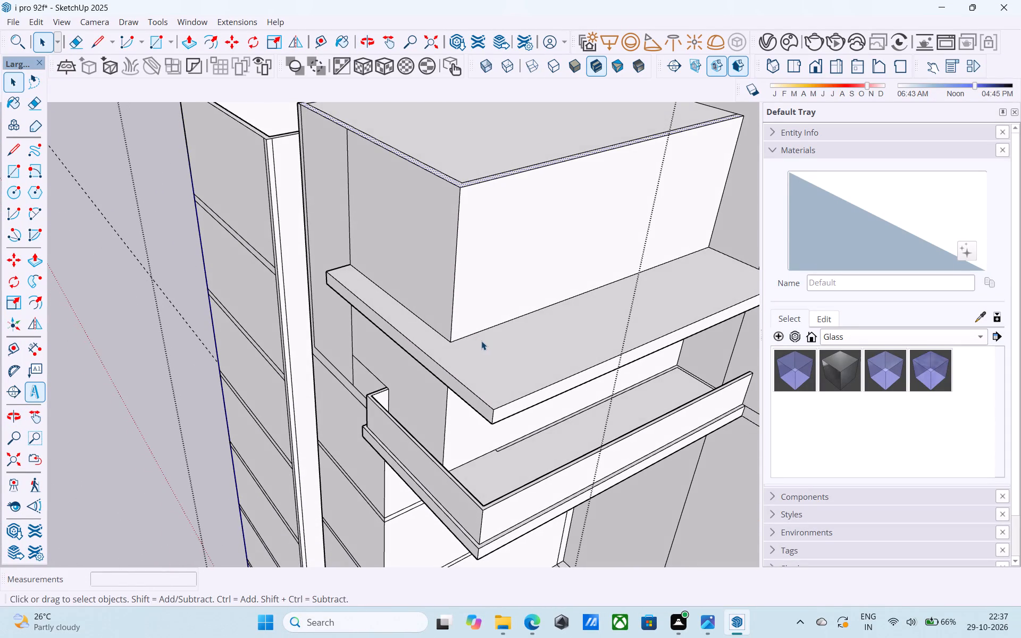
middle_drag(480, 287, 474, 332)
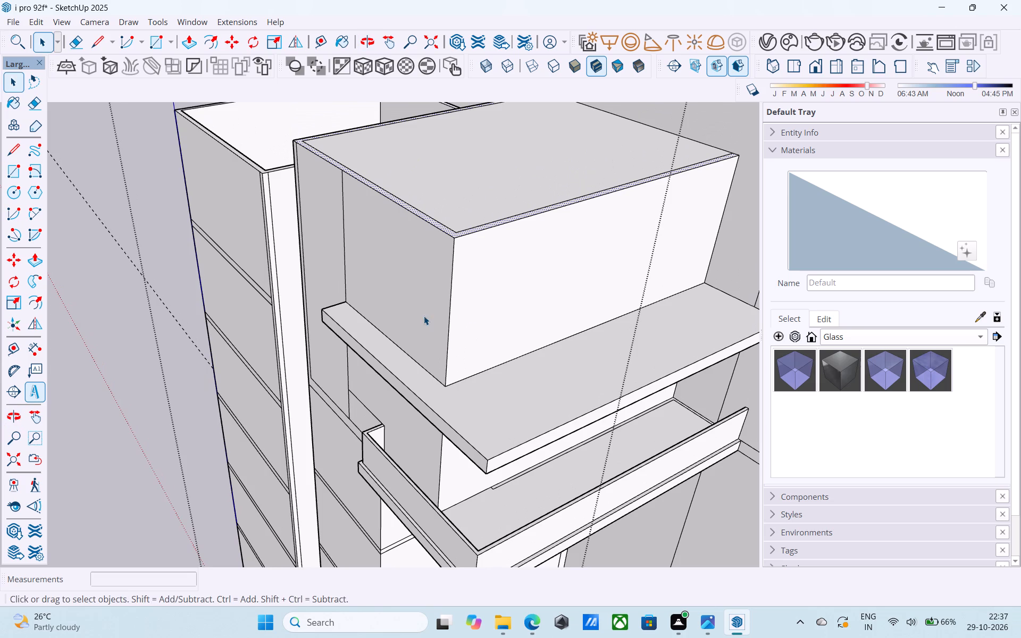
Copy the outer top edges of the upper block's side and front walls 6" straight down to mark a roof band.
scroll(448, 245, up, 7)
click(446, 226)
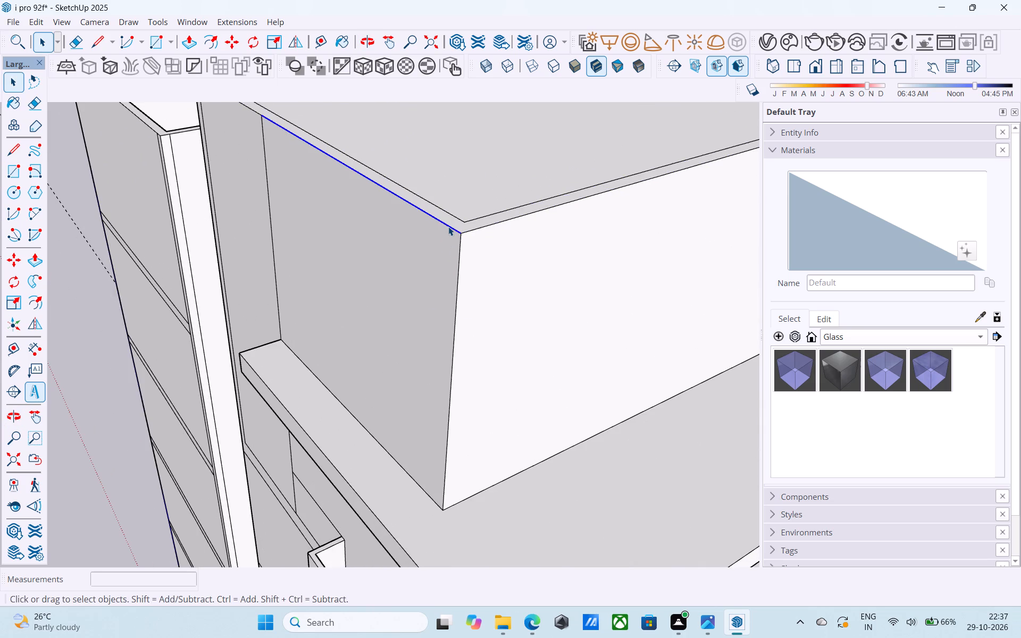
shift+click(473, 230)
shift+scroll(473, 230, down, 10)
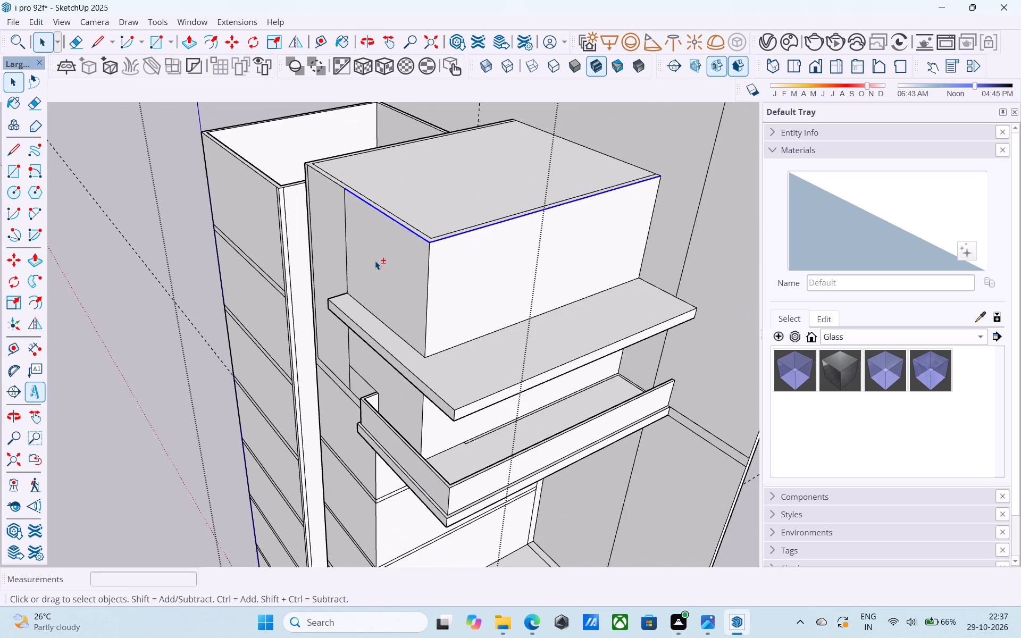
shift+middle_drag(396, 257, 402, 276)
scroll(336, 205, up, 2)
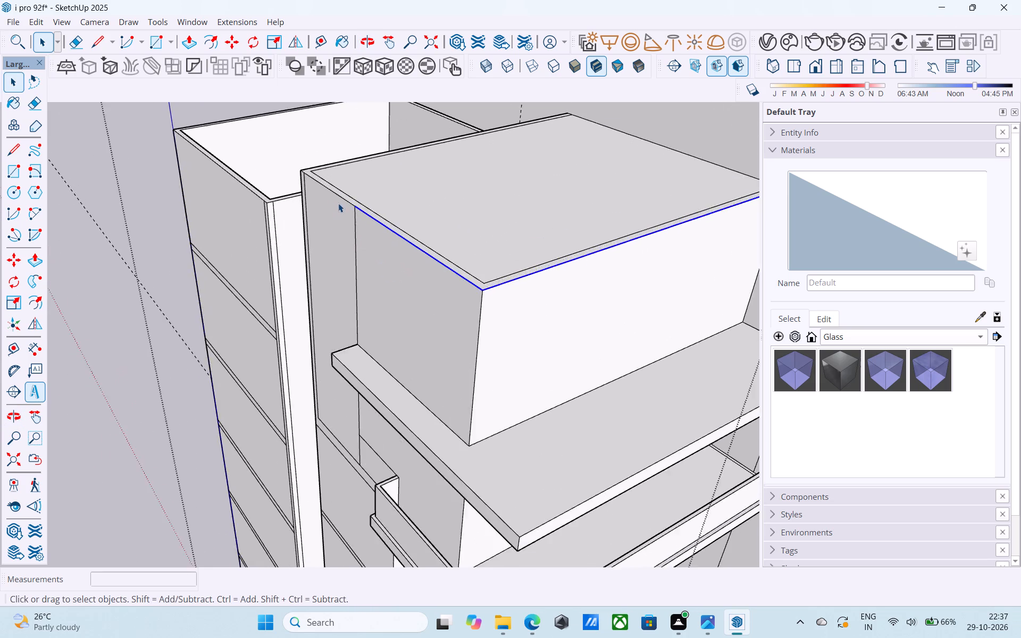
scroll(338, 203, up, 5)
click(349, 199)
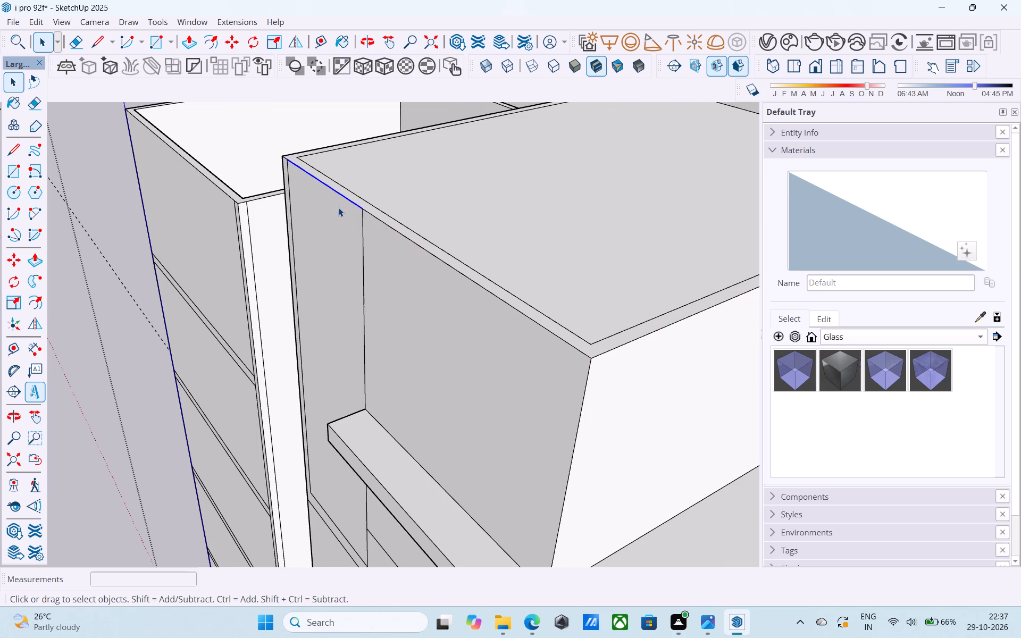
shift+click(401, 234)
shift+scroll(389, 238, down, 1)
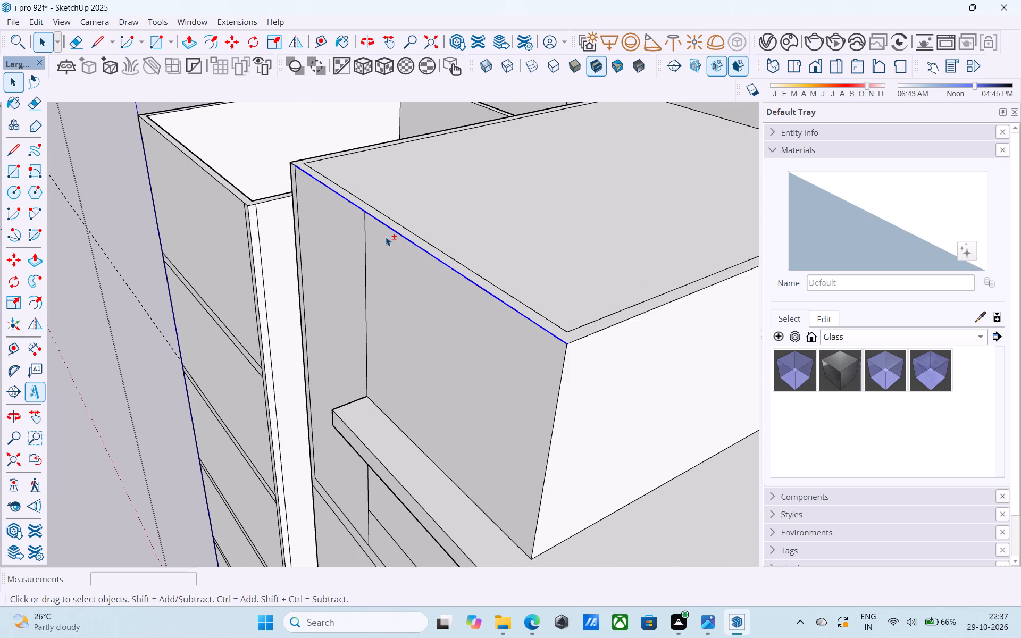
shift+scroll(386, 237, down, 2)
shift+scroll(531, 310, up, 3)
shift+click(533, 318)
shift+scroll(532, 318, down, 2)
shift+middle_drag(531, 318, 501, 294)
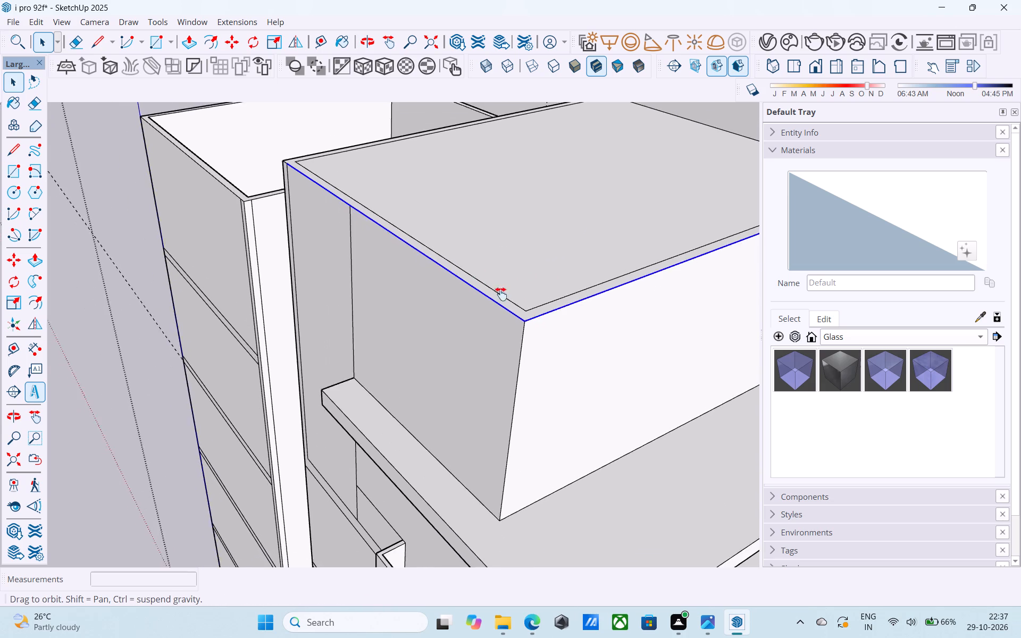
shift+middle_drag(501, 294, 381, 265)
key(m)
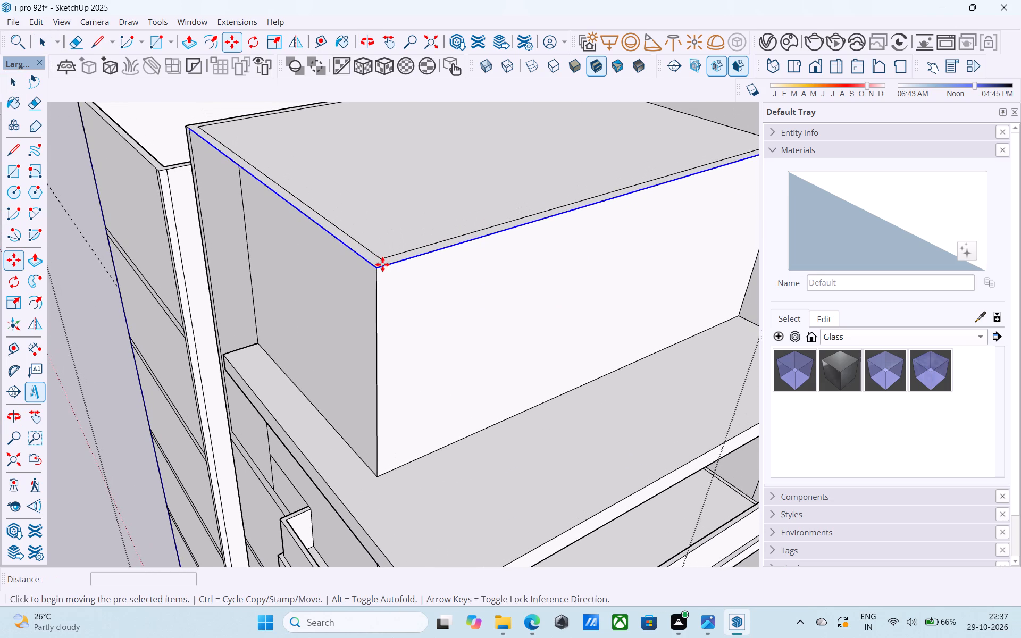
click(376, 269)
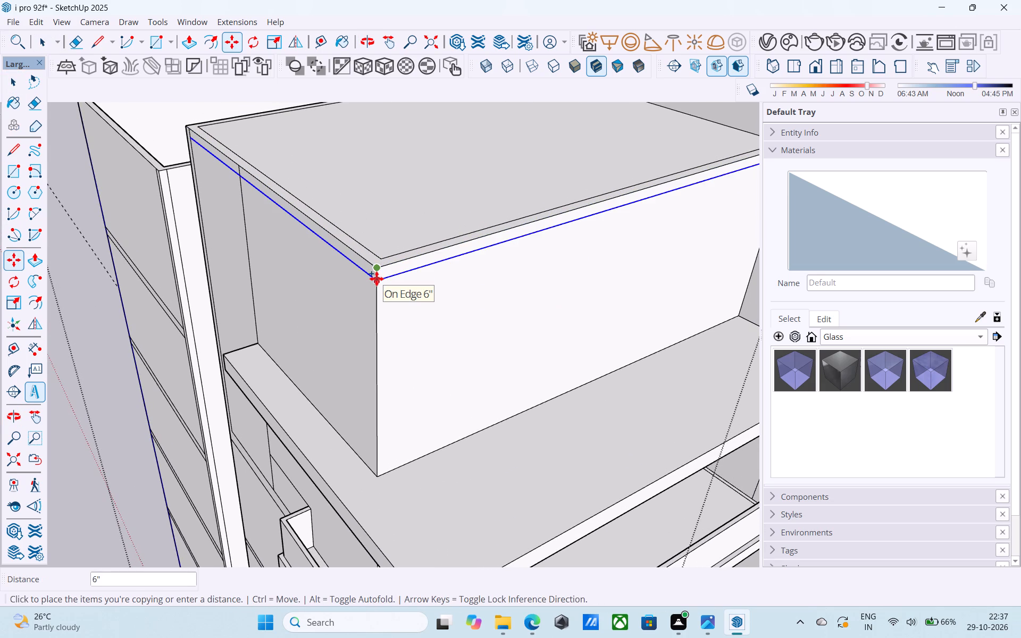
click(376, 279)
Erase the short vertical seam edge inside the new roof band on the upper block's side wall.
scroll(376, 279, down, 6)
middle_drag(324, 242, 335, 231)
key(e)
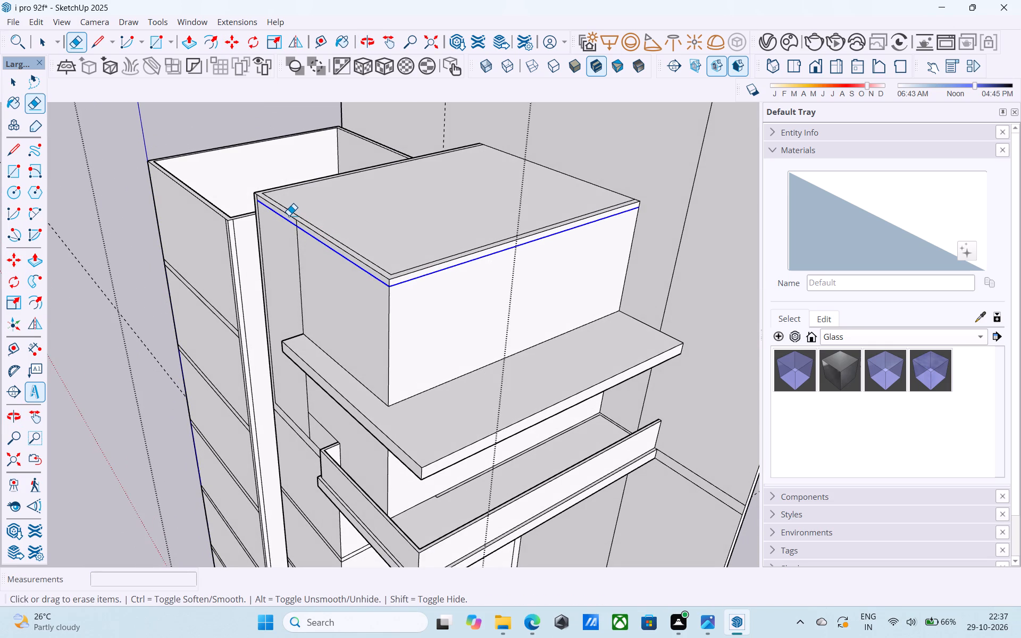
scroll(289, 215, up, 1)
middle_drag(289, 215, 300, 196)
scroll(400, 213, down, 4)
scroll(333, 221, up, 2)
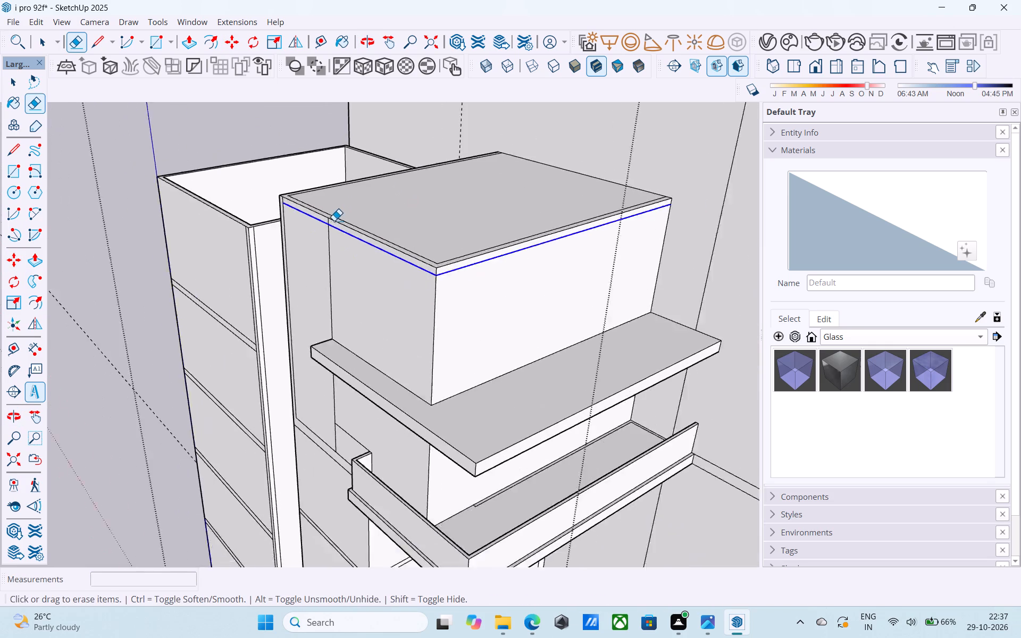
scroll(334, 221, up, 13)
drag(317, 221, 313, 221)
scroll(317, 221, down, 12)
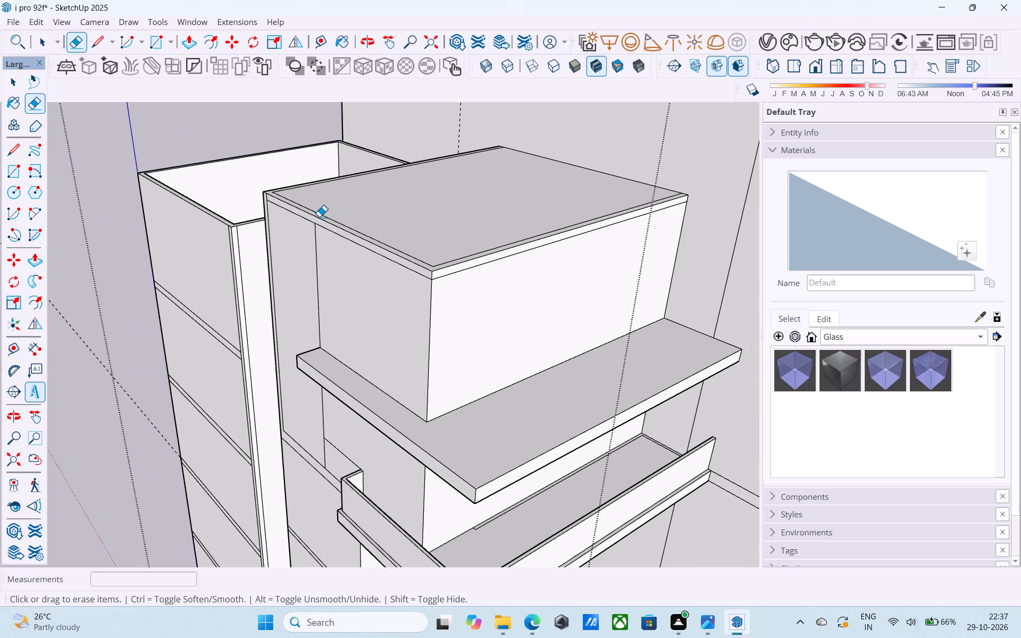
scroll(319, 217, down, 3)
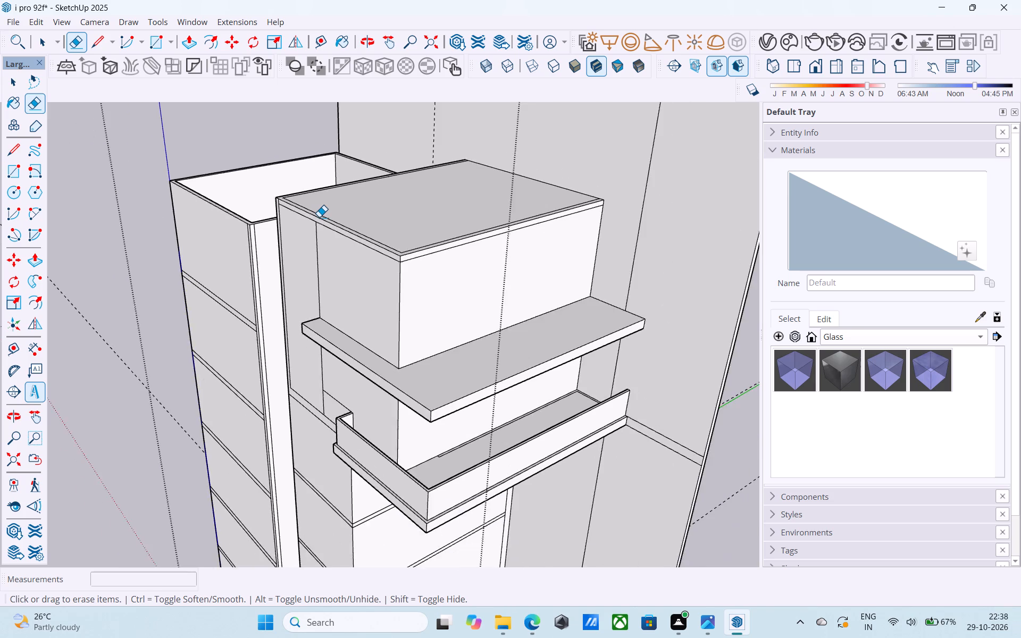
Measure the roof band's height at the upper block's front corner.
scroll(319, 217, down, 6)
middle_drag(321, 224, 344, 189)
scroll(402, 171, up, 12)
key(space)
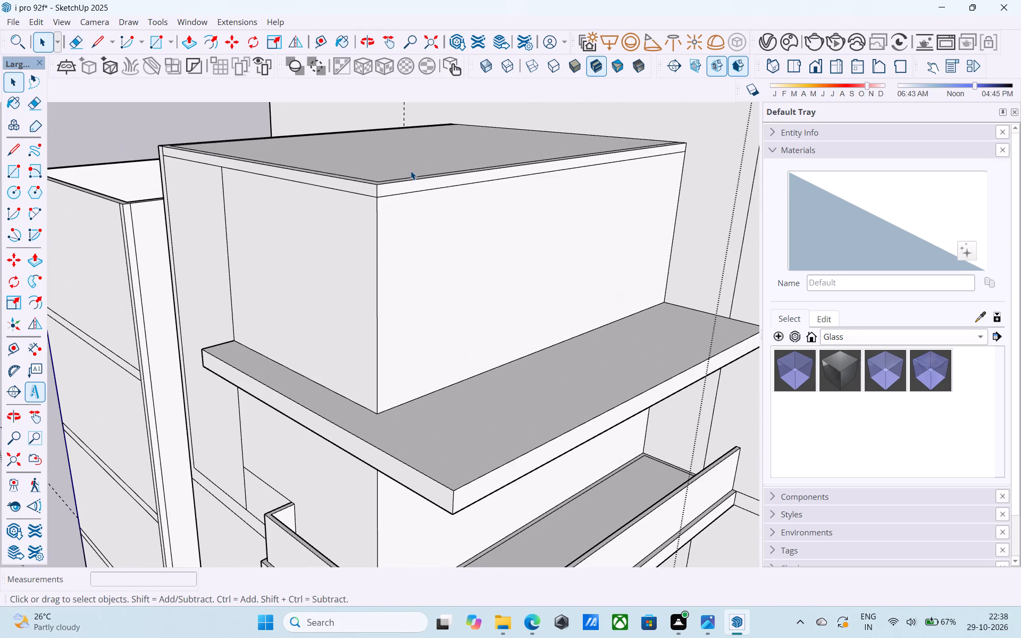
scroll(411, 170, down, 2)
shift+middle_drag(411, 170, 432, 247)
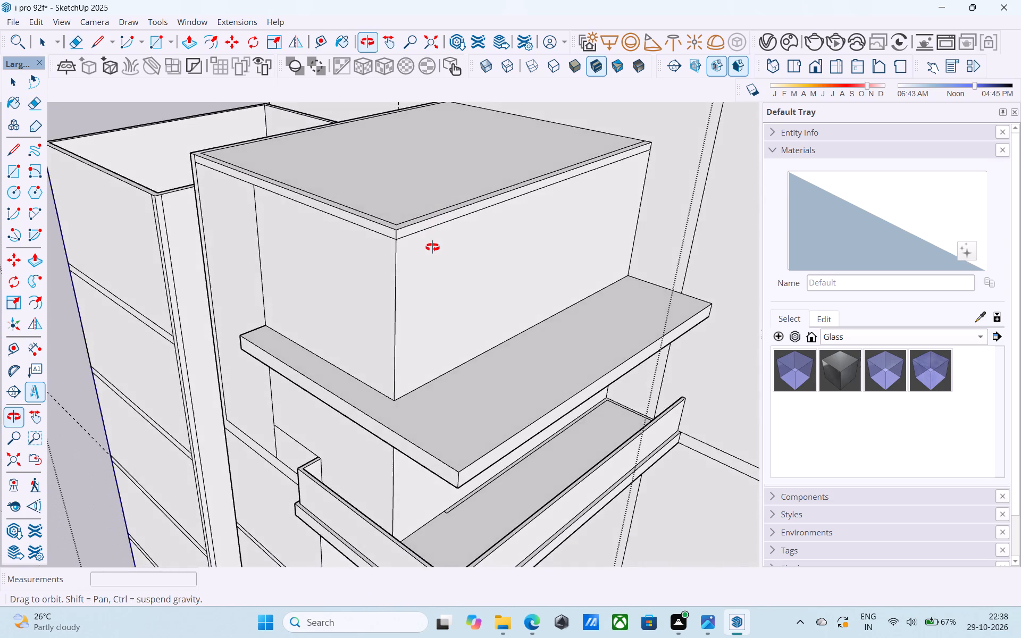
shift+middle_drag(432, 247, 436, 262)
scroll(401, 235, up, 10)
shift+middle_drag(397, 230, 489, 291)
scroll(489, 291, up, 3)
key(l)
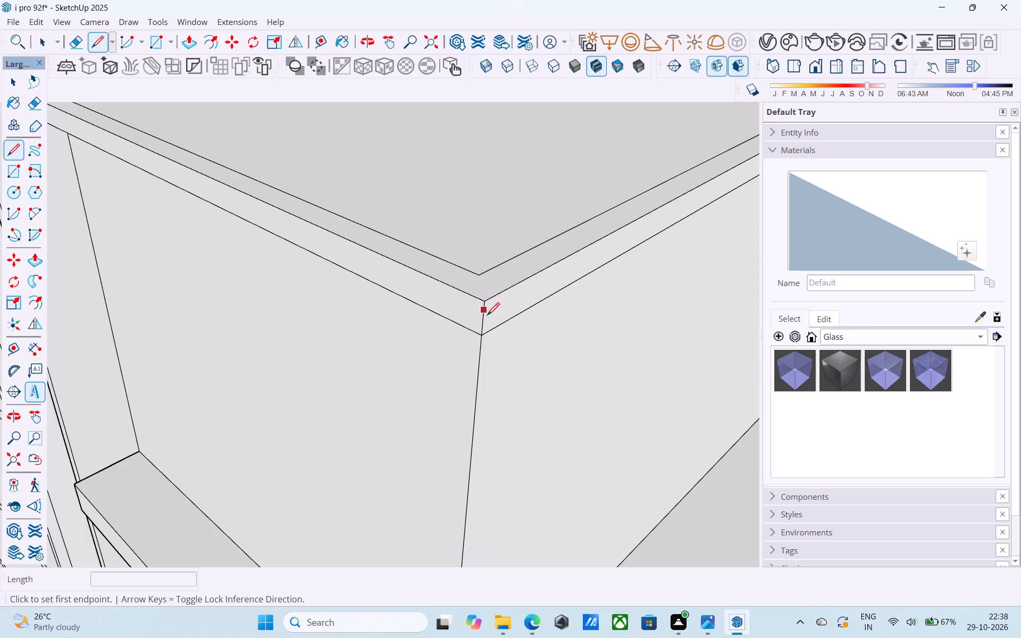
click(481, 333)
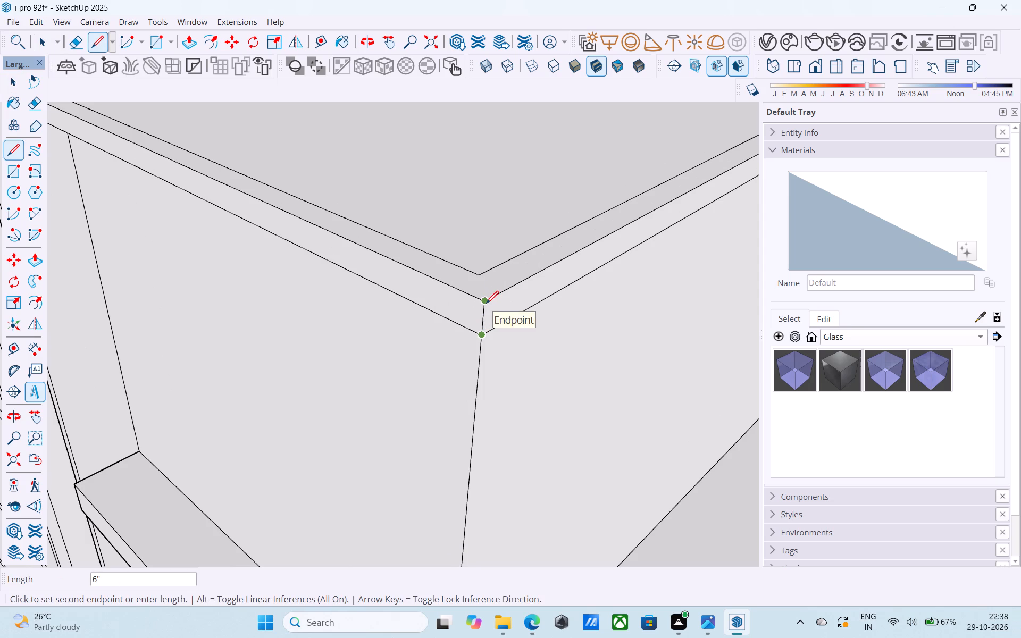
key(space)
Push/Pull the wall-top rim around the upper block's roof upward by 6".
click(487, 289)
key(p)
click(487, 289)
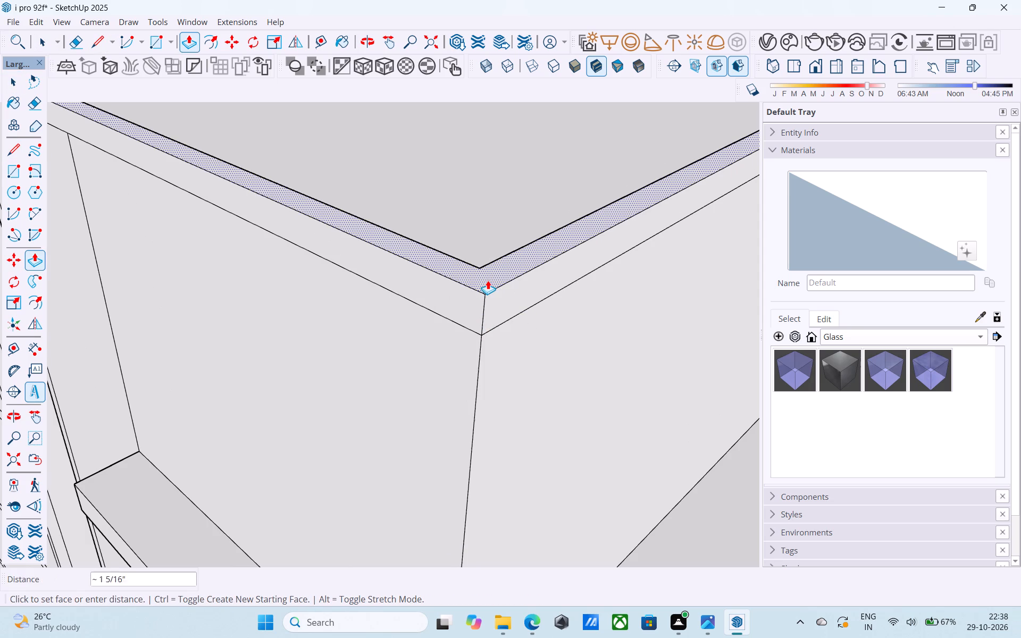
text(6")
key(Return)
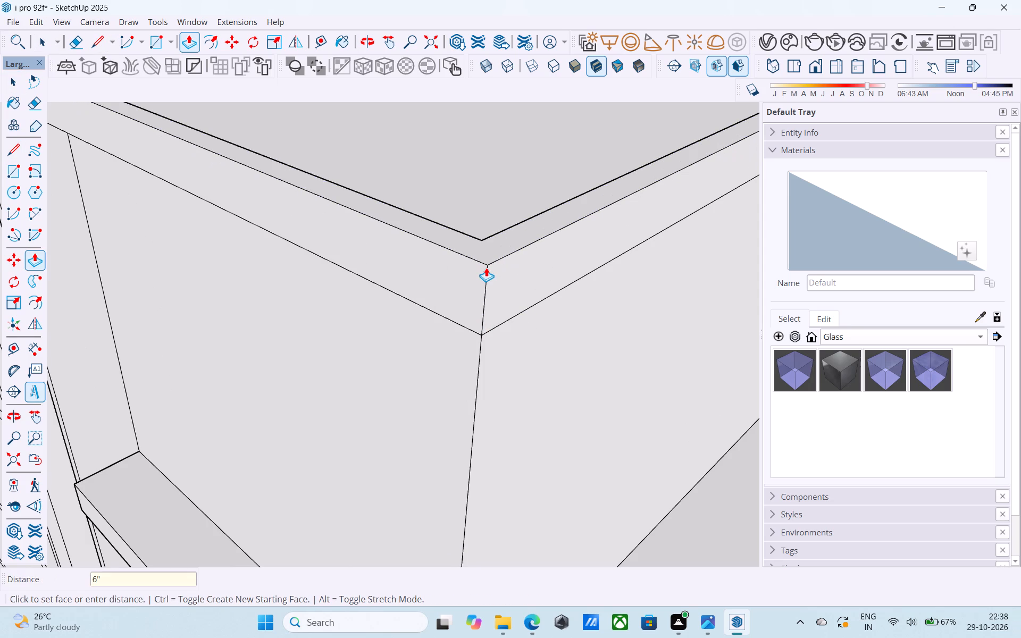
key(space)
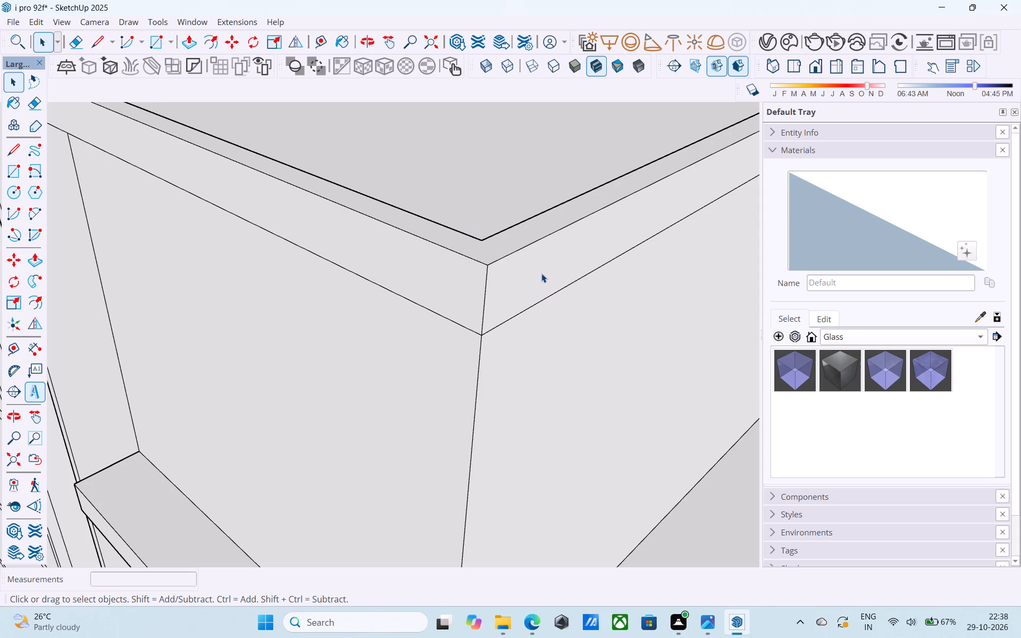
Push/Pull the upper block's recessed roof face upward, flush with the top of the raised rim.
scroll(542, 274, down, 6)
middle_drag(543, 278, 383, 349)
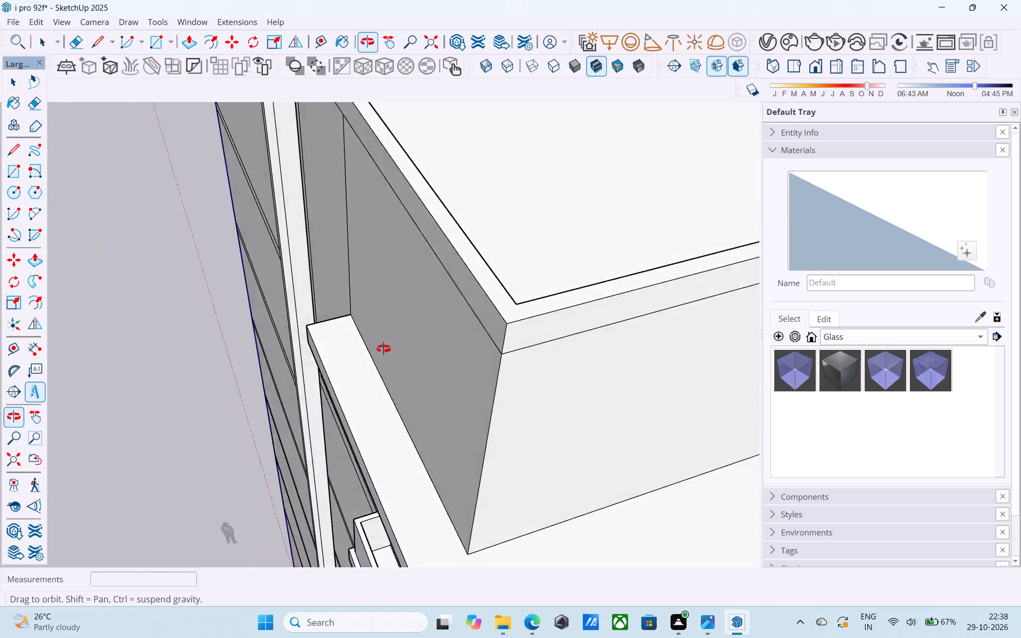
middle_drag(383, 349, 233, 294)
middle_drag(532, 278, 664, 248)
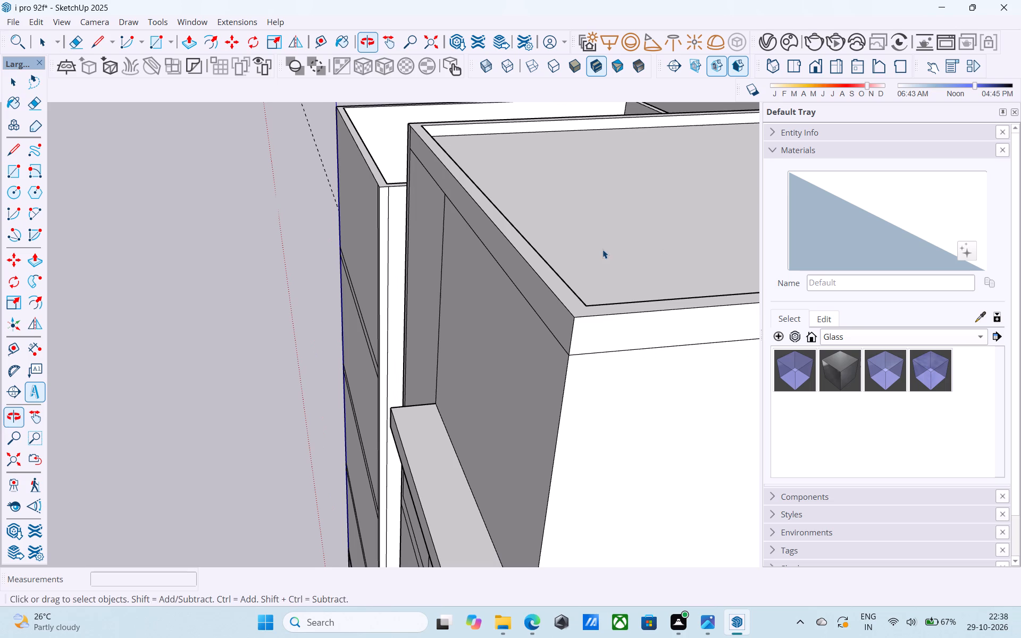
click(605, 245)
key(p)
click(596, 258)
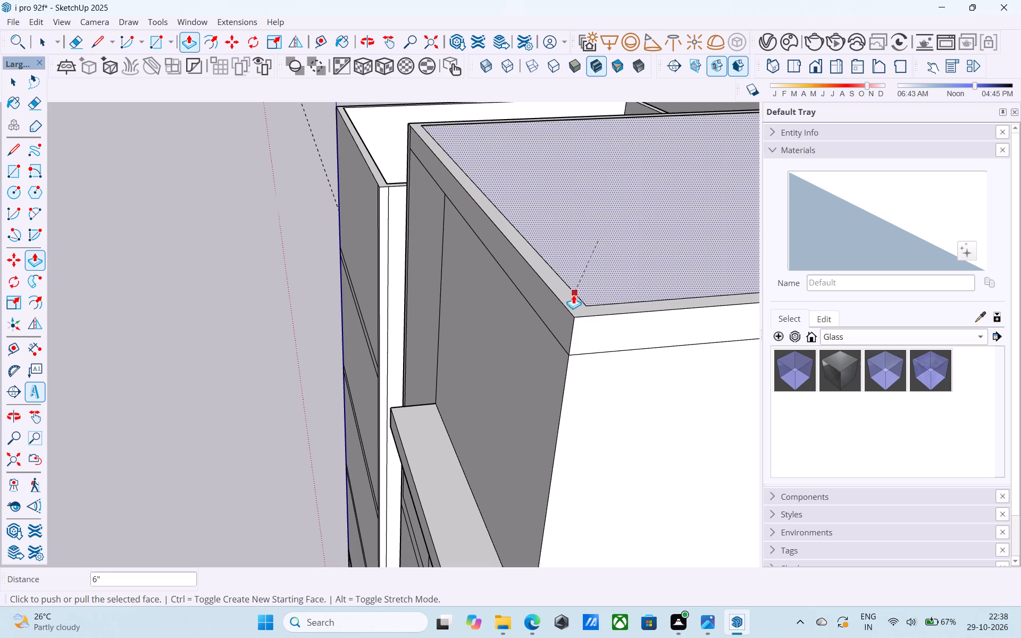
click(573, 295)
key(space)
Examine the upper block's roof band and top face along with the side tower and balcony from several angles.
scroll(483, 294, down, 9)
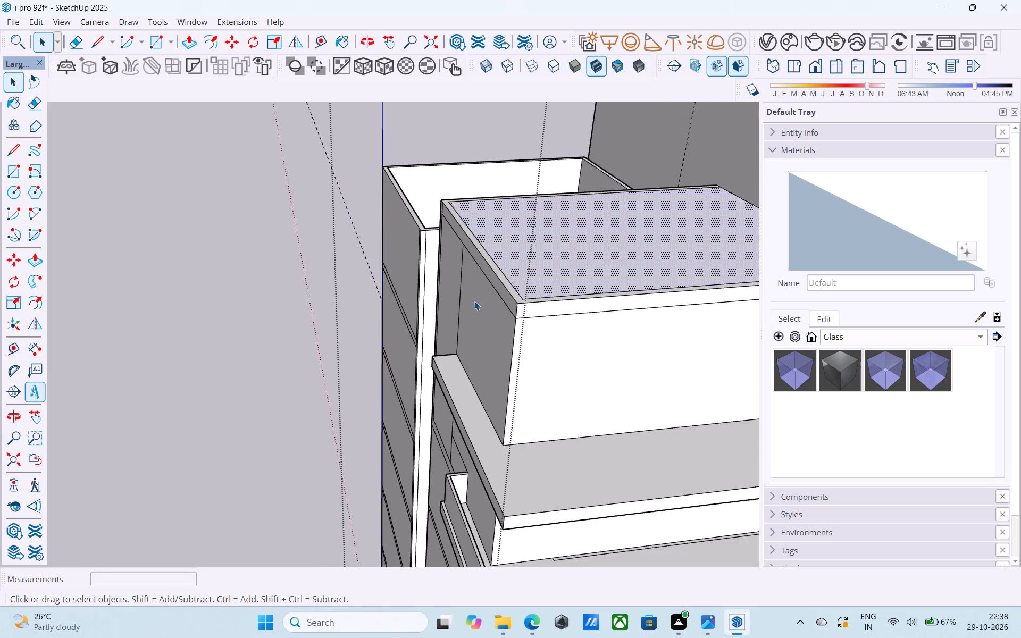
scroll(474, 301, down, 3)
middle_drag(474, 305, 713, 206)
middle_drag(631, 217, 625, 213)
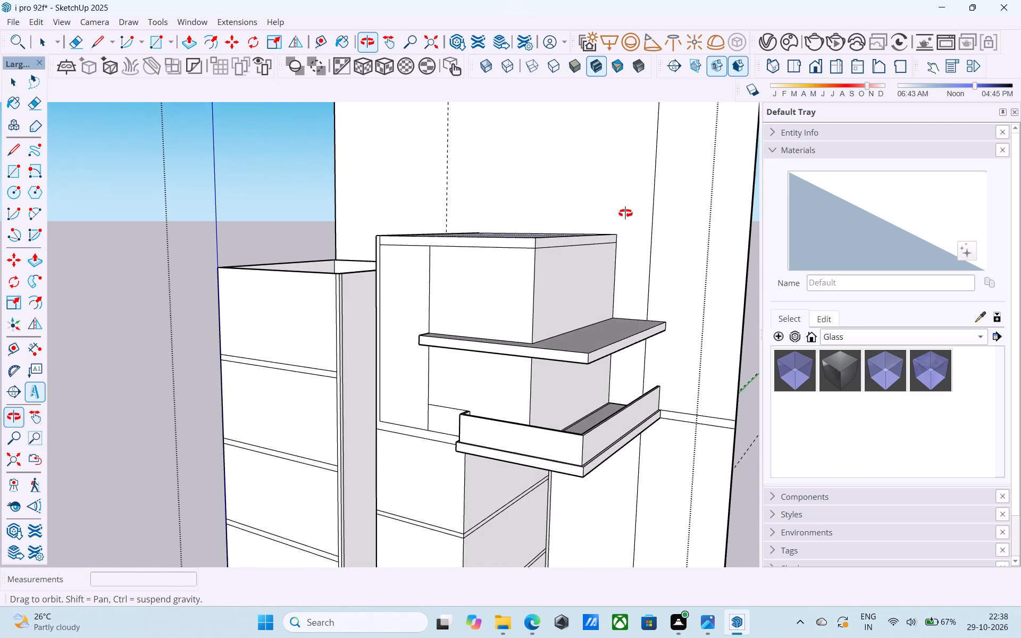
middle_drag(625, 213, 557, 299)
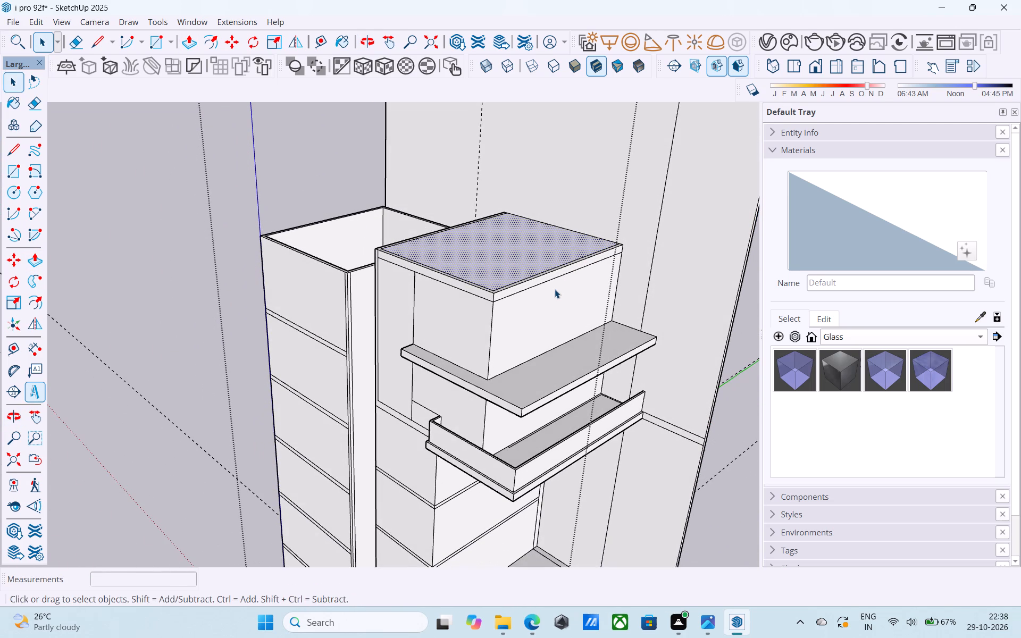
middle_drag(555, 289, 542, 283)
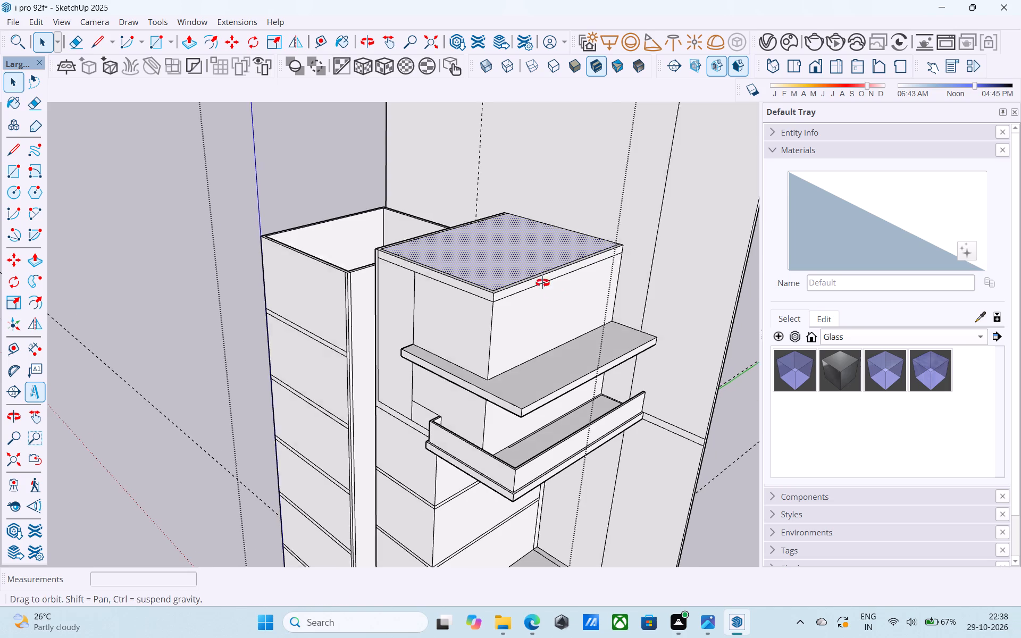
middle_drag(542, 283, 521, 286)
middle_drag(520, 284, 466, 340)
Offset the boundary of the upper block's roof top face inward by 4.5".
scroll(490, 297, up, 5)
middle_click(490, 297)
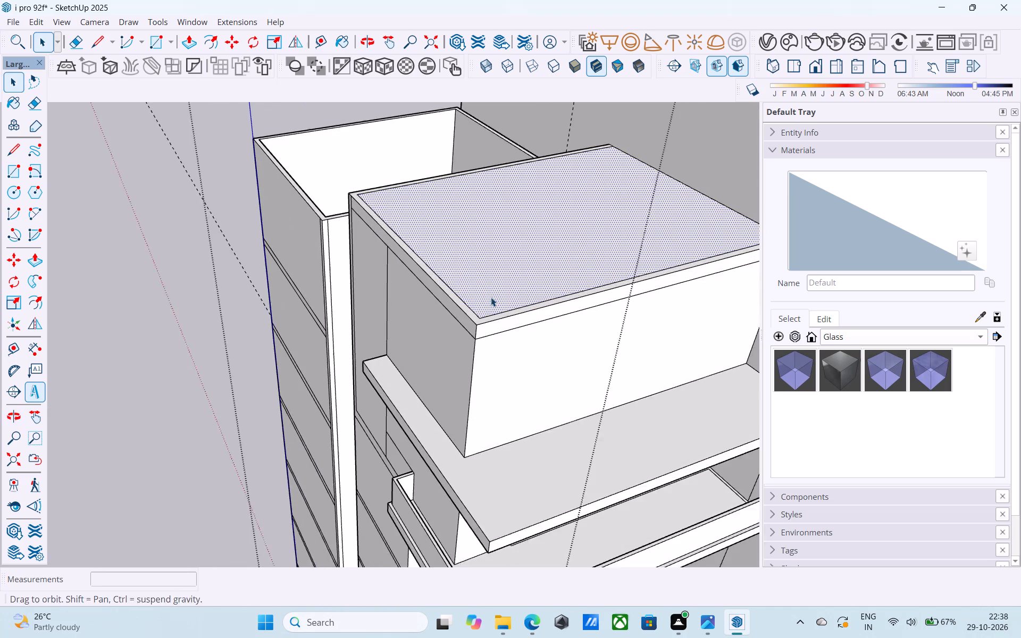
scroll(491, 297, up, 2)
middle_drag(454, 328, 445, 377)
scroll(499, 310, up, 6)
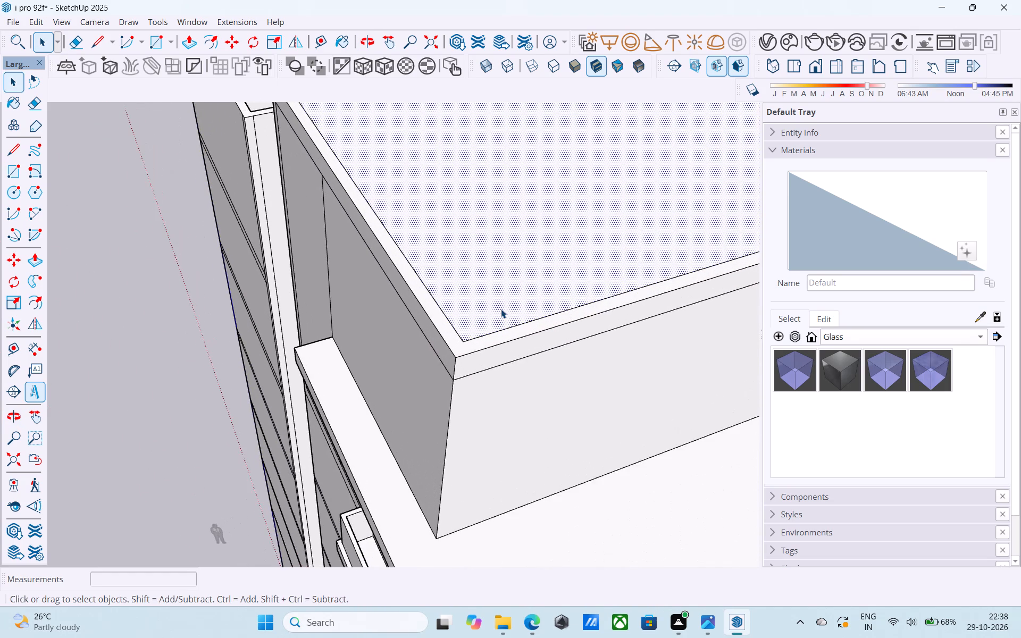
click(501, 309)
scroll(502, 308, up, 1)
key(f)
click(502, 308)
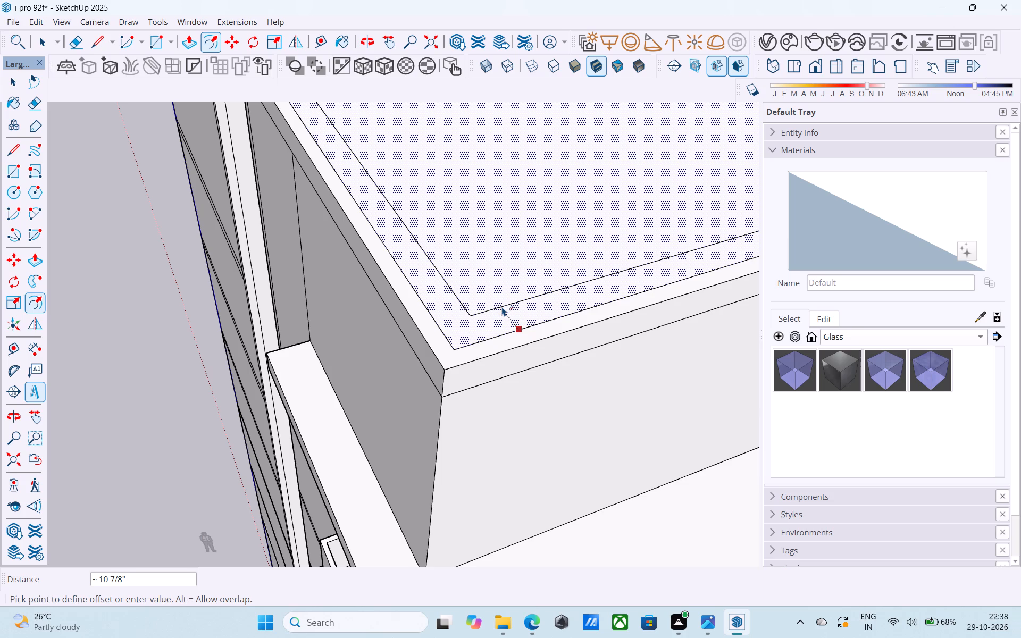
text(4.)
text(5")
key(Return)
key(space)
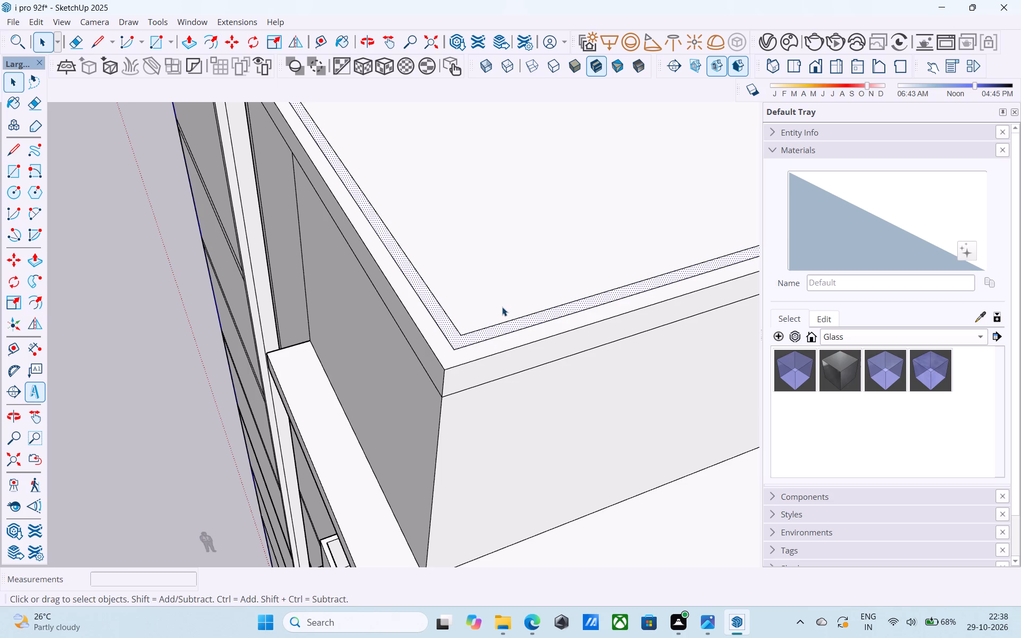
Push/Pull the thin offset ring on the upper block's roof upward 3' to form the parapet.
scroll(502, 307, up, 1)
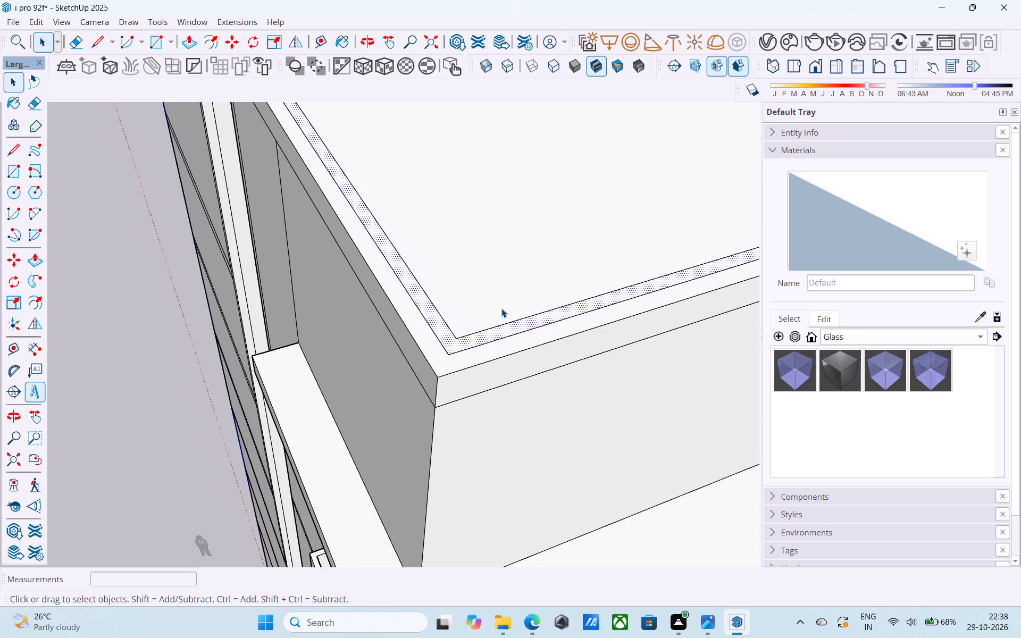
scroll(493, 319, down, 7)
scroll(359, 395, down, 5)
middle_drag(372, 403, 398, 373)
scroll(419, 321, up, 1)
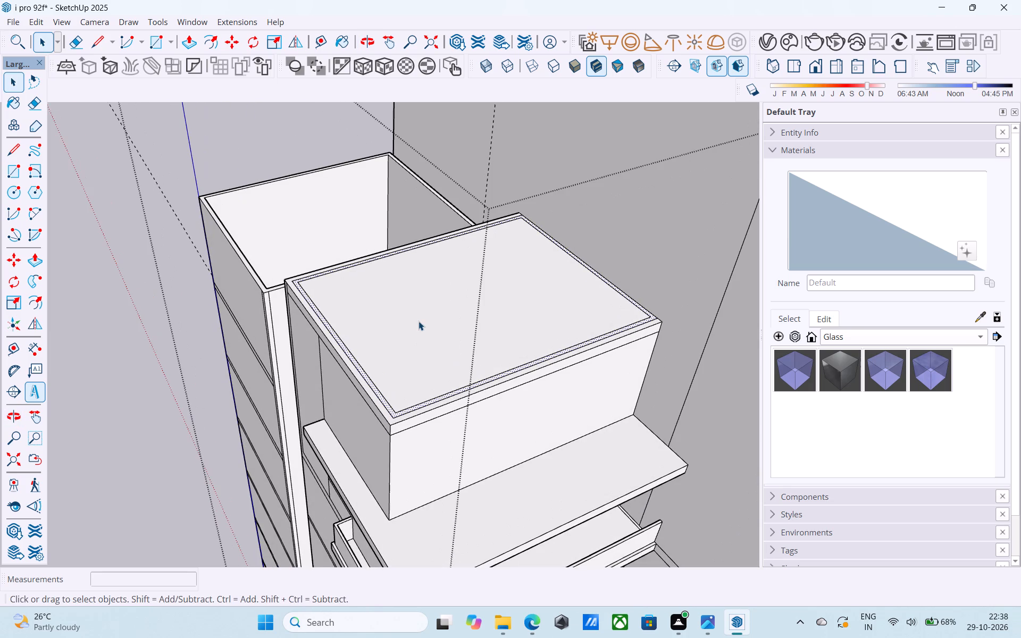
key(p)
click(407, 341)
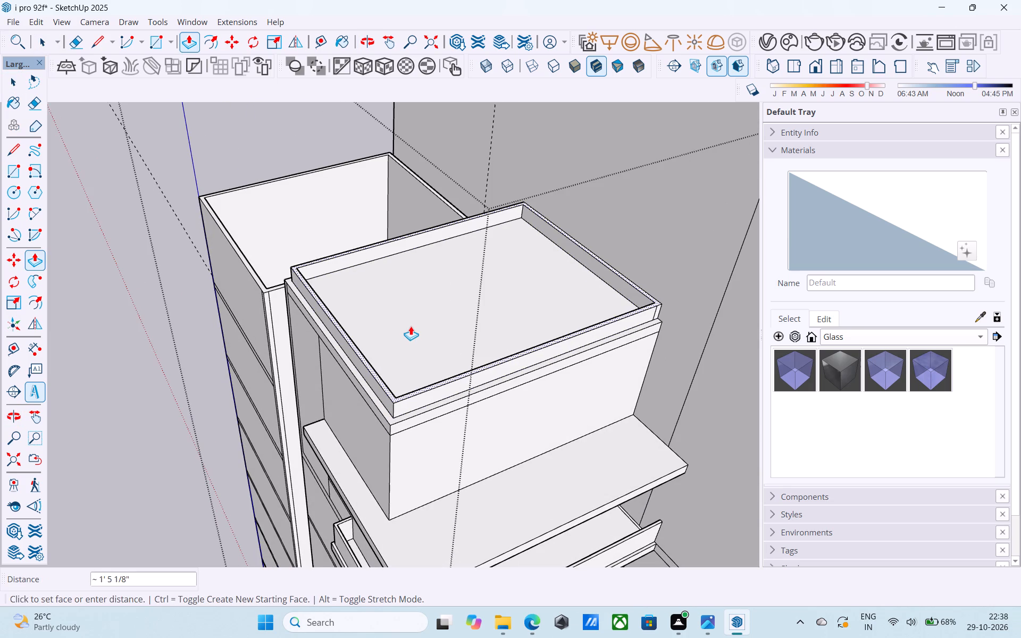
text(3')
key(Return)
key(space)
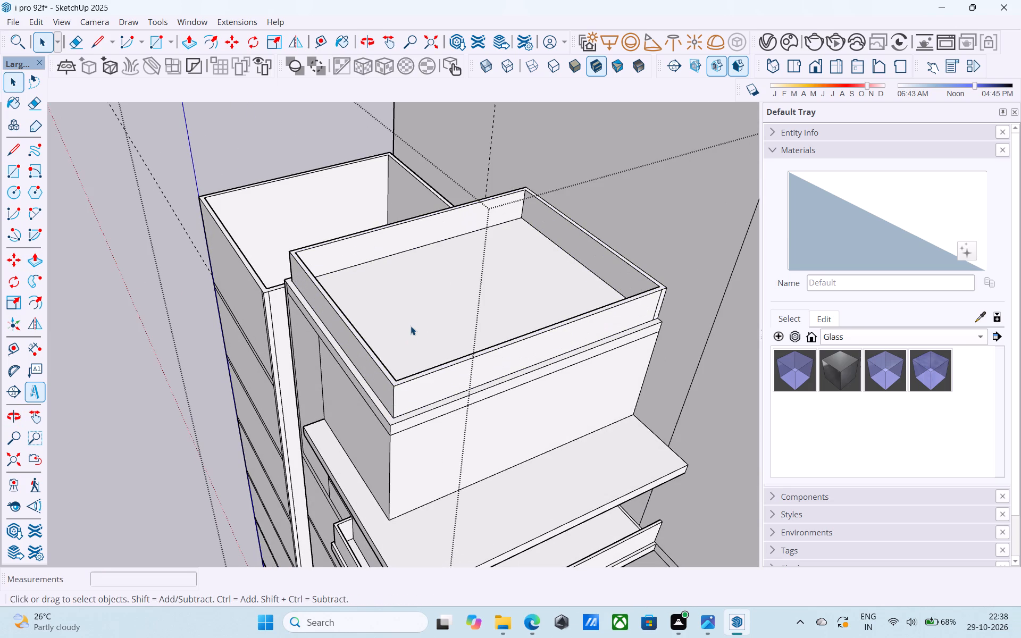
Erase the extra vertical edge beside the outer corner of the tall tower's wall above the base ledge.
scroll(411, 326, down, 4)
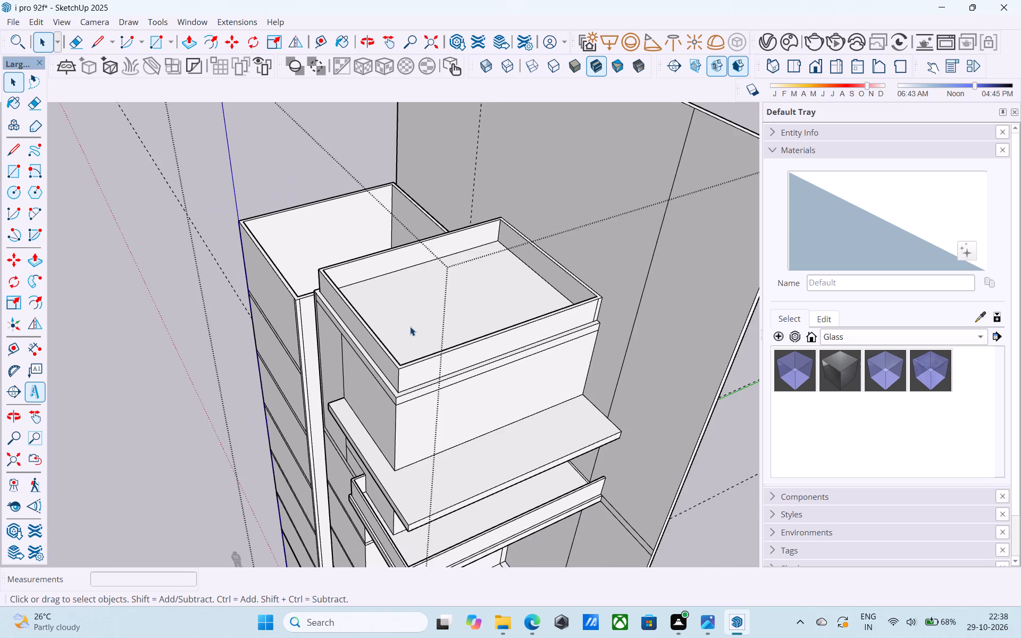
middle_drag(410, 326, 488, 192)
scroll(473, 220, down, 16)
middle_drag(403, 410, 248, 357)
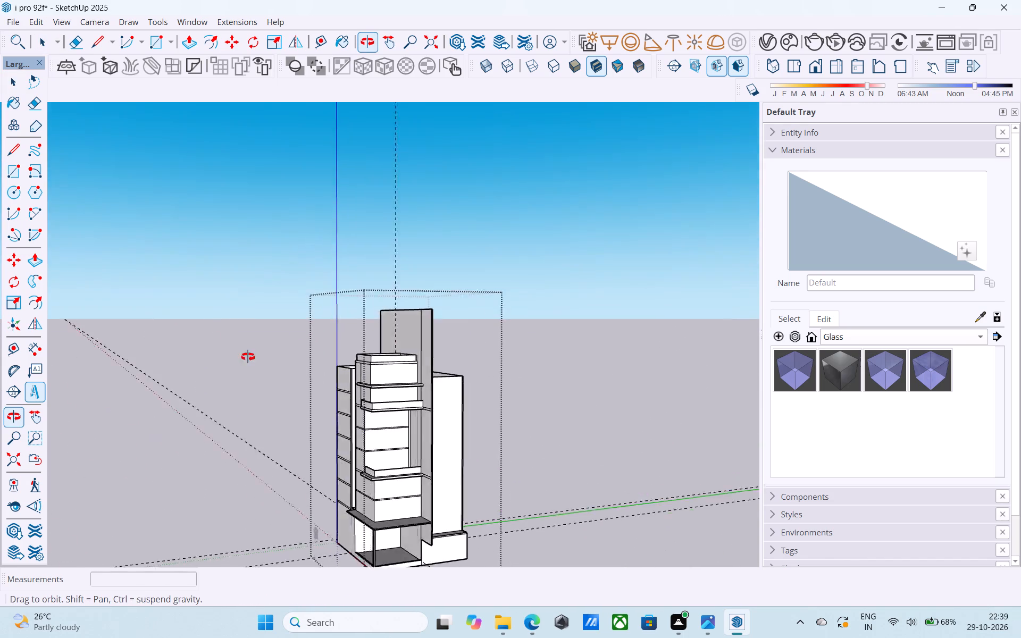
middle_drag(248, 357, 179, 373)
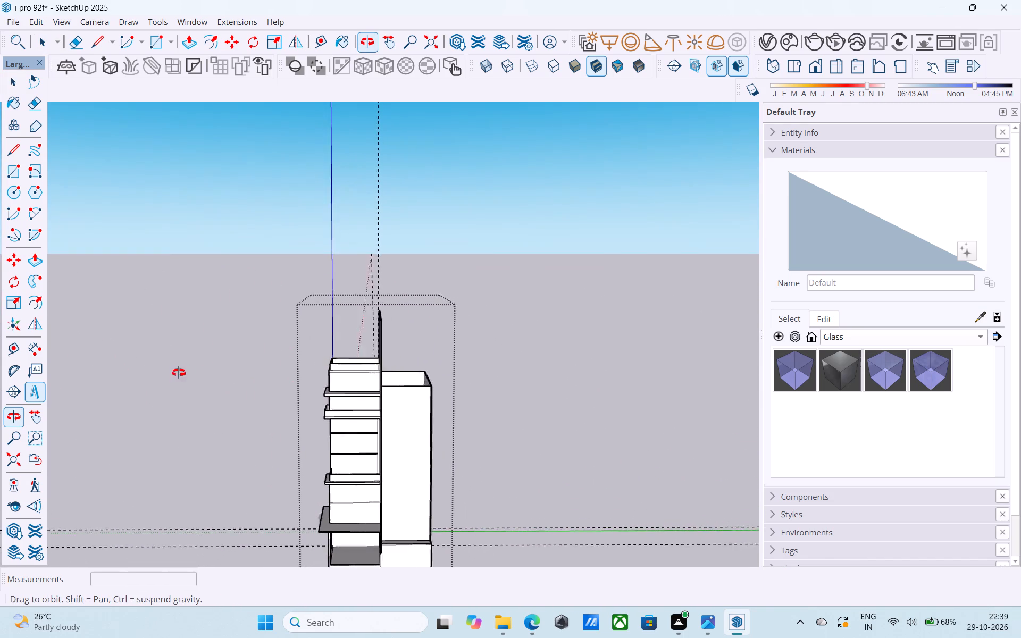
middle_drag(179, 373, 159, 373)
scroll(356, 384, down, 3)
shift+middle_drag(374, 458, 333, 405)
scroll(442, 403, up, 17)
click(417, 378)
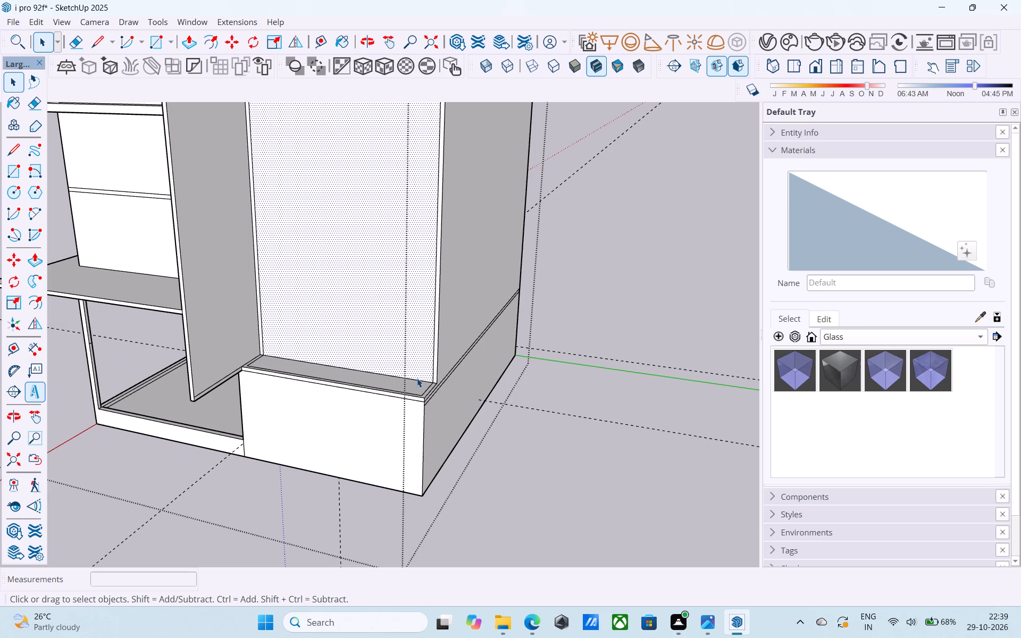
scroll(417, 377, up, 8)
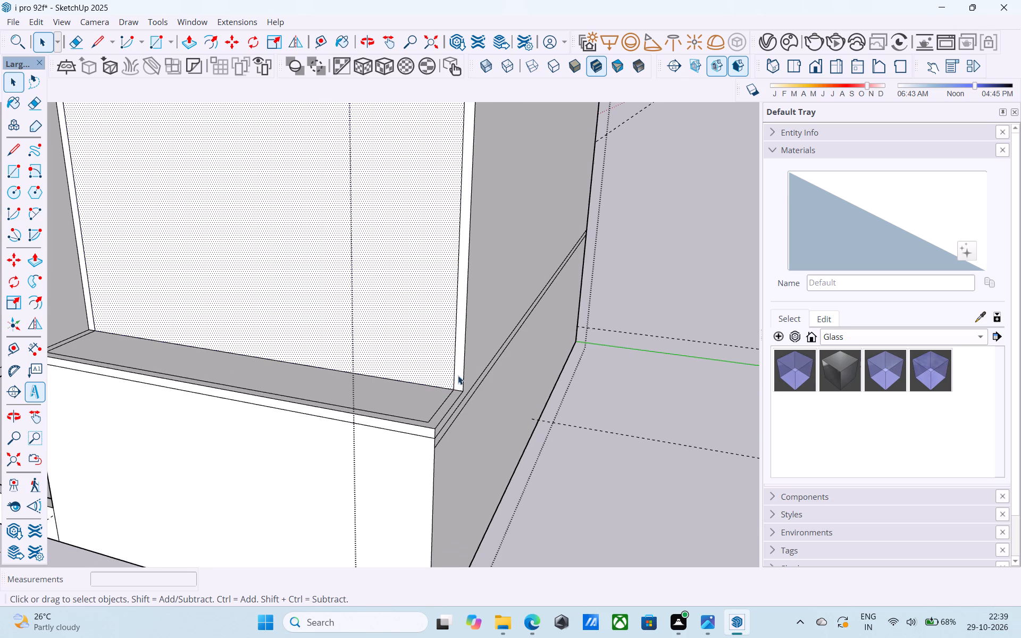
scroll(458, 375, up, 4)
key(e)
drag(458, 372, 450, 367)
Erase the short inner line on the base ledge next to the tall tower's outer corner.
scroll(448, 363, down, 9)
shift+middle_drag(444, 363, 419, 442)
scroll(415, 442, down, 10)
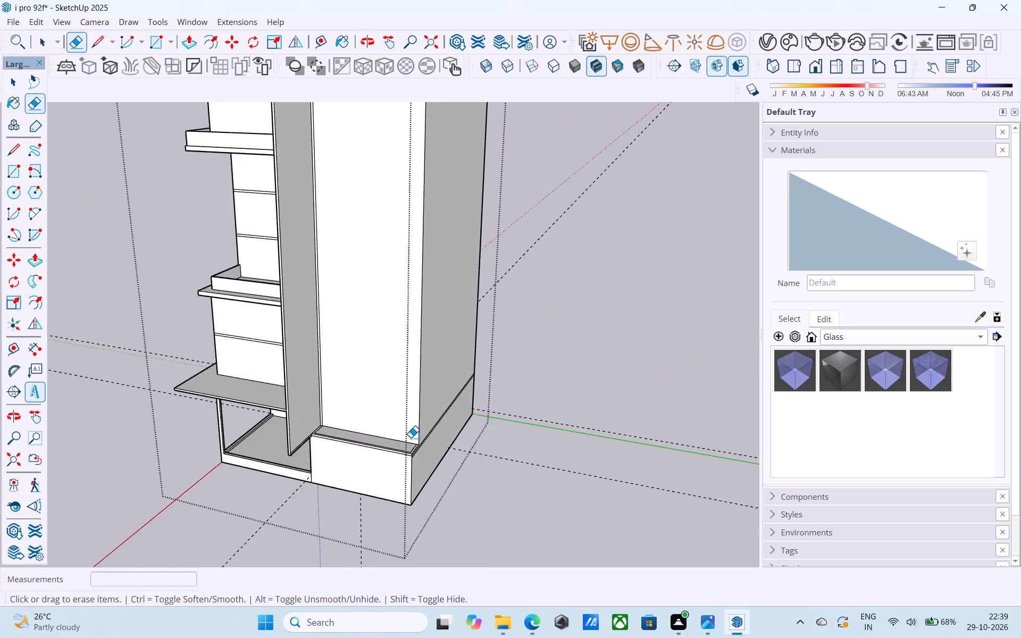
scroll(411, 438, down, 5)
middle_drag(413, 448, 403, 442)
scroll(403, 442, up, 19)
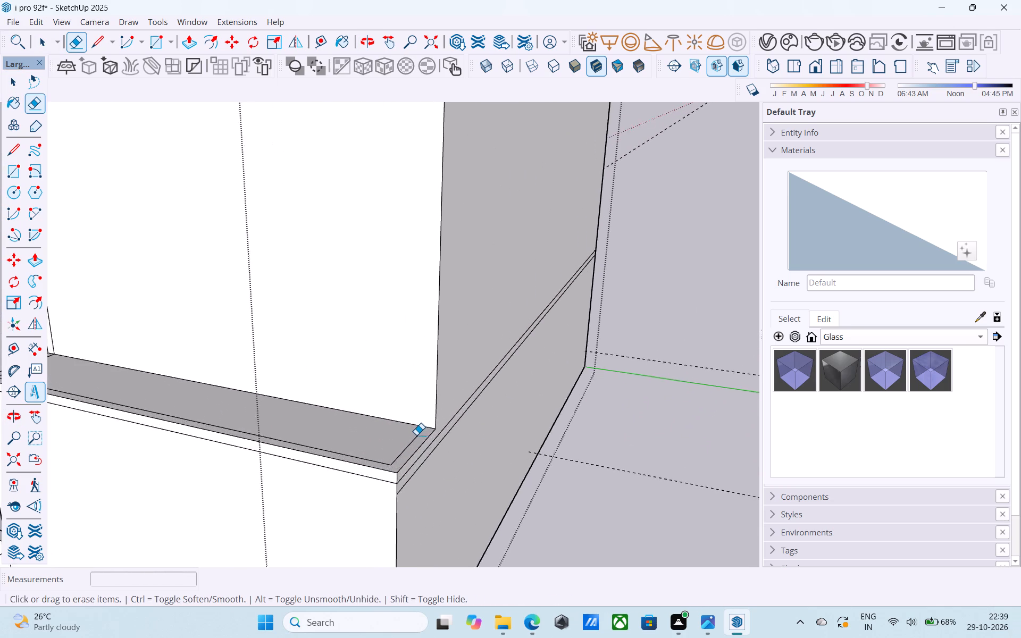
scroll(416, 435, up, 8)
drag(419, 438, 410, 431)
key(space)
Draw a line from the tall tower's bottom corner at the ledge across the side wall to its far edge.
click(445, 416)
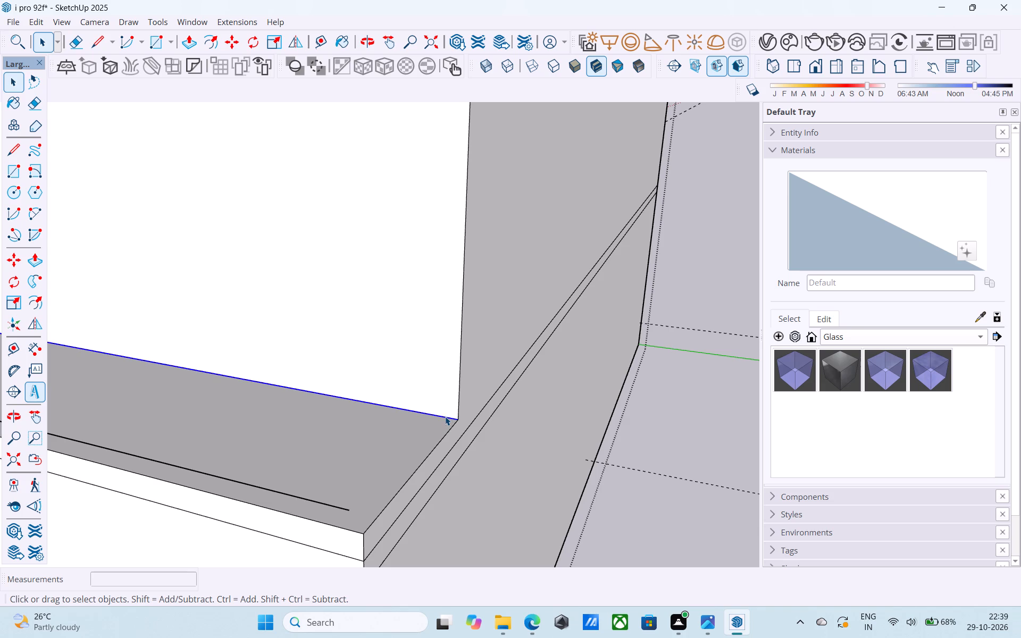
middle_drag(425, 414, 351, 414)
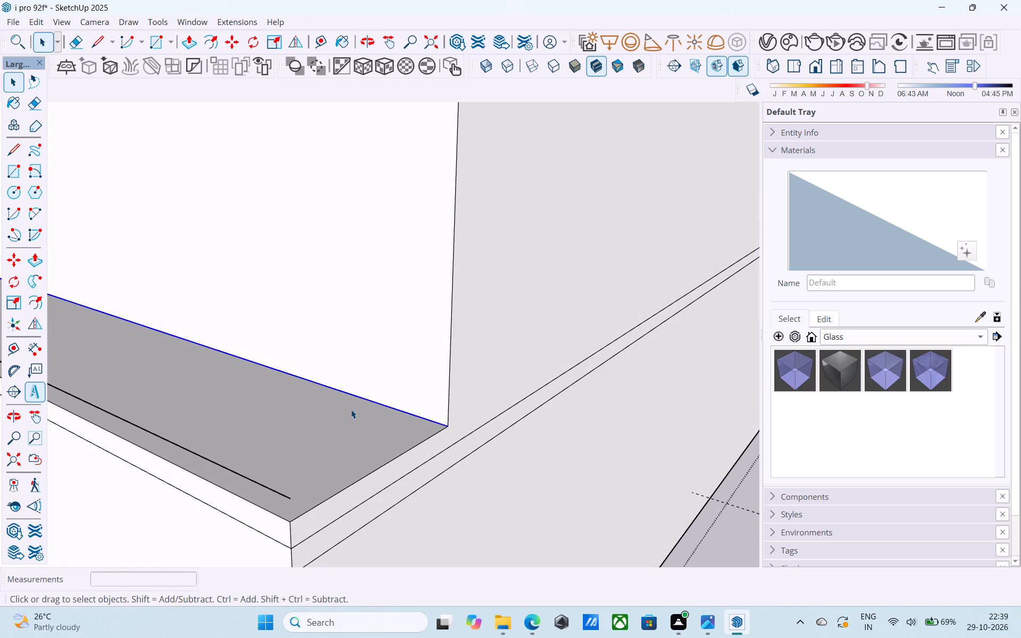
key(l)
click(448, 424)
scroll(416, 435, down, 13)
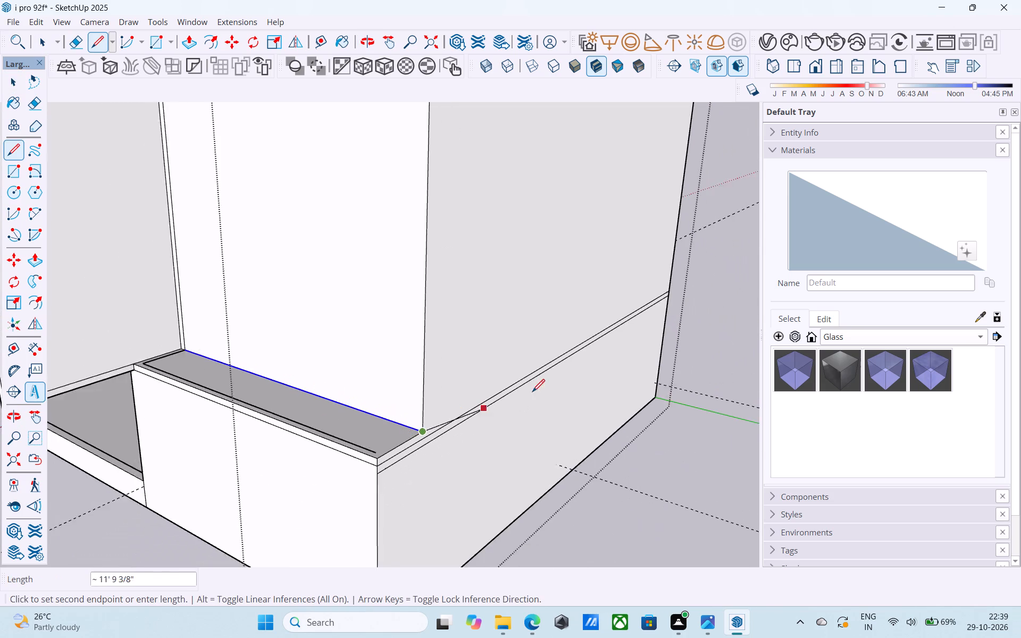
scroll(660, 294, up, 5)
click(661, 293)
scroll(662, 288, down, 6)
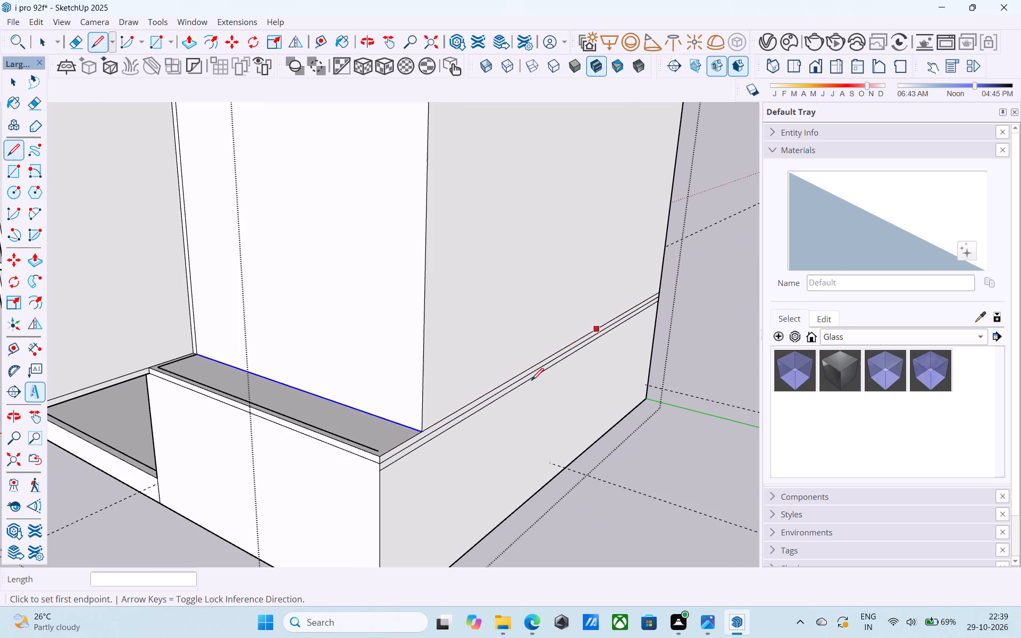
scroll(417, 432, up, 6)
key(space)
Copy the two bottom edges of the tall tower's front and side walls straight up 10'.
scroll(417, 432, down, 1)
scroll(417, 432, up, 3)
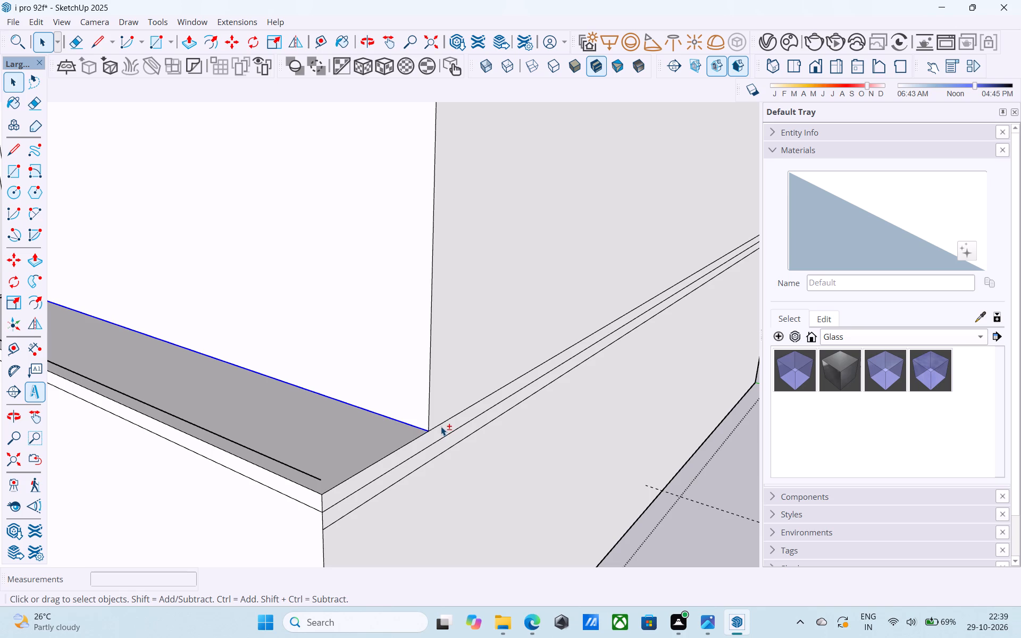
shift+click(440, 425)
key(m)
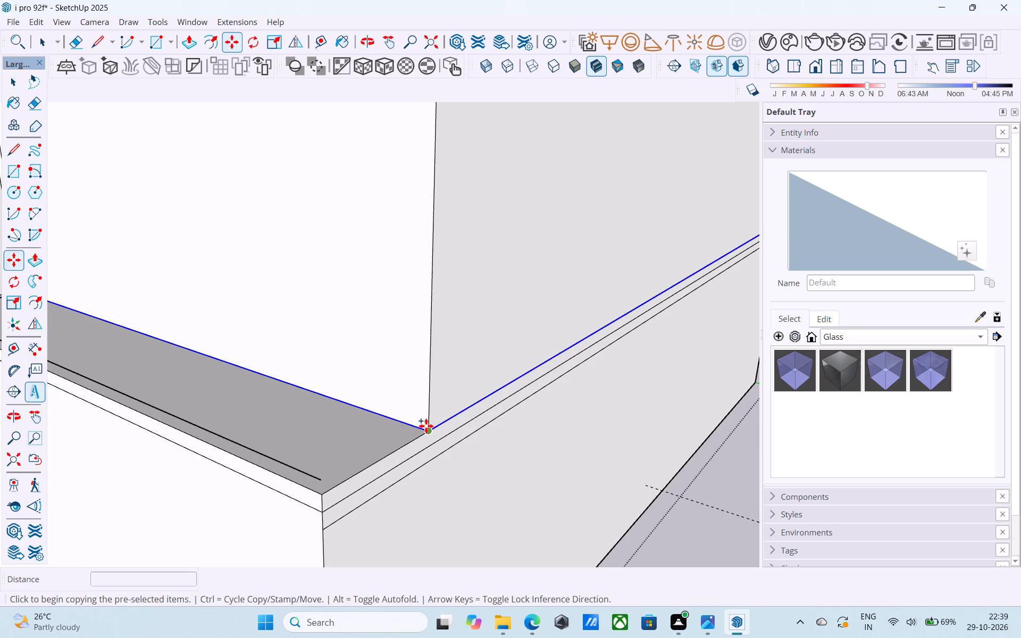
click(428, 429)
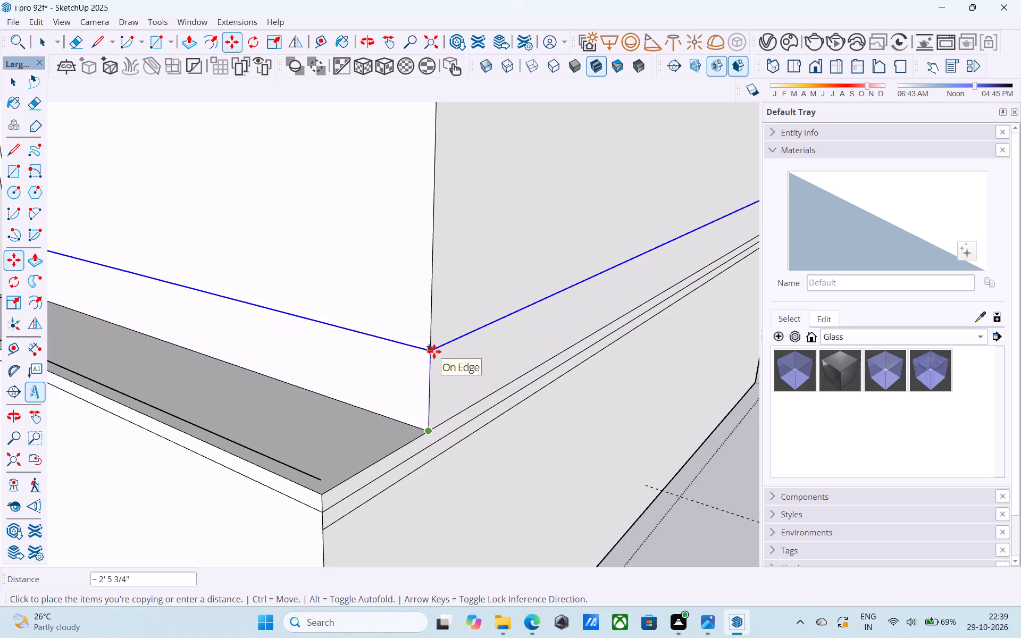
text(10')
key(Return)
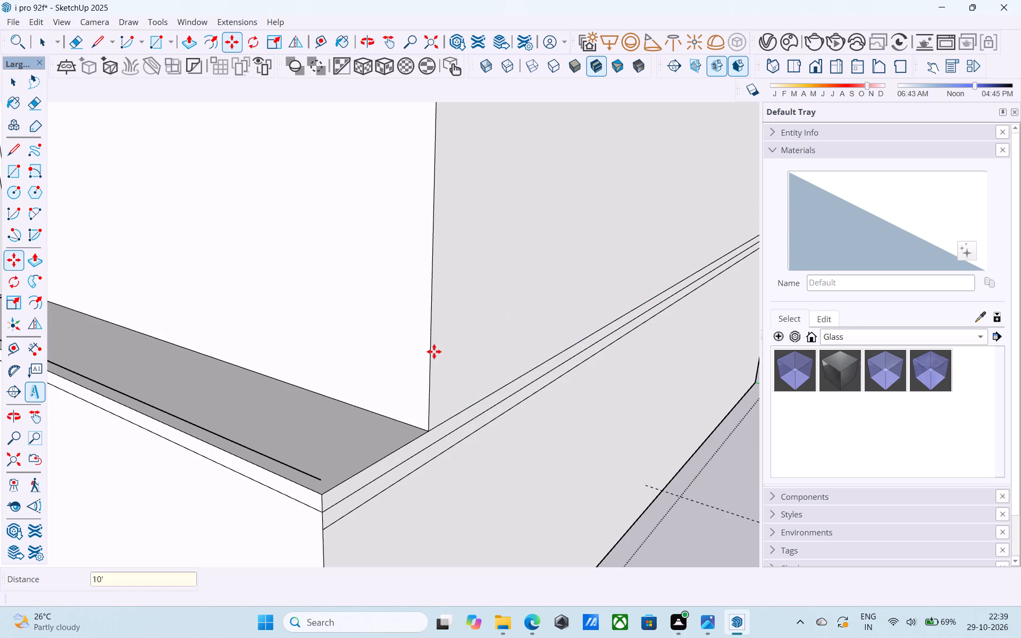
Copy the first 10' level lines on the tall tower up 6" to form a floor band.
scroll(433, 354, down, 2)
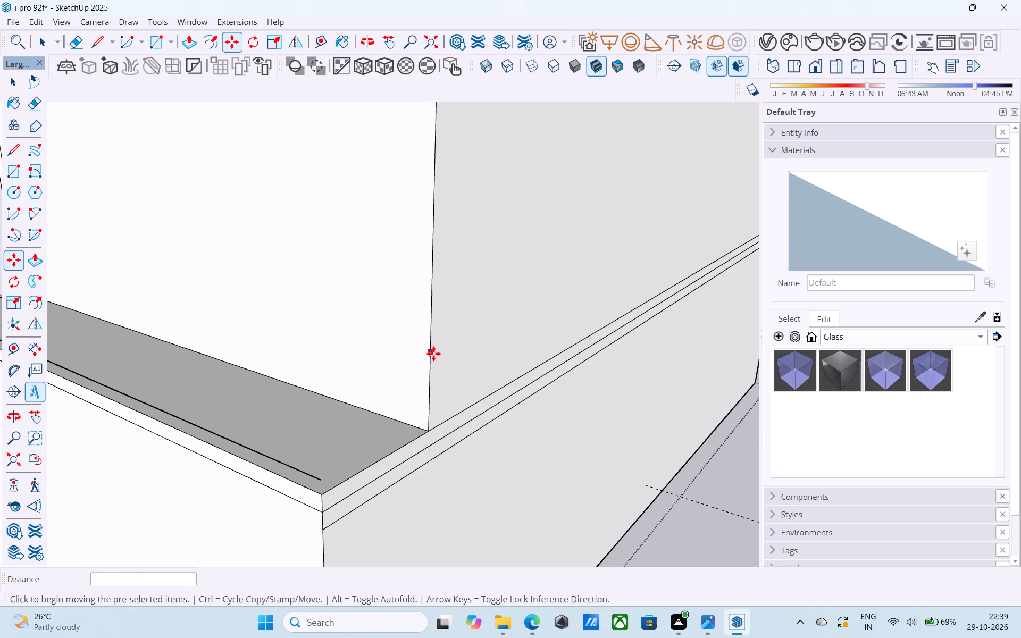
scroll(433, 354, down, 14)
scroll(429, 296, up, 14)
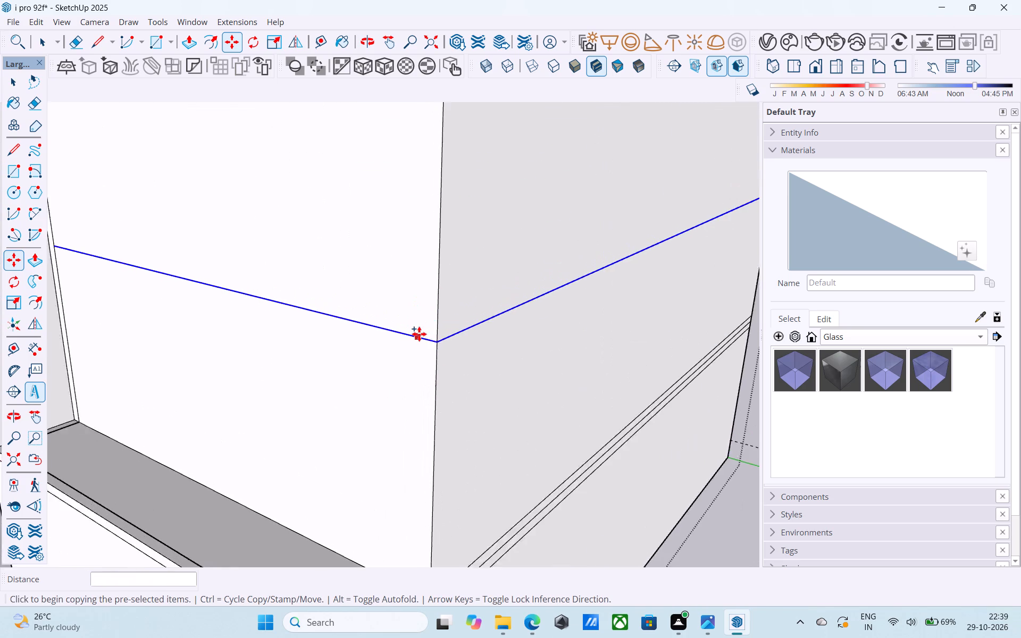
click(440, 340)
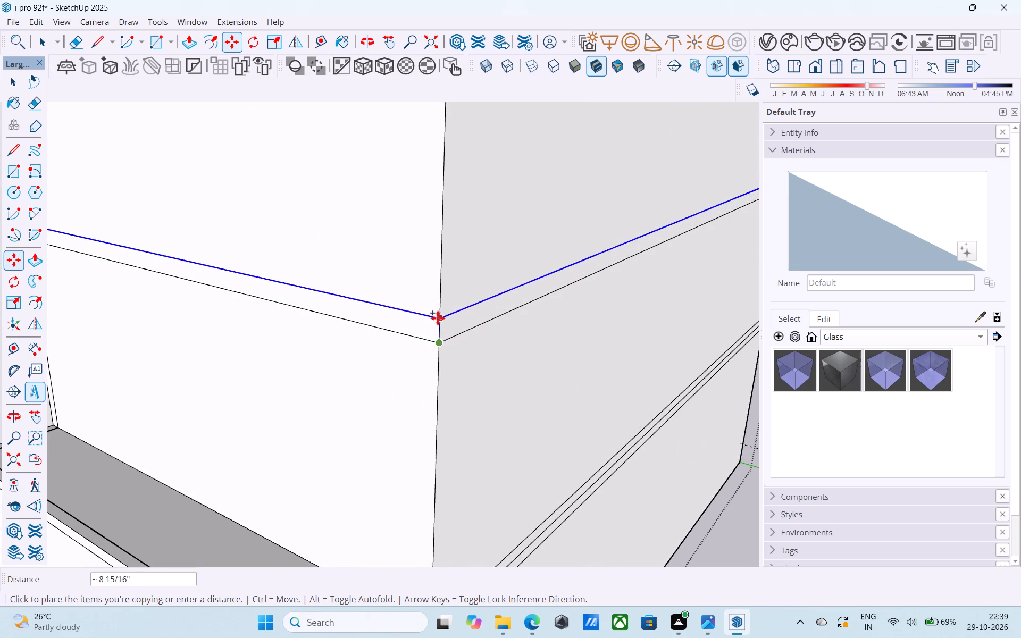
text(6")
key(Return)
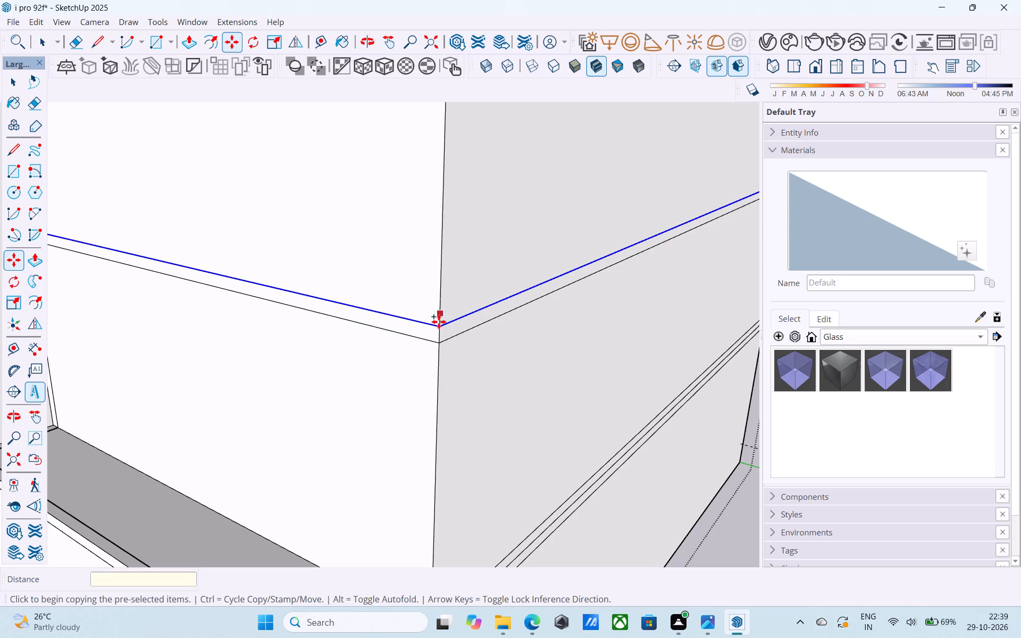
Copy the first floor band's upper lines on the tall tower up 10' for the second storey.
click(438, 324)
text(10')
key(Return)
Copy the tall tower's second-storey lines up 6" to form the second floor band.
scroll(436, 309, down, 3)
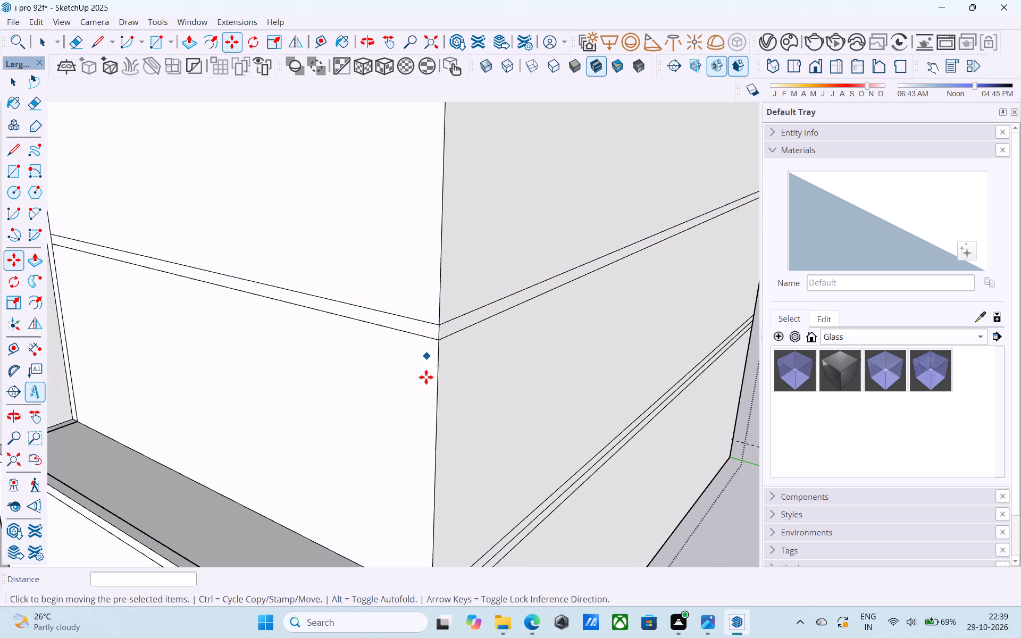
scroll(426, 377, down, 10)
scroll(423, 260, up, 5)
shift+middle_drag(419, 287, 419, 289)
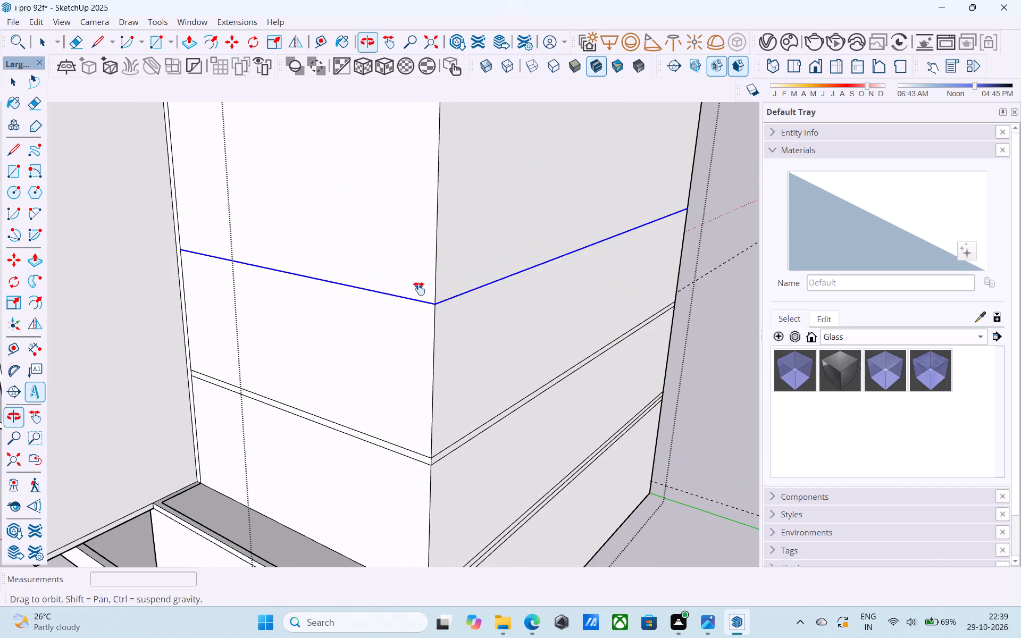
shift+middle_drag(419, 289, 419, 320)
scroll(442, 343, up, 5)
click(431, 336)
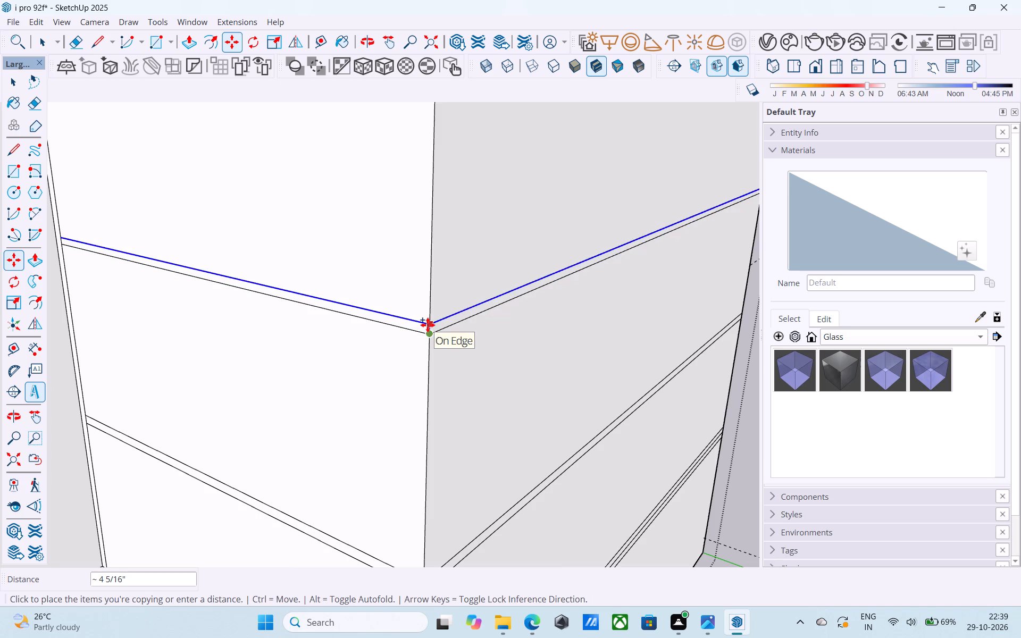
text(6")
key(Return)
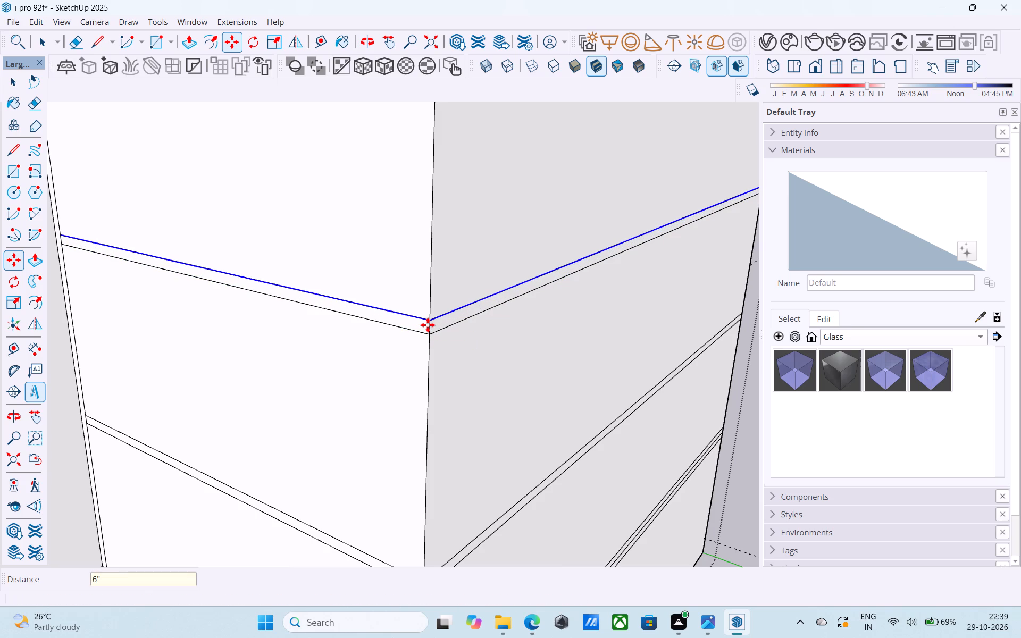
Copy the second floor band's upper lines on the tall tower up 10' for the third storey.
scroll(428, 325, down, 7)
shift+middle_drag(432, 329, 432, 410)
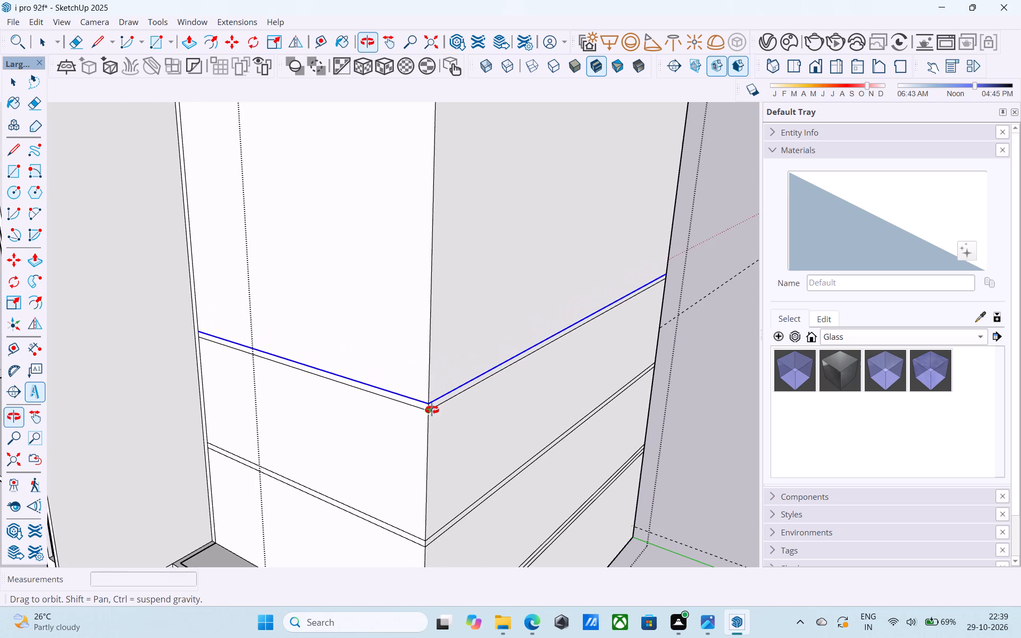
shift+middle_drag(432, 410, 431, 407)
scroll(431, 407, up, 7)
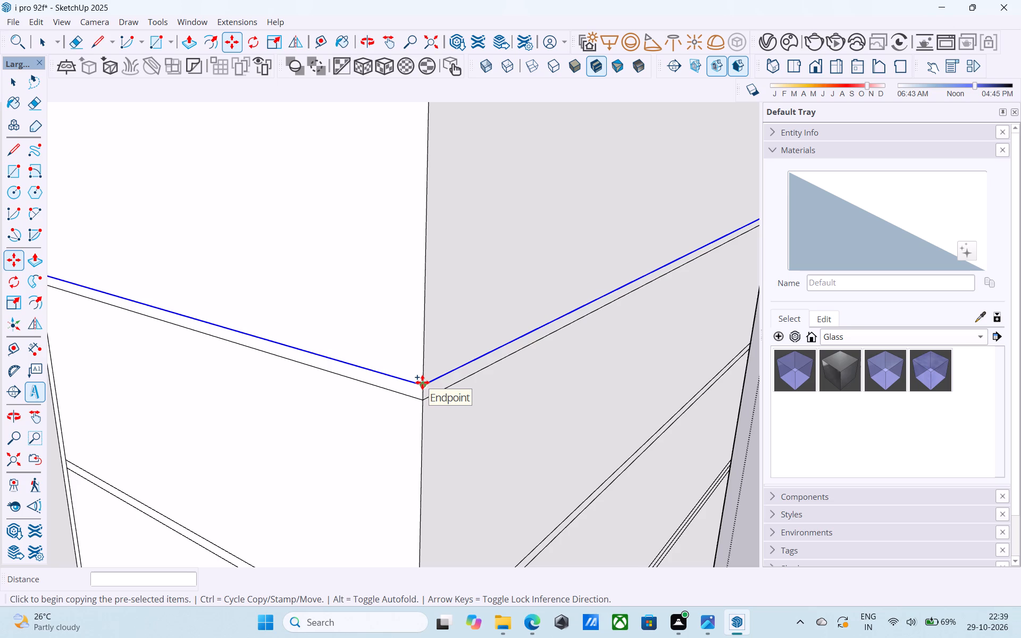
scroll(422, 382, up, 3)
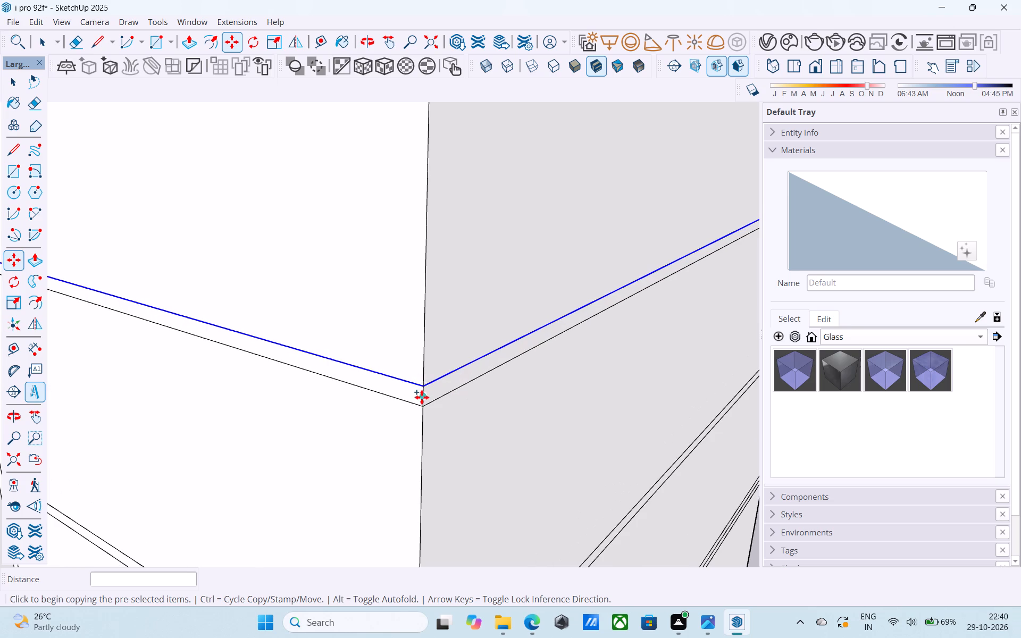
click(422, 391)
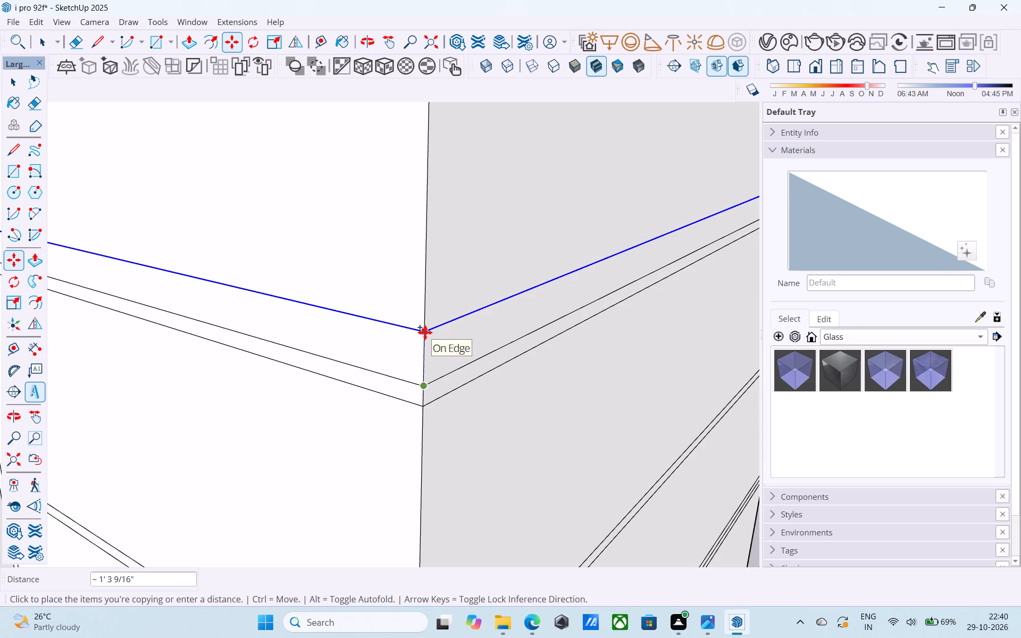
text(10)
key(apostrophe)
key(Return)
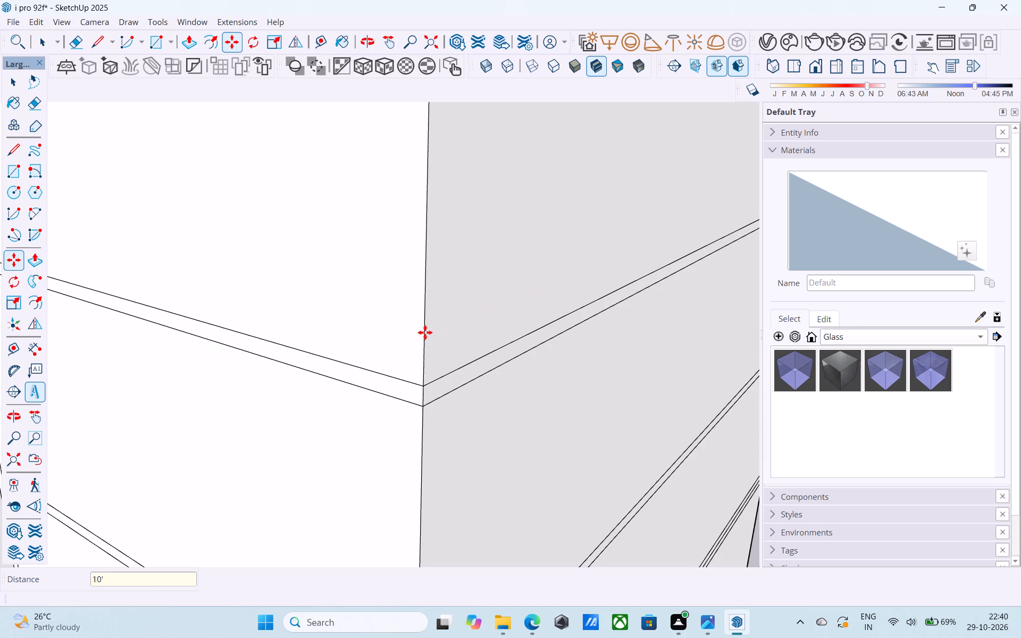
Copy the tall tower's third-storey lines up 6" to form the third floor band.
scroll(425, 332, down, 17)
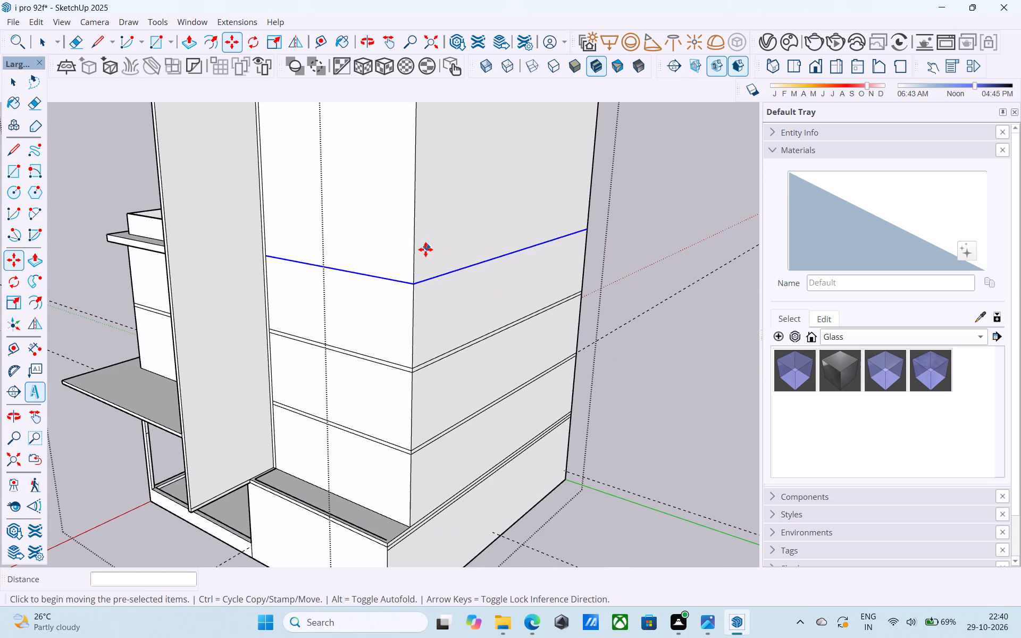
middle_drag(424, 249, 432, 323)
scroll(433, 360, up, 5)
click(415, 361)
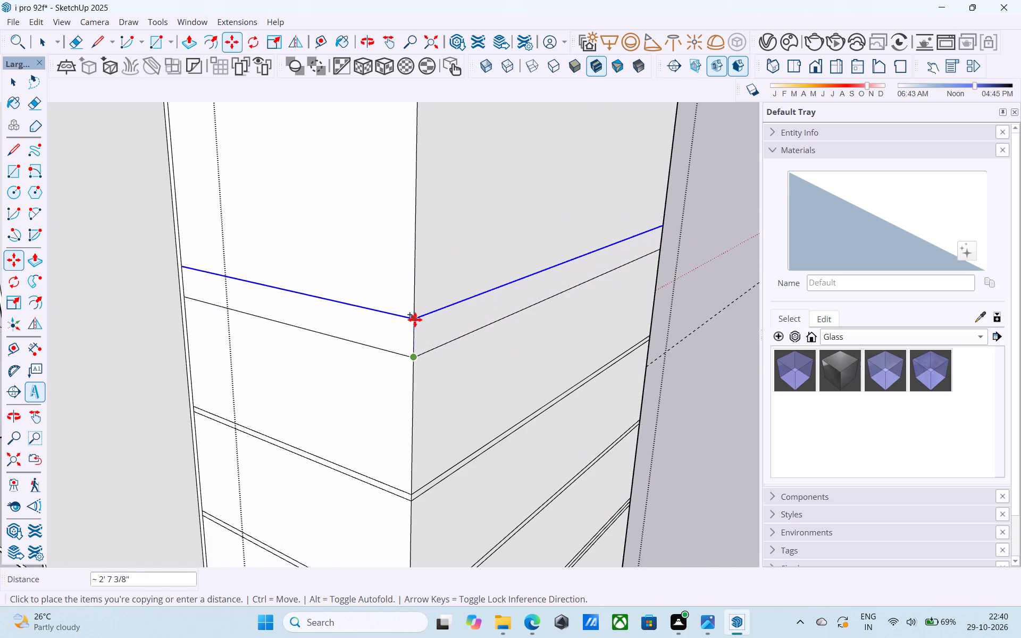
text(6")
key(Return)
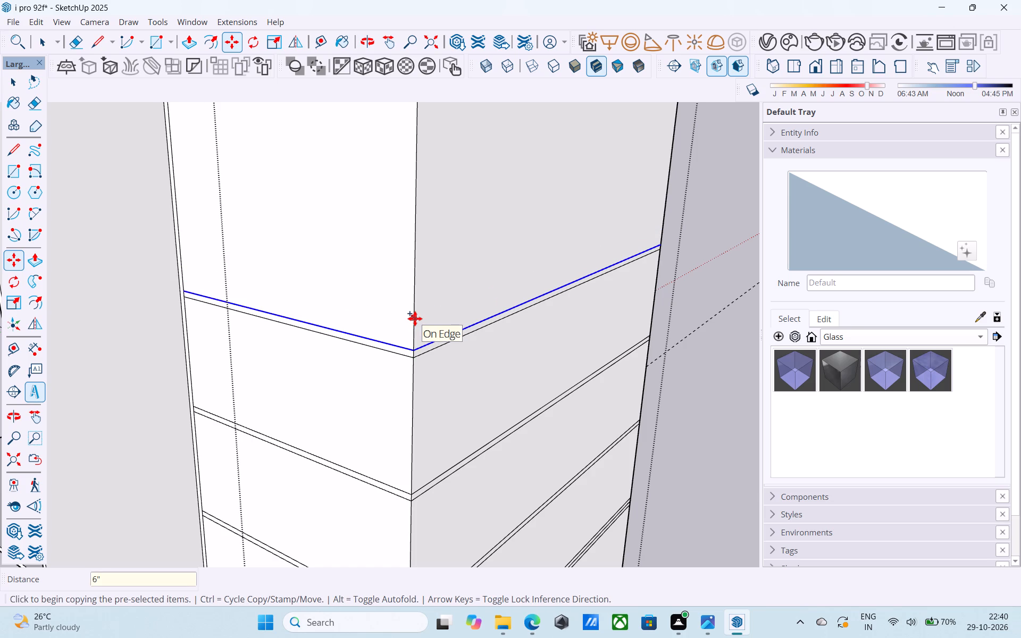
Copy the third floor band's upper lines on the tall tower up 10' for the fourth storey.
scroll(416, 318, down, 2)
scroll(419, 350, up, 5)
click(409, 343)
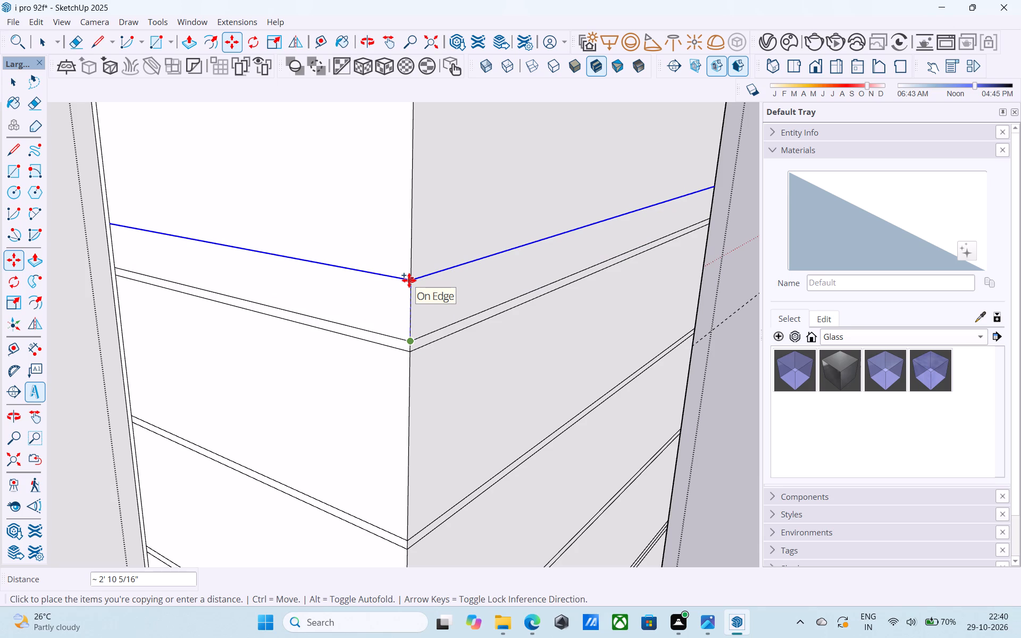
text(10')
key(Return)
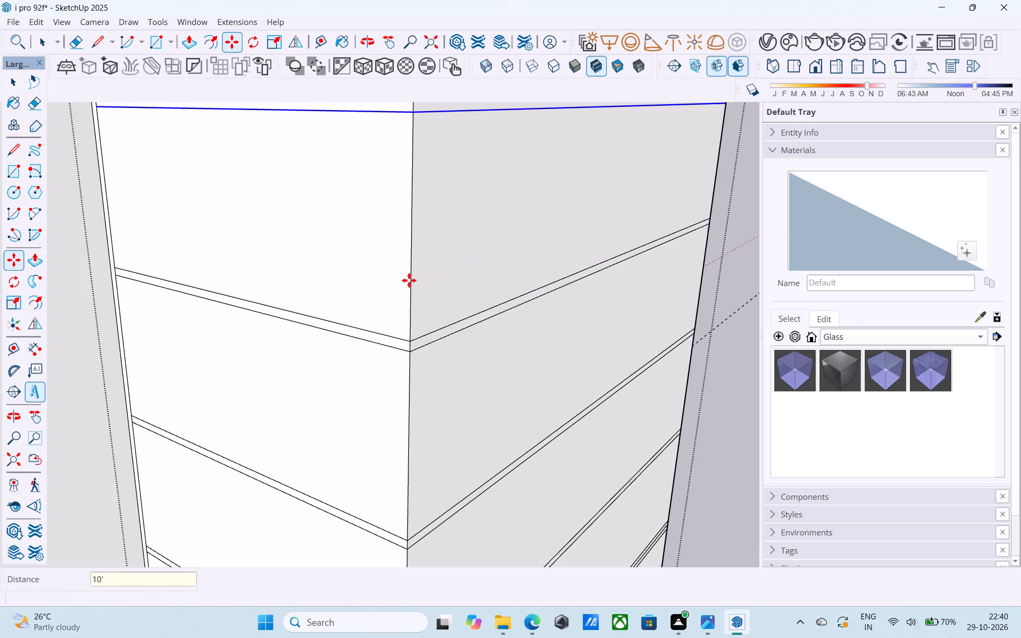
Copy the tall tower's fourth-storey lines up 6" to form the fourth floor band.
scroll(409, 280, down, 6)
middle_drag(407, 289, 379, 496)
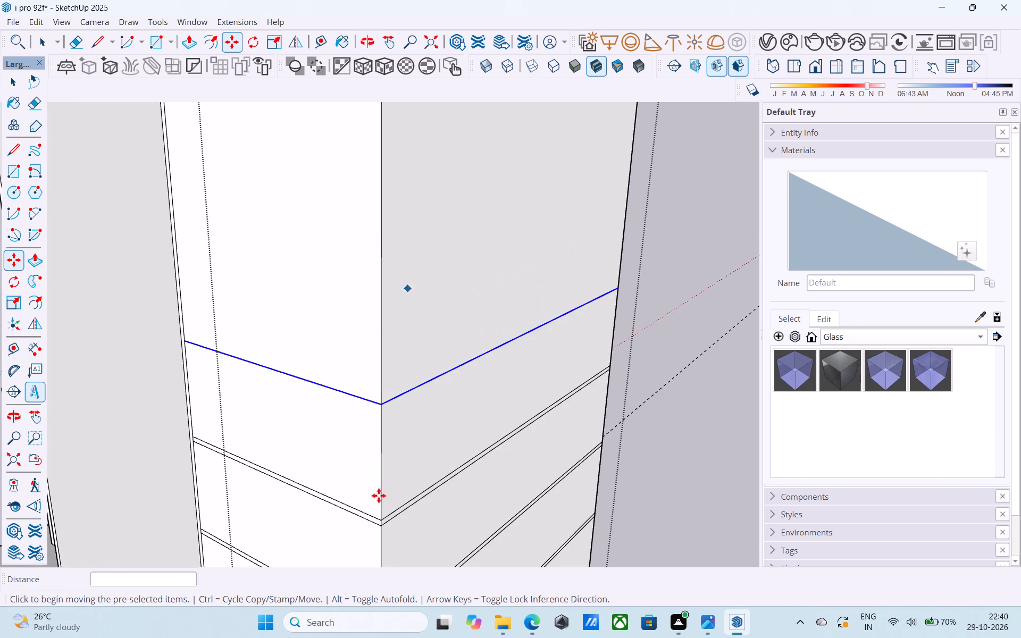
scroll(384, 410, up, 3)
click(379, 402)
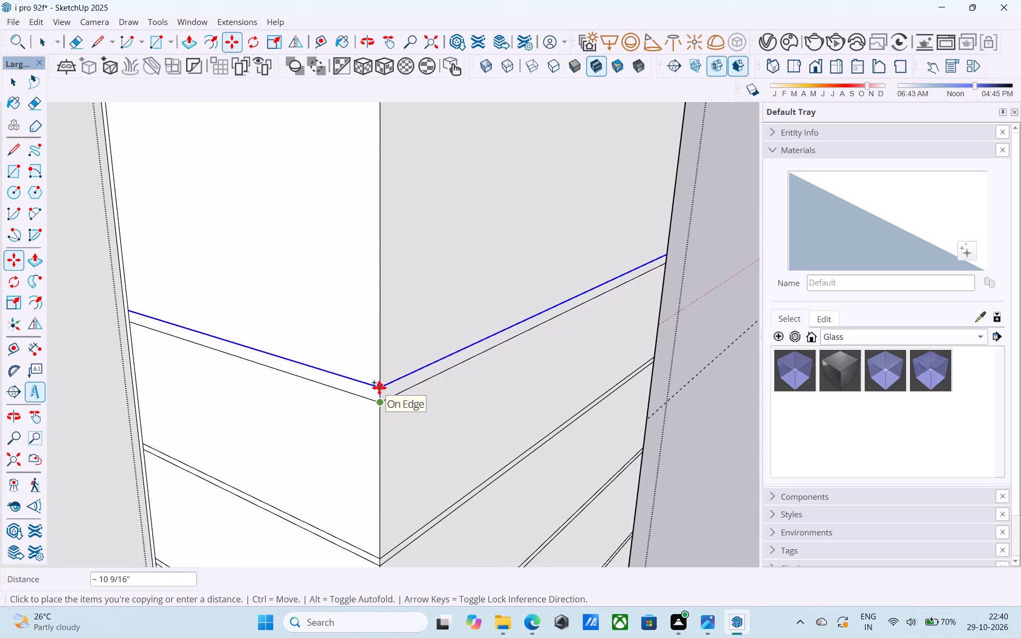
key(6)
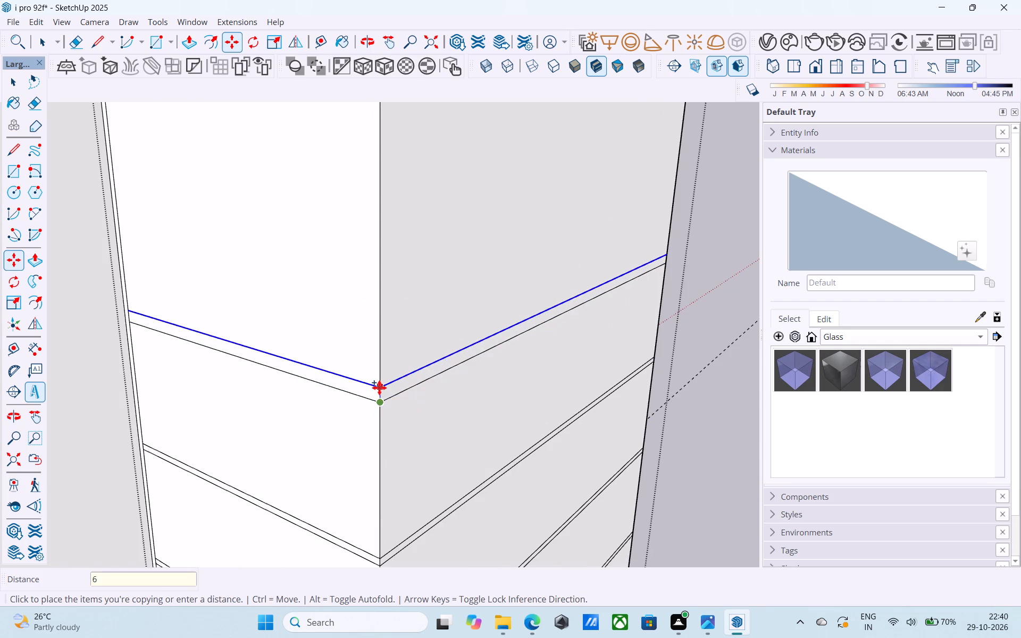
key(shift+quotedbl)
key(Return)
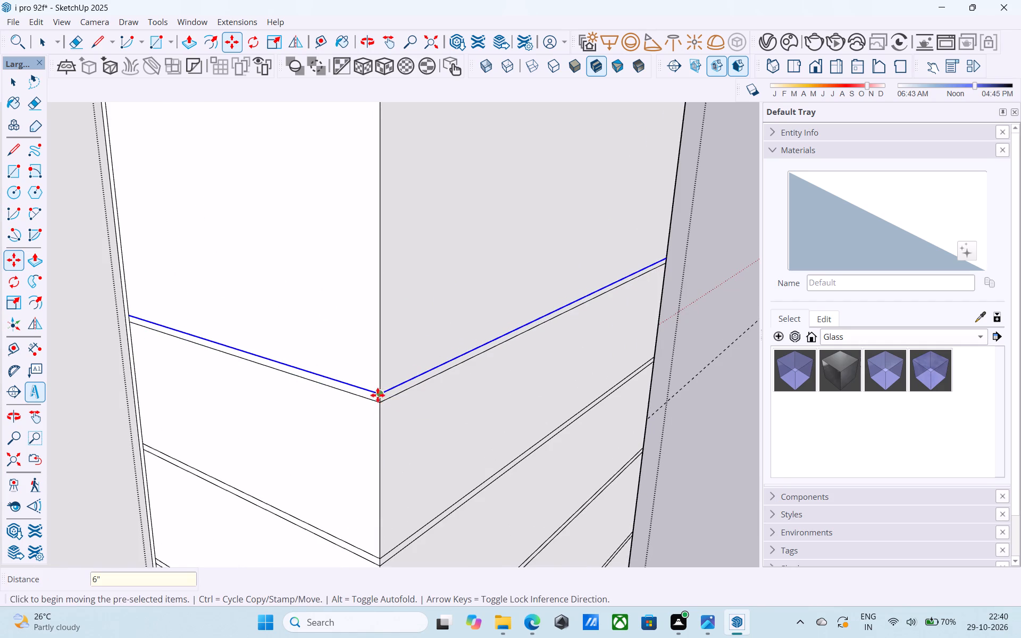
Copy the fourth floor band's upper lines on the tall tower up 10' for the fifth storey.
click(382, 395)
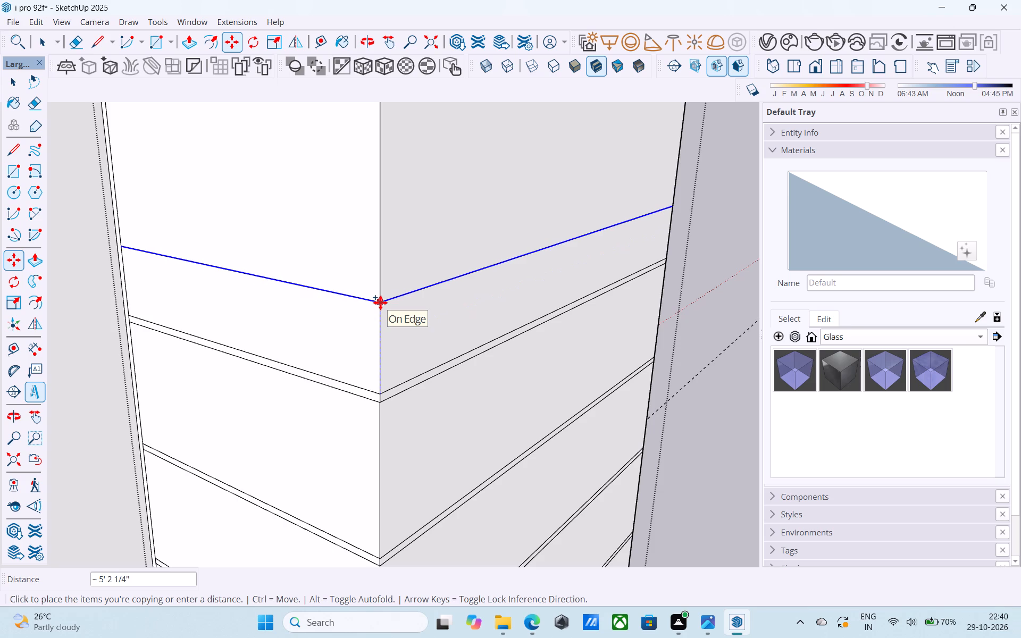
text(10')
key(Return)
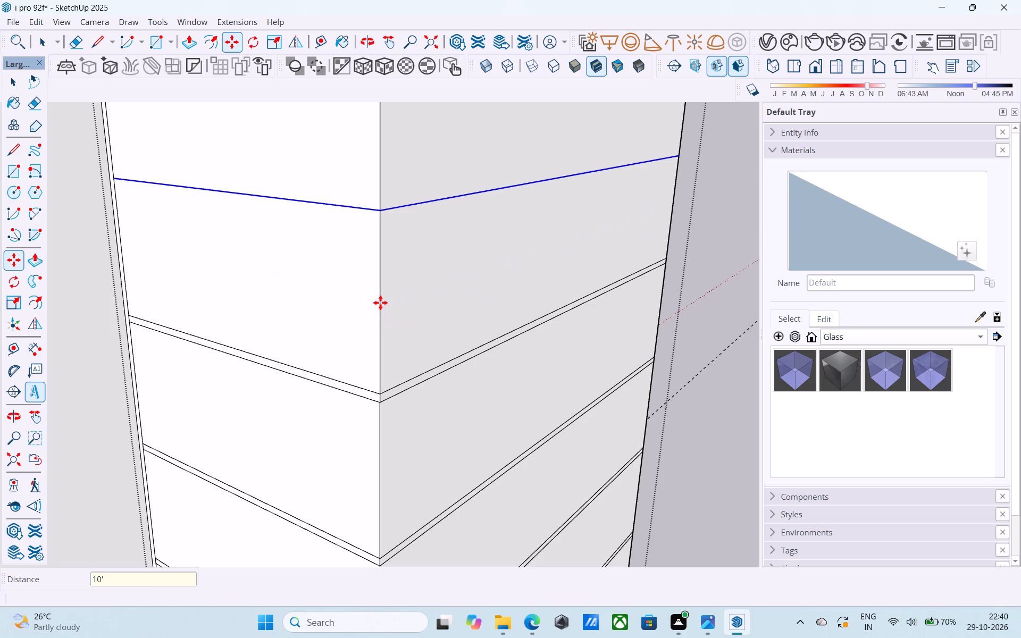
Copy the tall tower's fifth-storey lines up 6" to form the fifth floor band.
scroll(341, 323, down, 11)
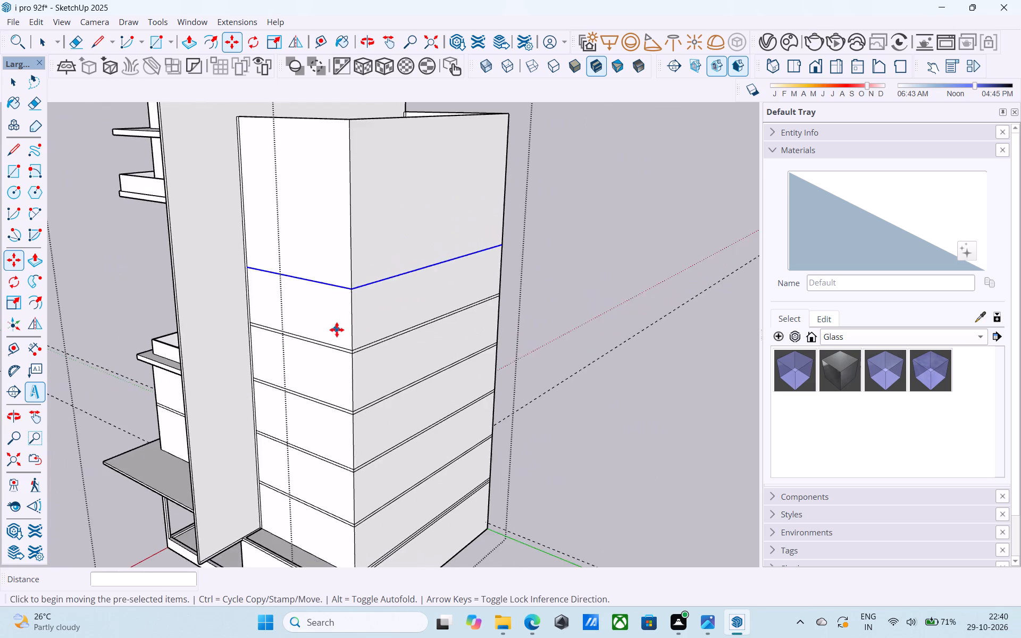
middle_drag(337, 330, 338, 301)
middle_drag(367, 243, 355, 323)
scroll(353, 320, up, 4)
click(339, 320)
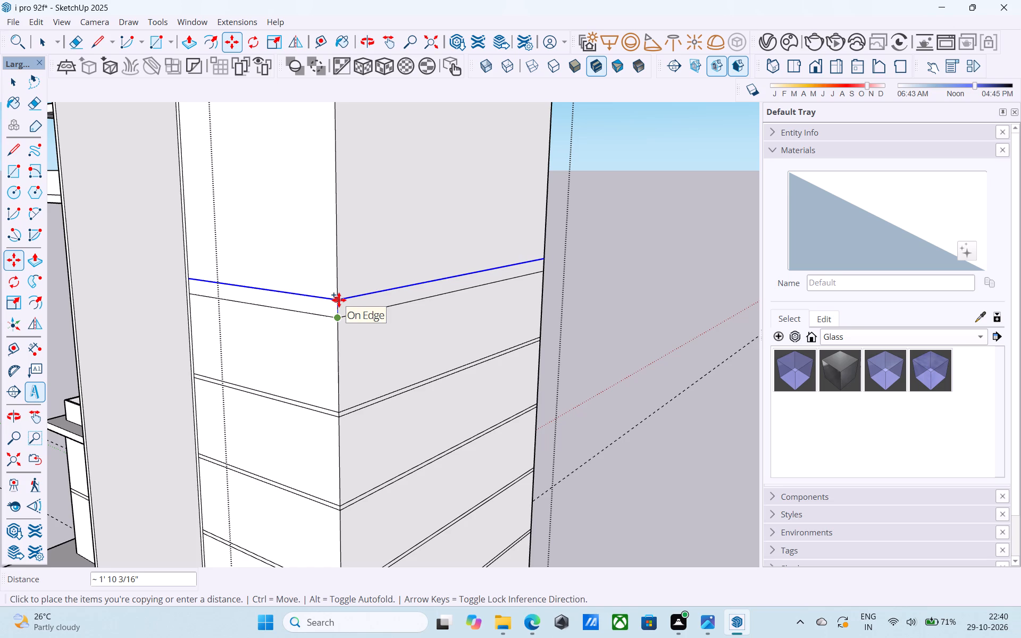
text(6")
key(Return)
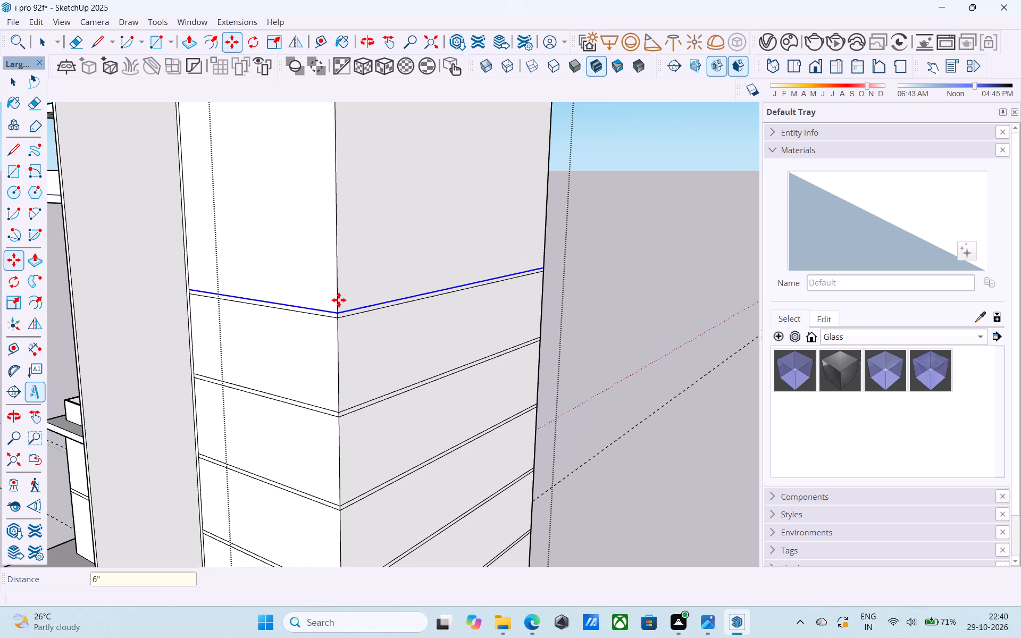
key(space)
Copy the fifth floor band's upper lines on the tall tower up 10' for the sixth storey.
scroll(339, 300, down, 4)
middle_drag(339, 300, 347, 368)
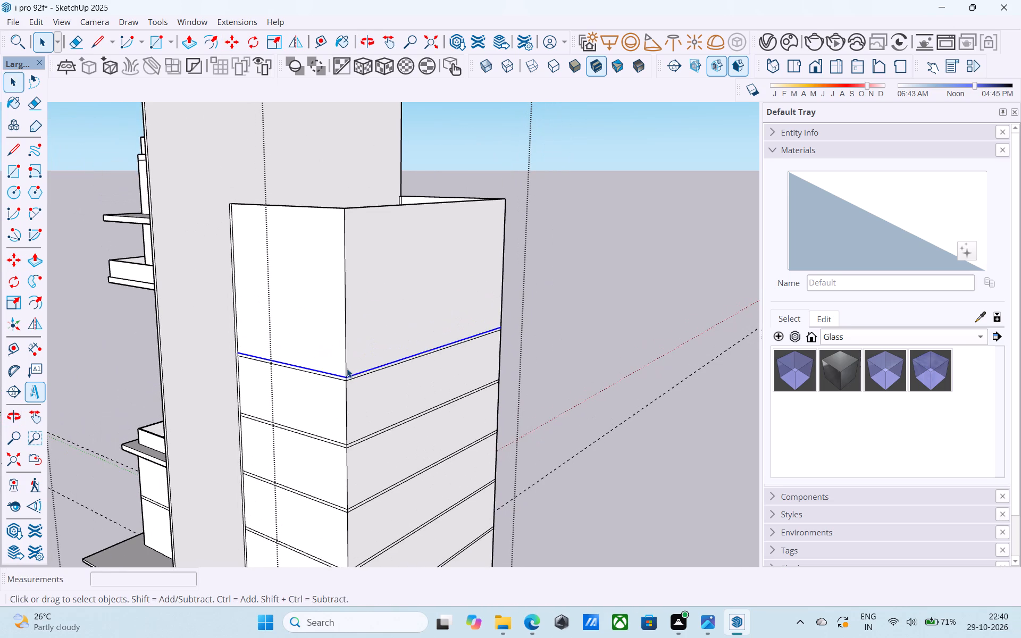
scroll(346, 369, up, 1)
scroll(346, 369, down, 1)
scroll(346, 369, up, 9)
key(m)
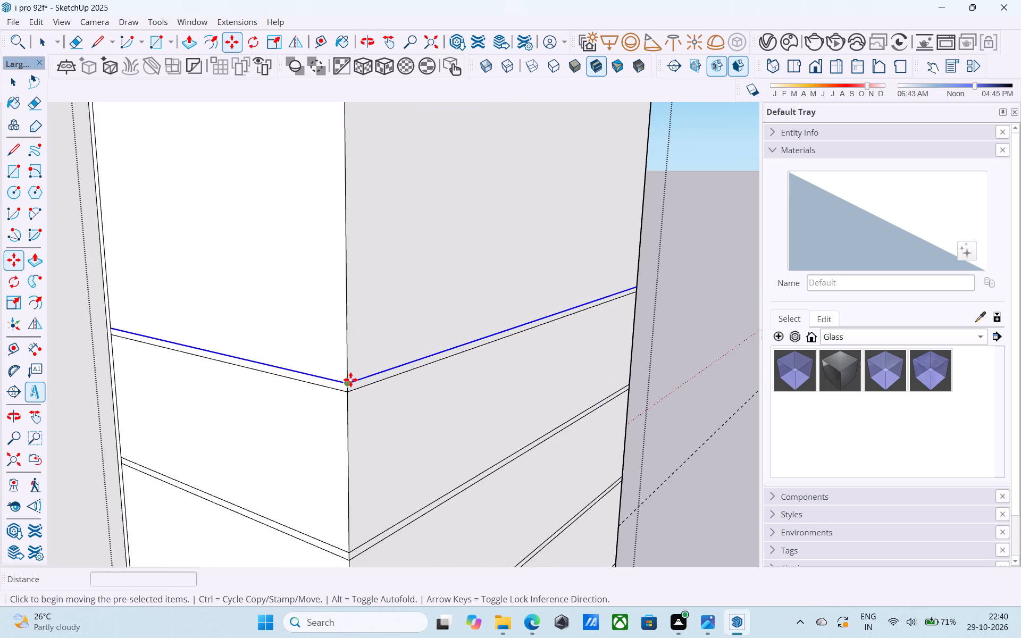
click(349, 382)
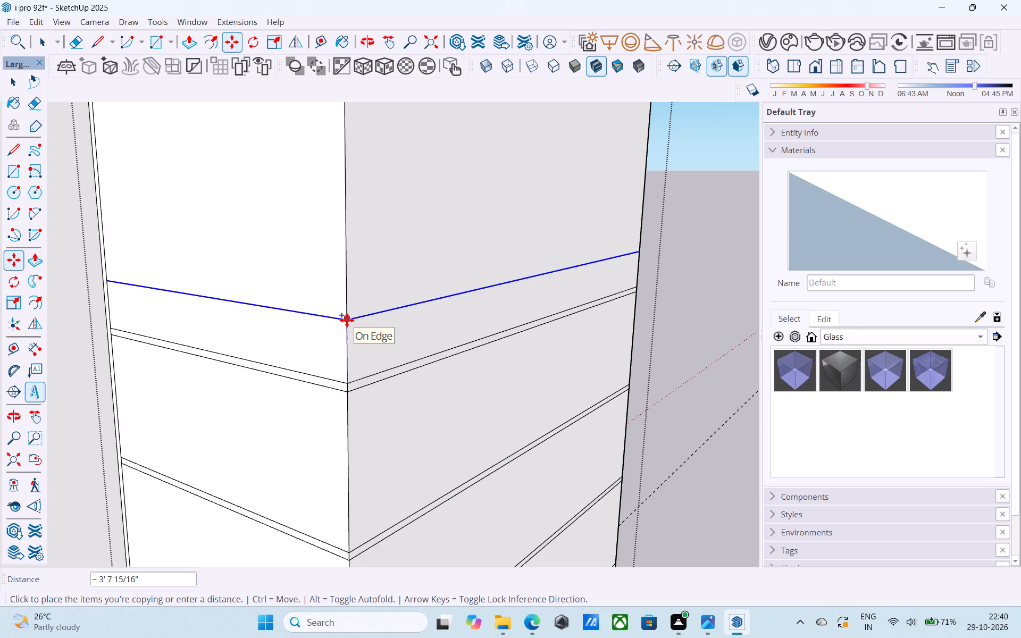
text(10')
key(Return)
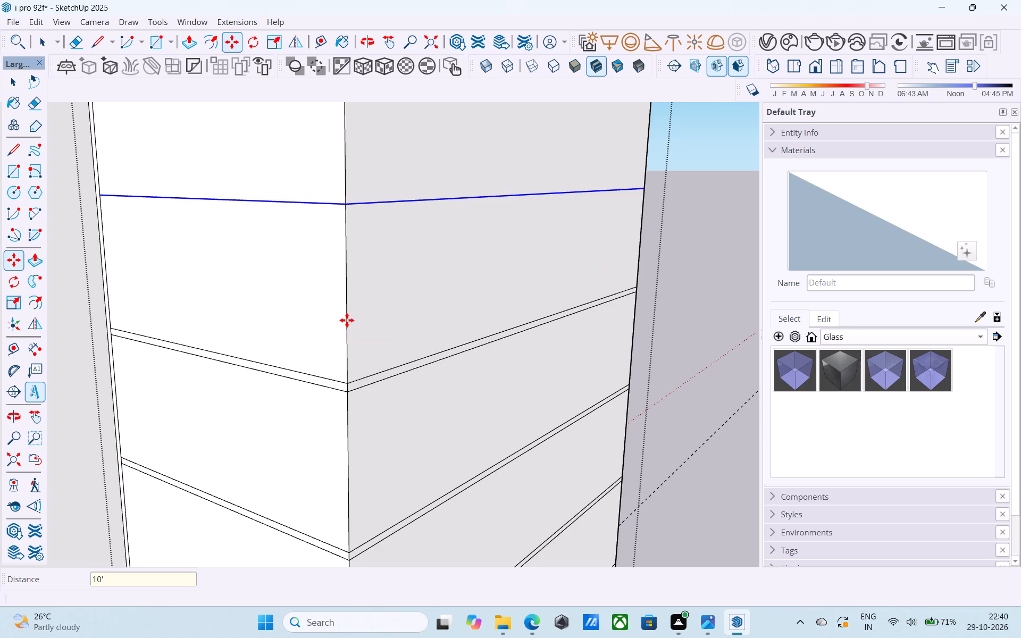
Copy the tall tower's sixth-storey lines up 6" to form the sixth floor band.
scroll(346, 323, down, 5)
shift+middle_drag(346, 322, 341, 463)
scroll(349, 405, up, 4)
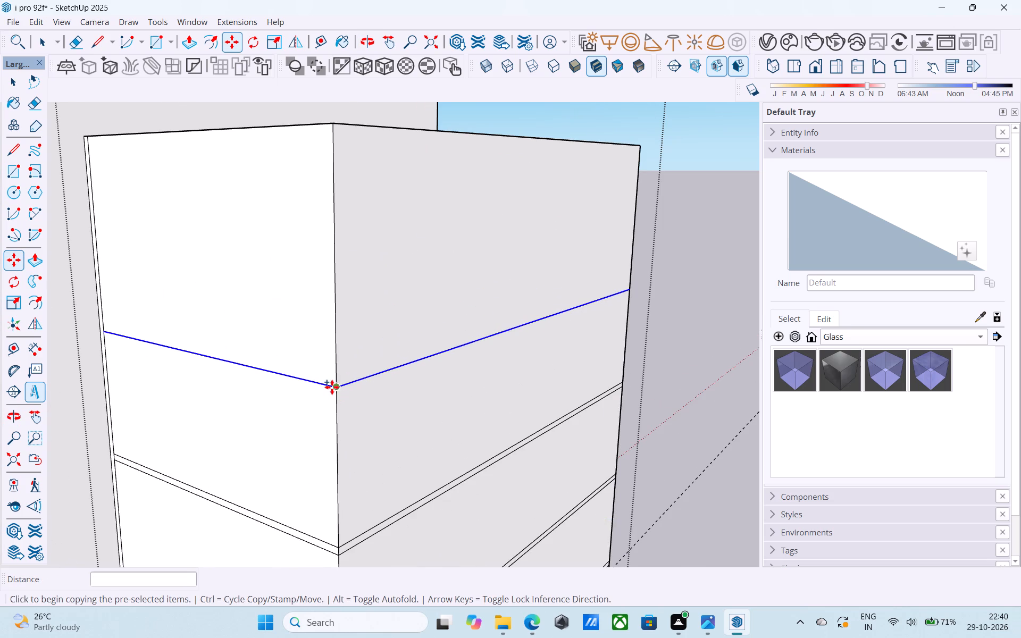
click(338, 389)
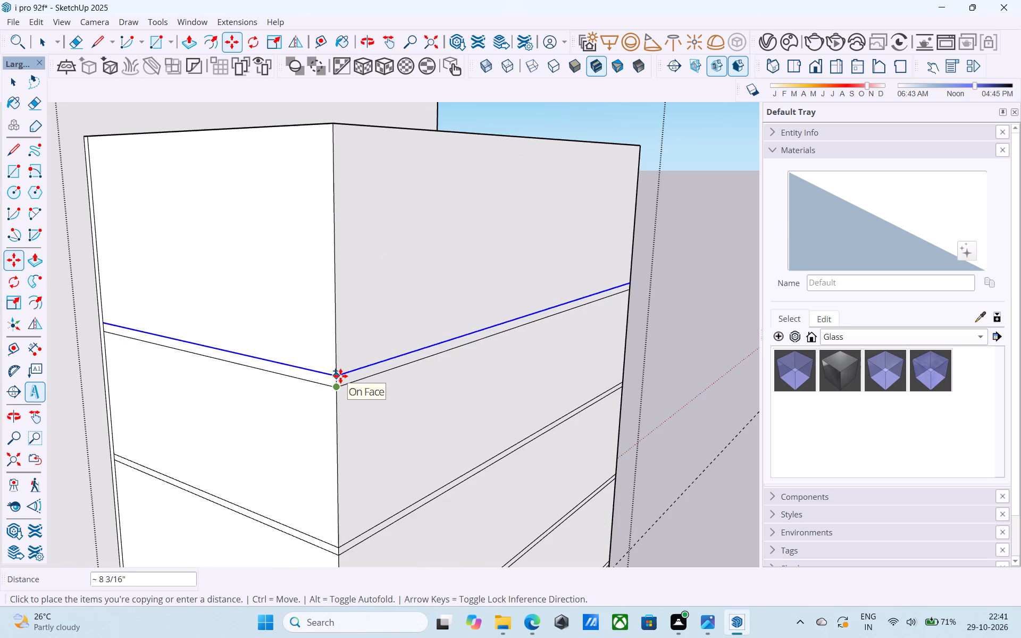
text(6")
key(Return)
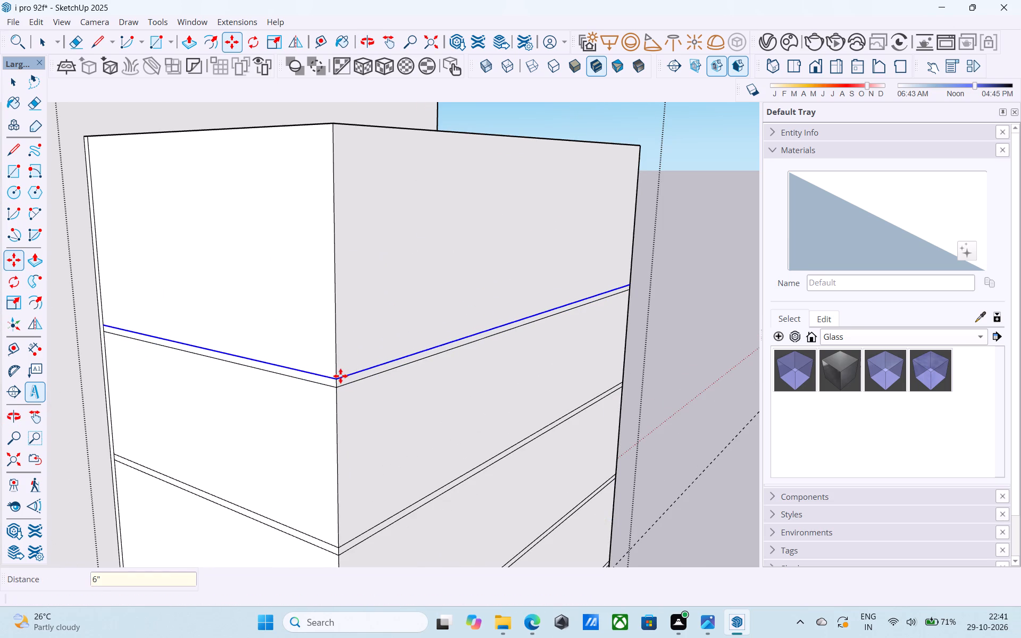
Measure the remaining wall height from the sixth floor band to the top of the tall tower's corner.
scroll(315, 370, down, 4)
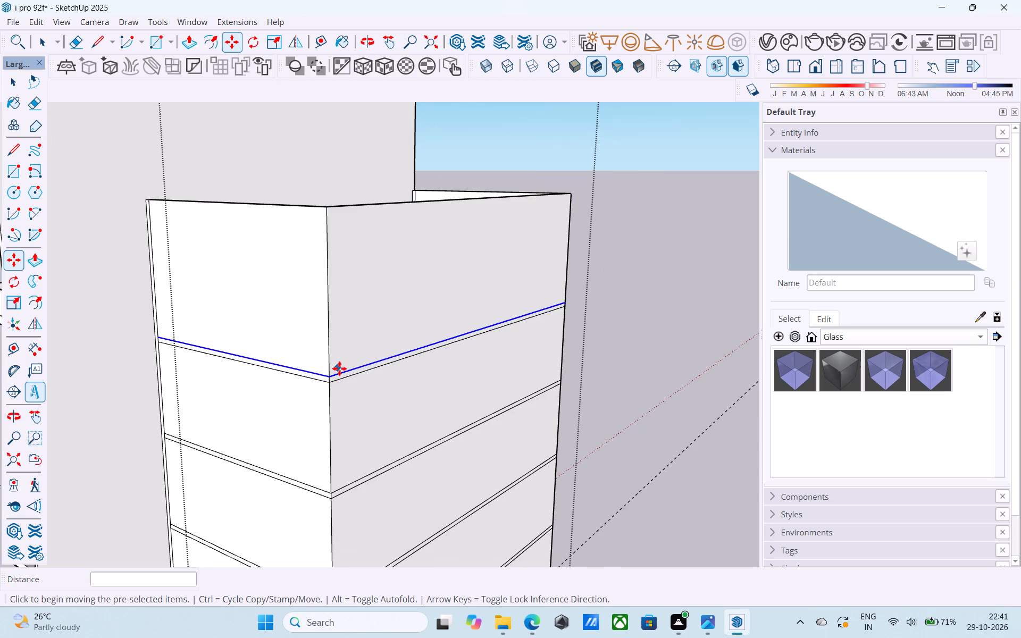
key(l)
click(328, 374)
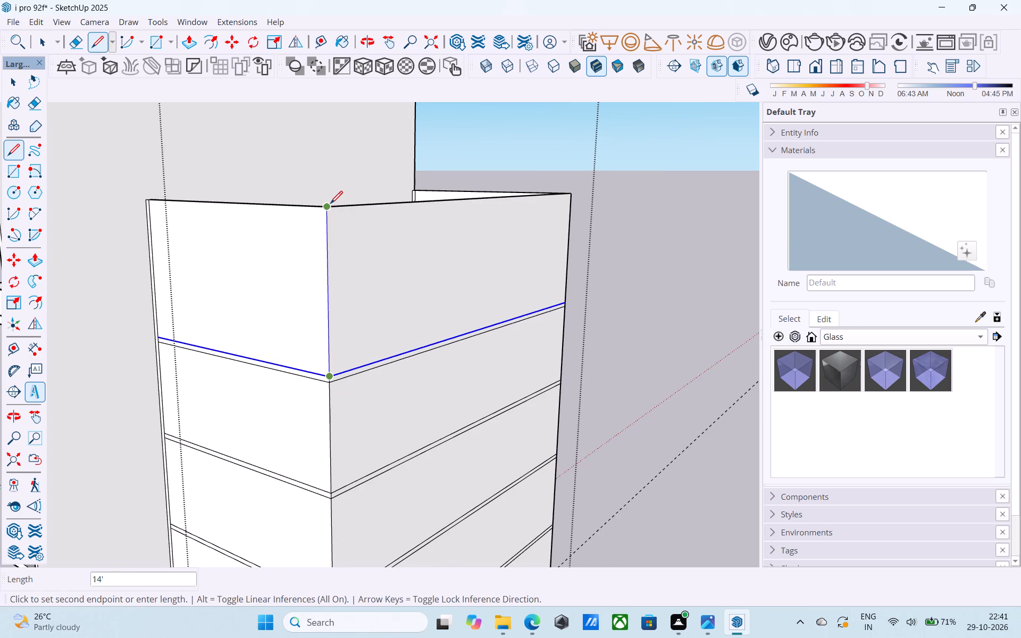
scroll(330, 203, down, 11)
middle_drag(327, 203, 340, 224)
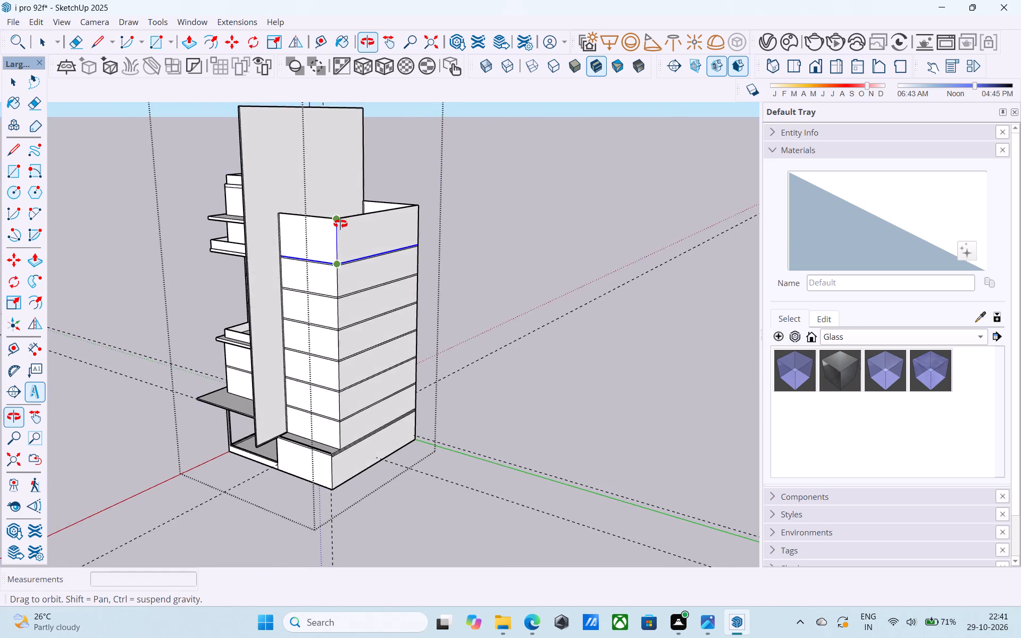
middle_drag(340, 224, 368, 204)
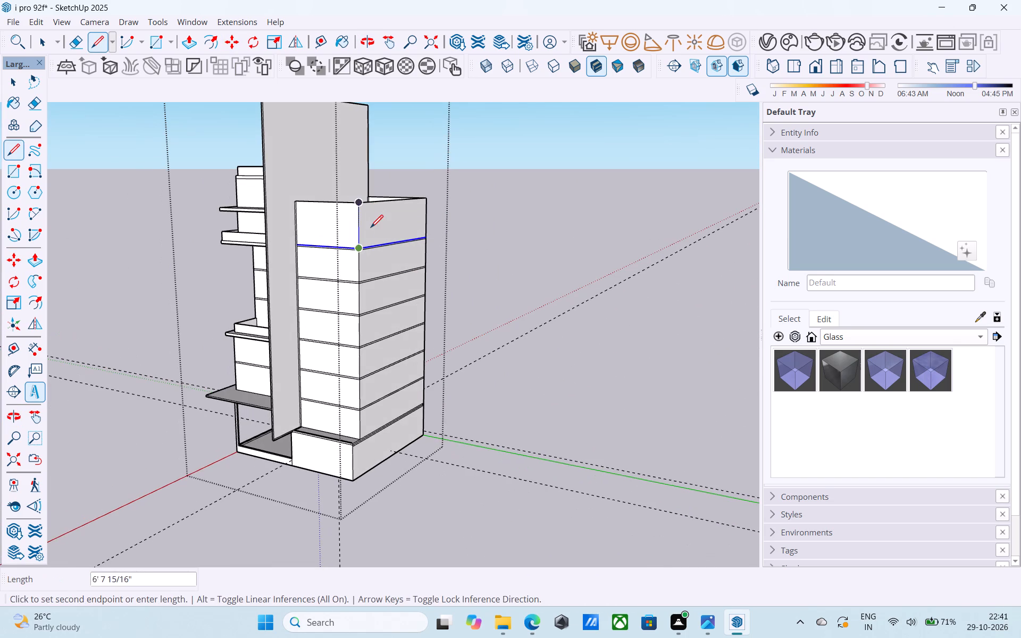
scroll(371, 230, up, 6)
key(space)
Copy the sixth floor band's upper lines on the tall tower up 10' for the seventh storey.
scroll(359, 240, up, 7)
key(m)
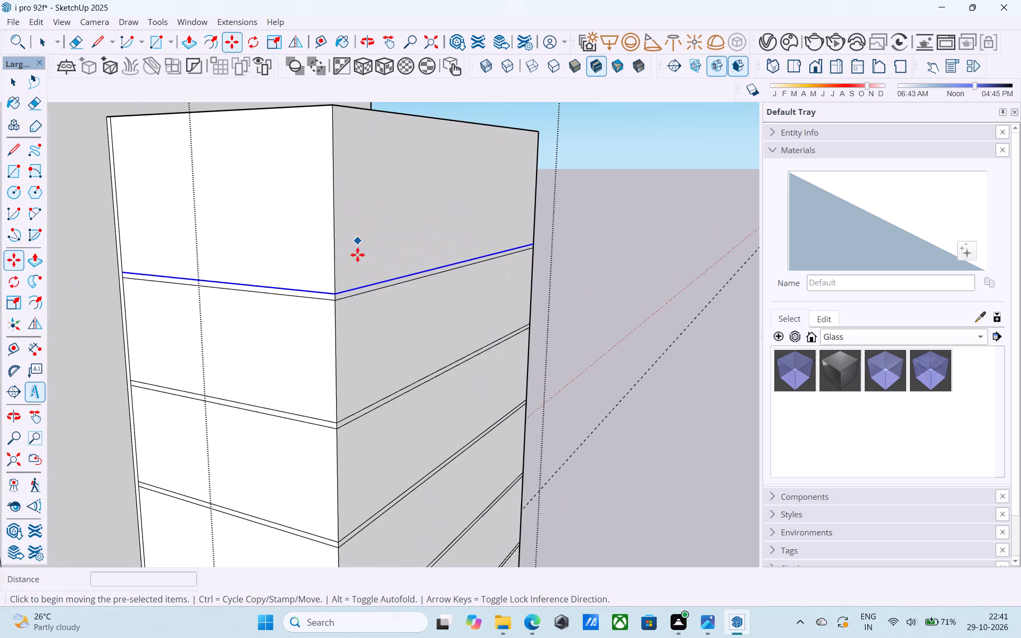
scroll(349, 283, up, 4)
click(328, 298)
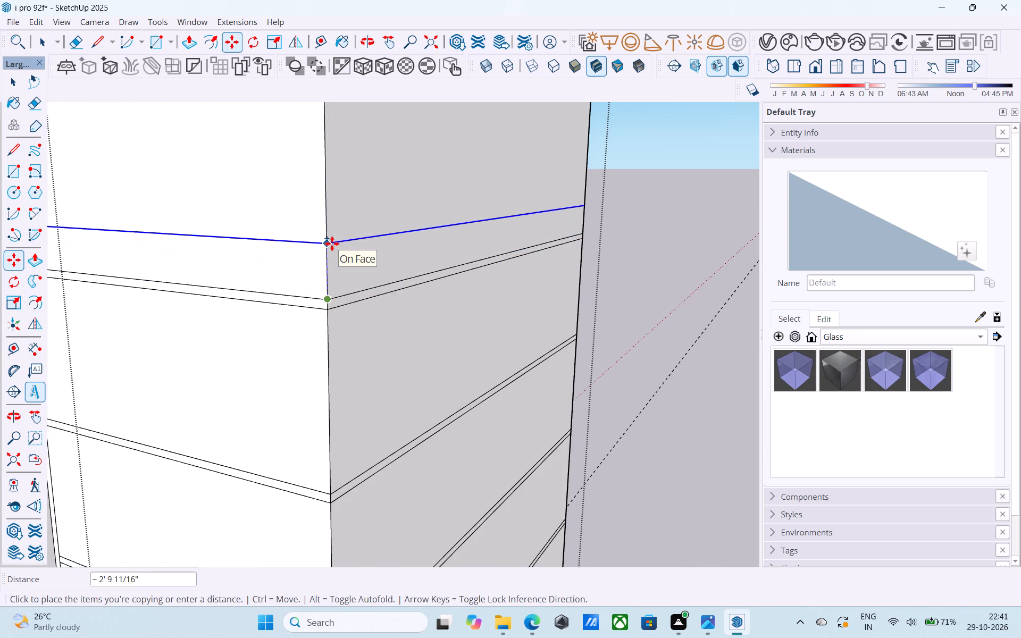
text(10')
key(Return)
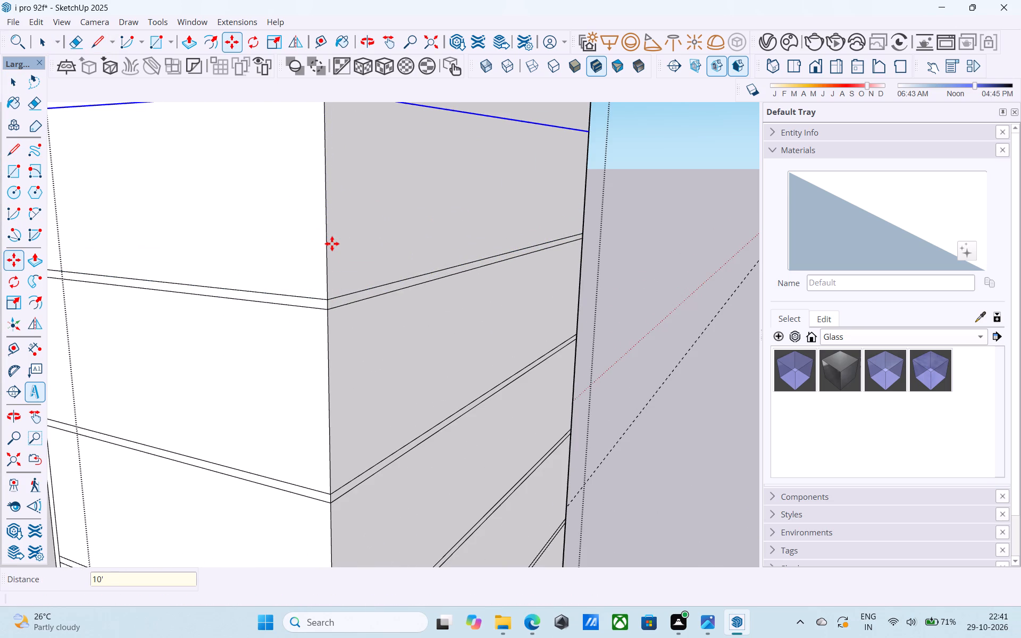
Copy the tall tower's seventh-storey lines up 6" to form the seventh floor band.
scroll(332, 244, down, 10)
scroll(330, 141, up, 11)
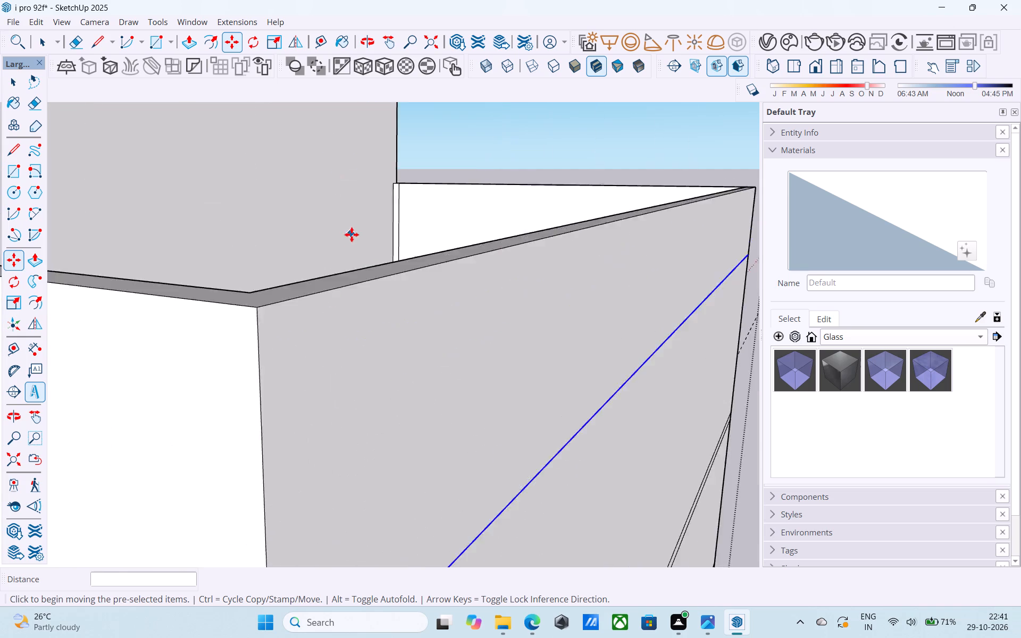
scroll(353, 251, down, 7)
scroll(336, 312, up, 6)
click(347, 326)
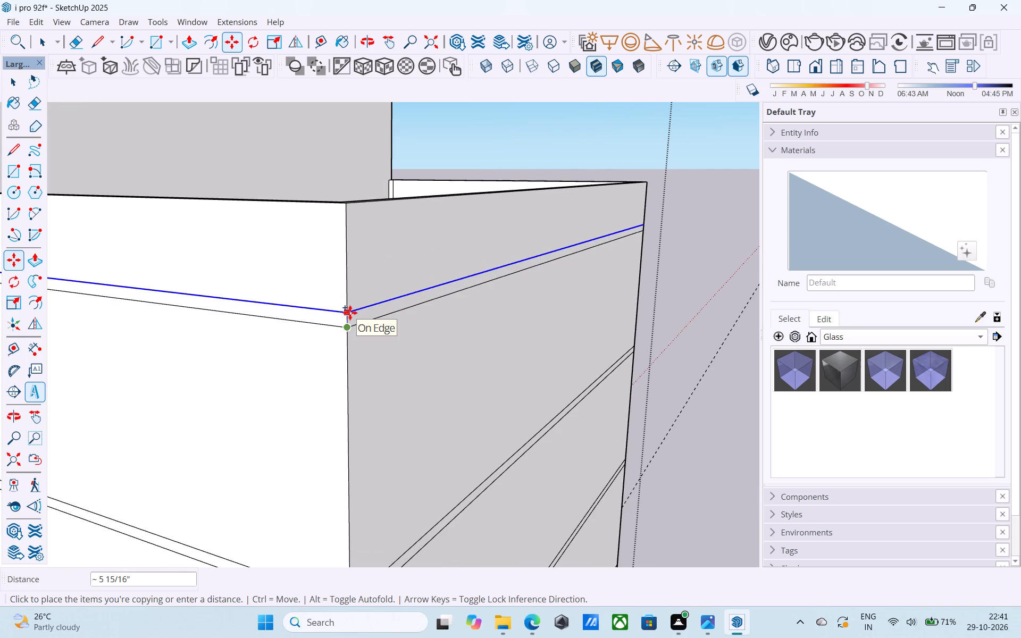
text(6")
key(Return)
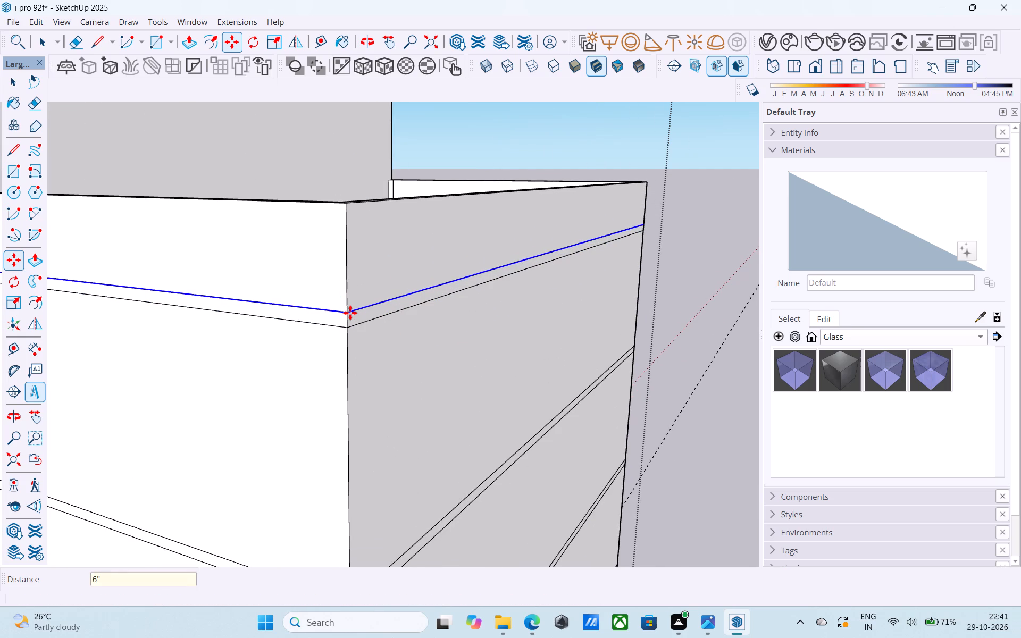
scroll(350, 313, up, 1)
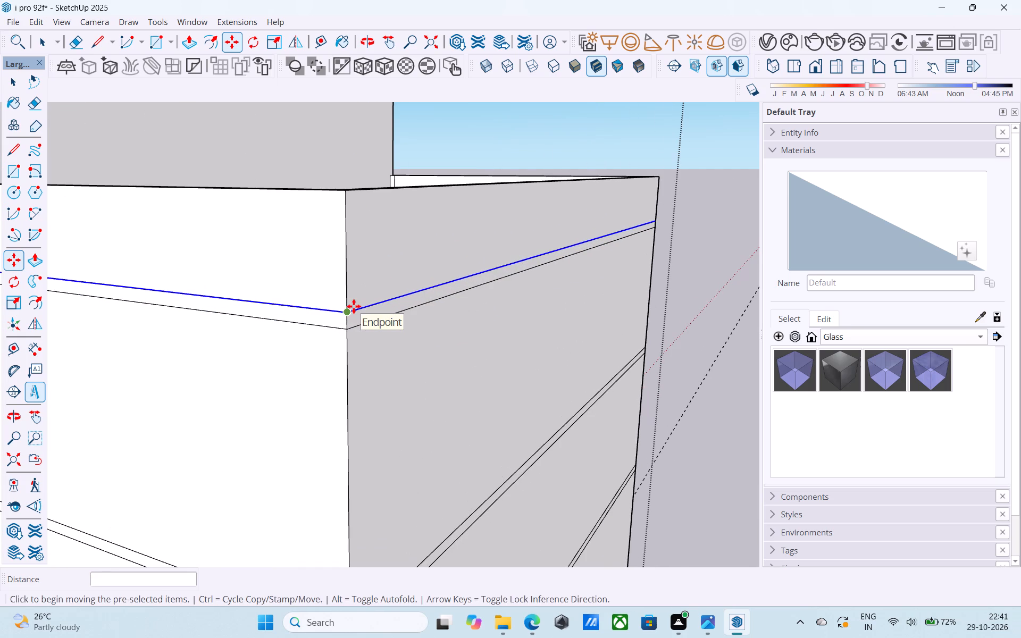
key(space)
Examine the floor bands on the tall tower and the whole building from several sides.
scroll(354, 304, down, 4)
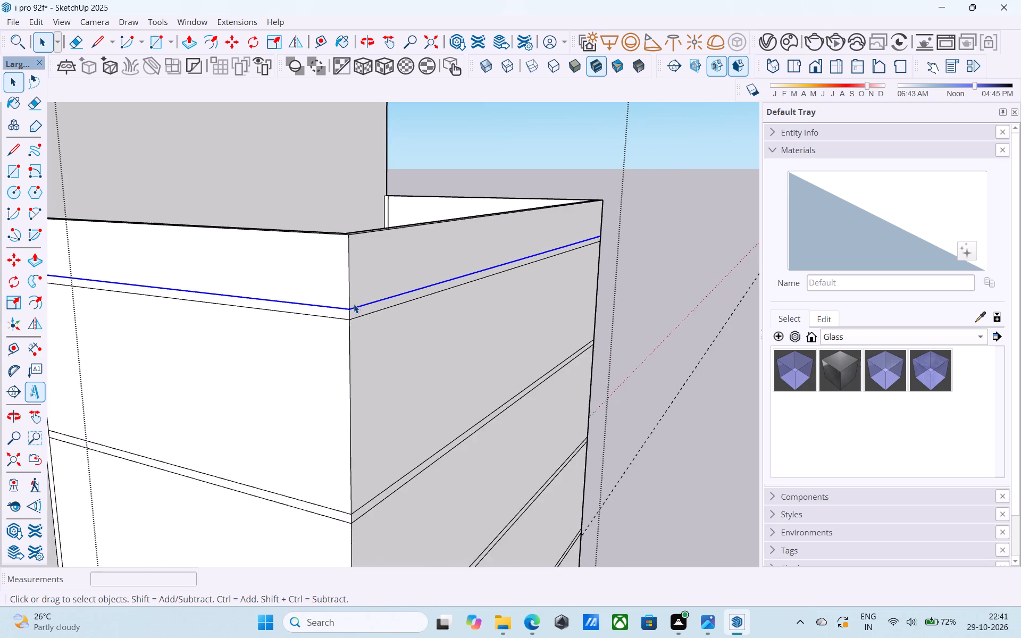
scroll(354, 304, down, 20)
middle_drag(369, 304, 69, 356)
middle_drag(414, 306, 375, 307)
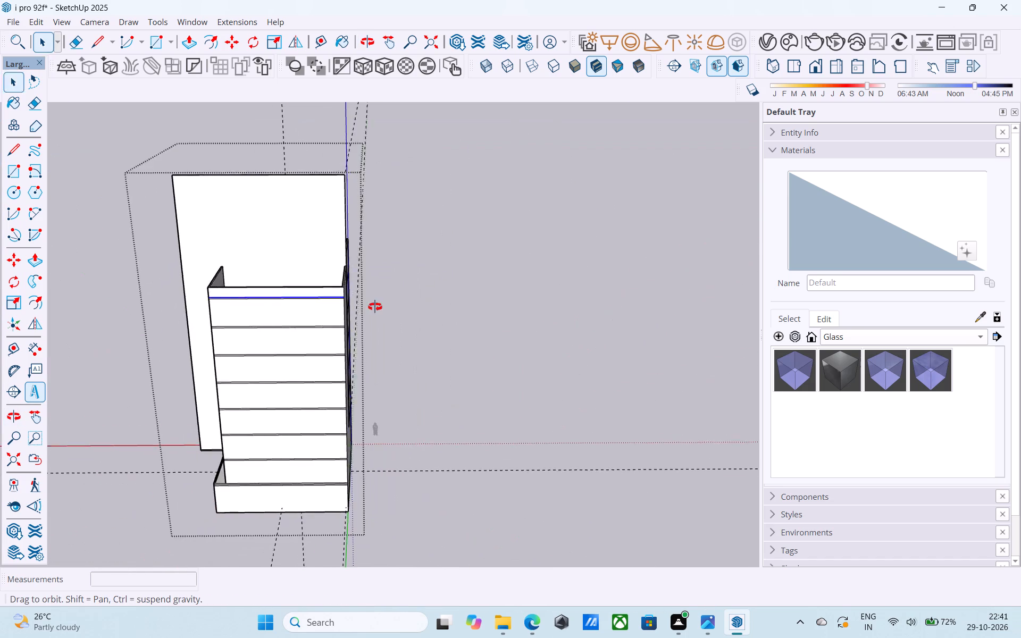
middle_drag(375, 307, 634, 300)
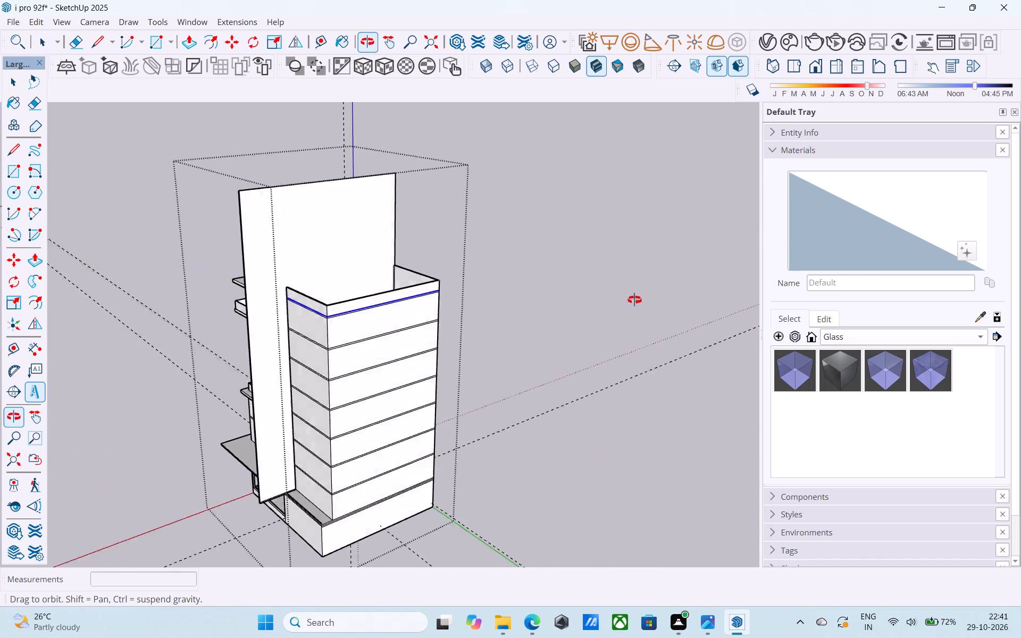
middle_drag(634, 300, 850, 278)
middle_drag(516, 369, 549, 356)
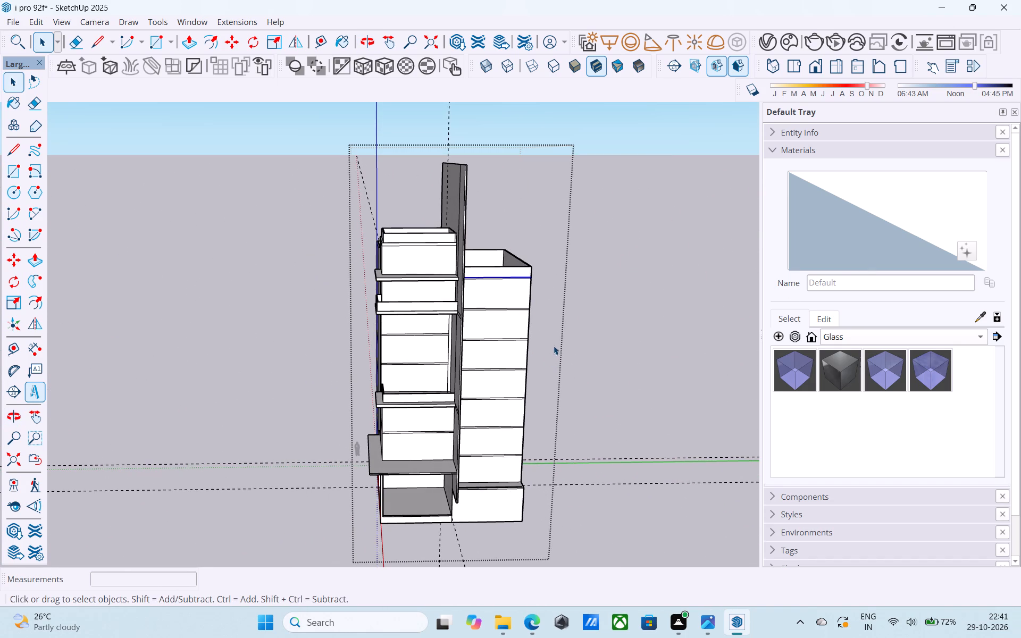
scroll(556, 347, down, 3)
middle_drag(554, 352, 451, 285)
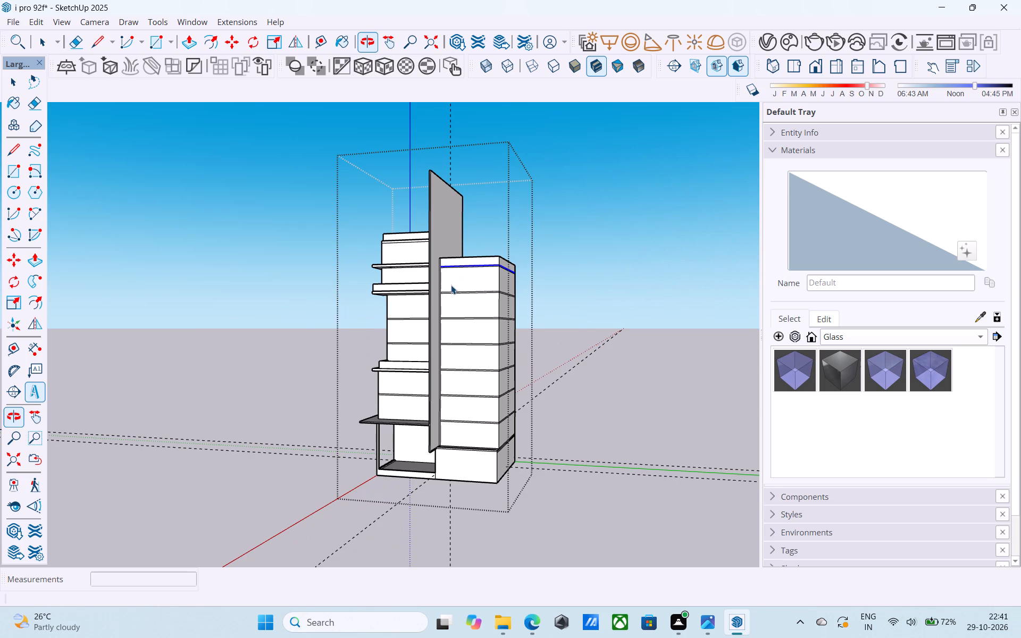
middle_drag(451, 285, 658, 315)
middle_drag(539, 388, 463, 343)
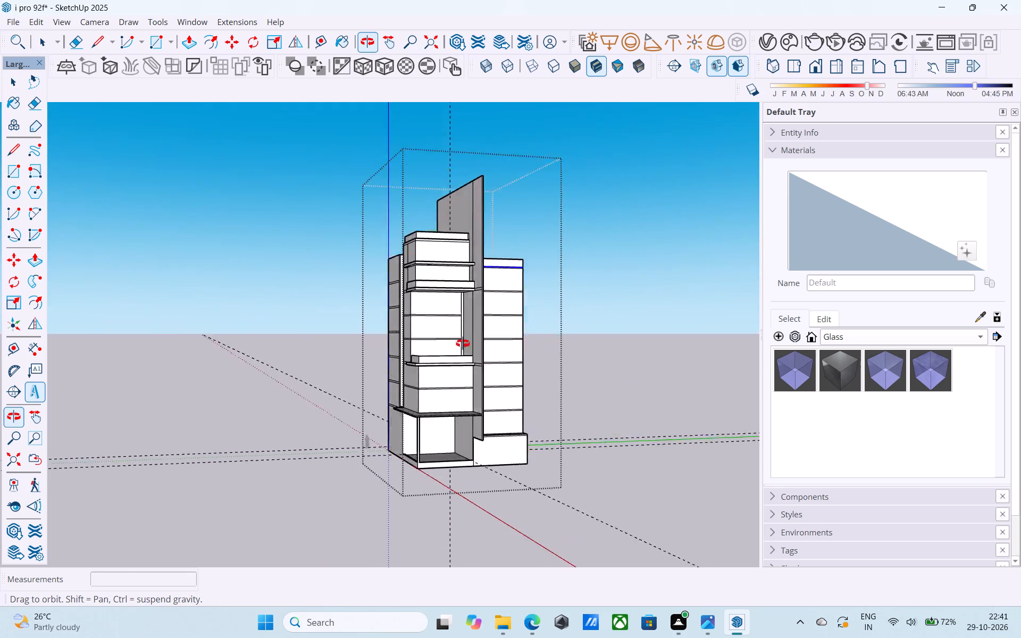
Examine the tall tower's walls, floor bands and open top from several sides.
middle_drag(463, 343, 364, 362)
scroll(406, 383, up, 5)
middle_drag(413, 380, 456, 388)
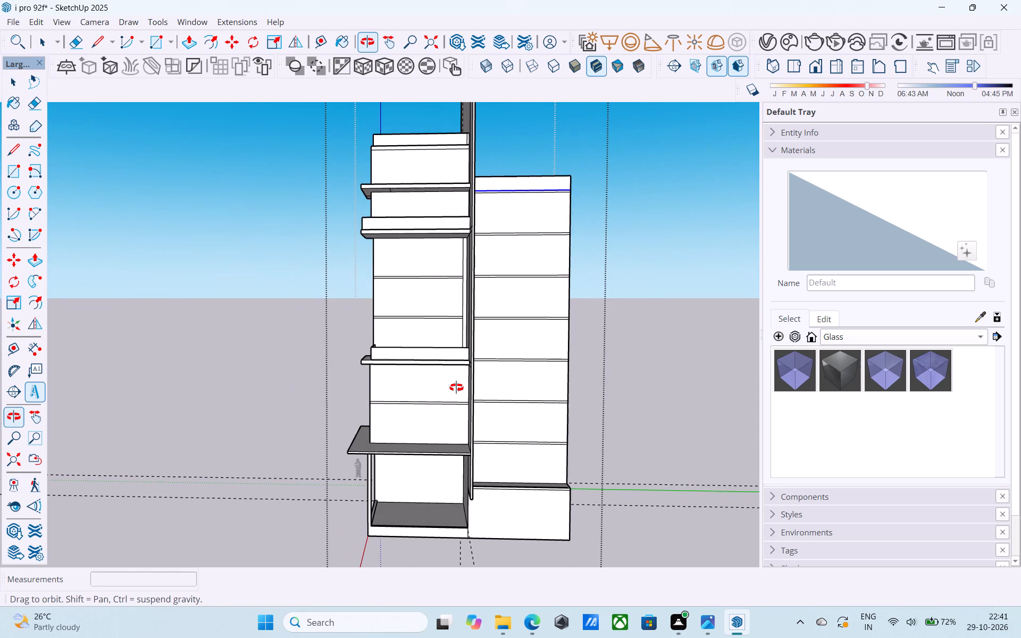
middle_drag(456, 388, 462, 418)
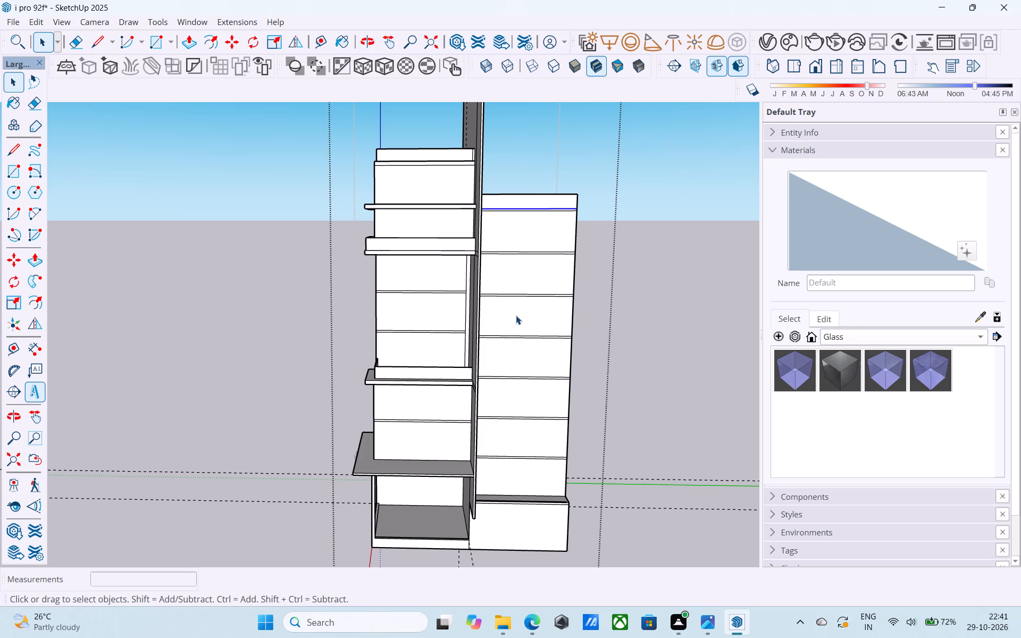
middle_drag(514, 249, 446, 357)
scroll(467, 288, up, 7)
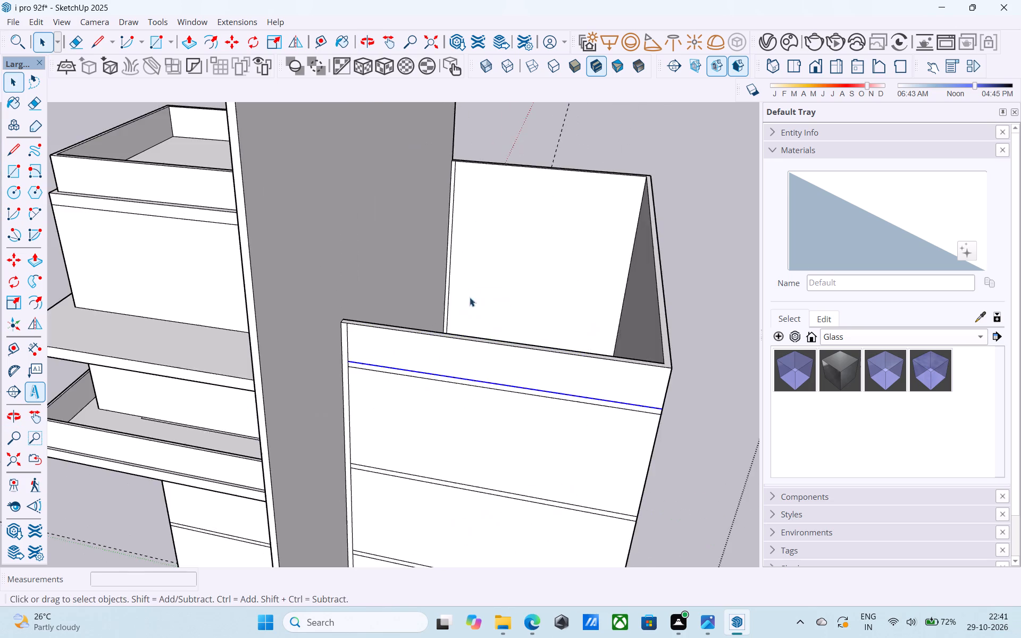
middle_drag(488, 332, 419, 337)
scroll(412, 343, up, 4)
scroll(417, 374, down, 5)
scroll(381, 405, up, 5)
scroll(408, 385, down, 5)
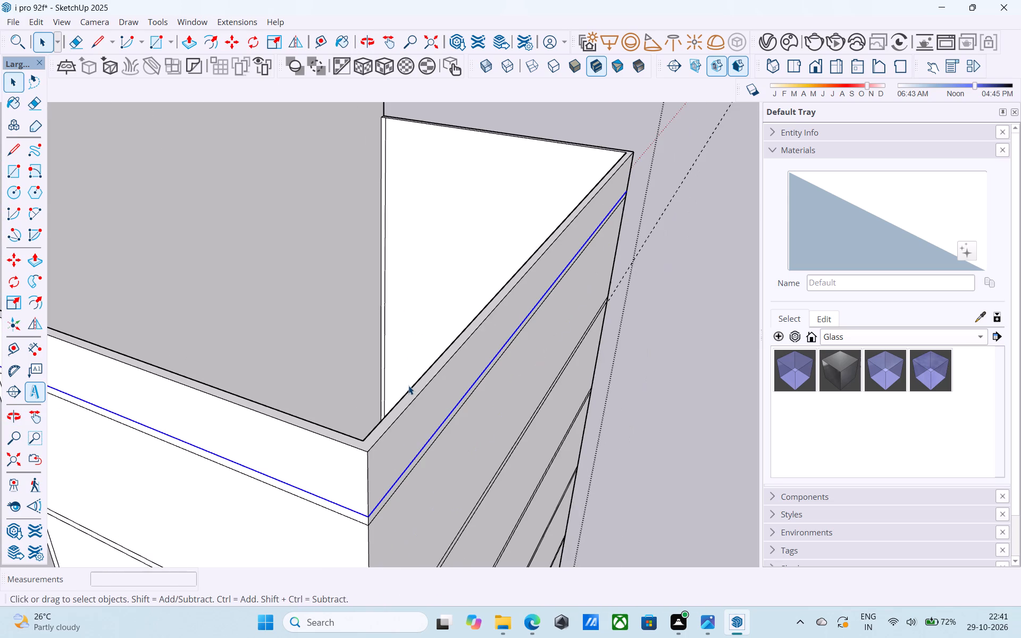
scroll(408, 385, down, 4)
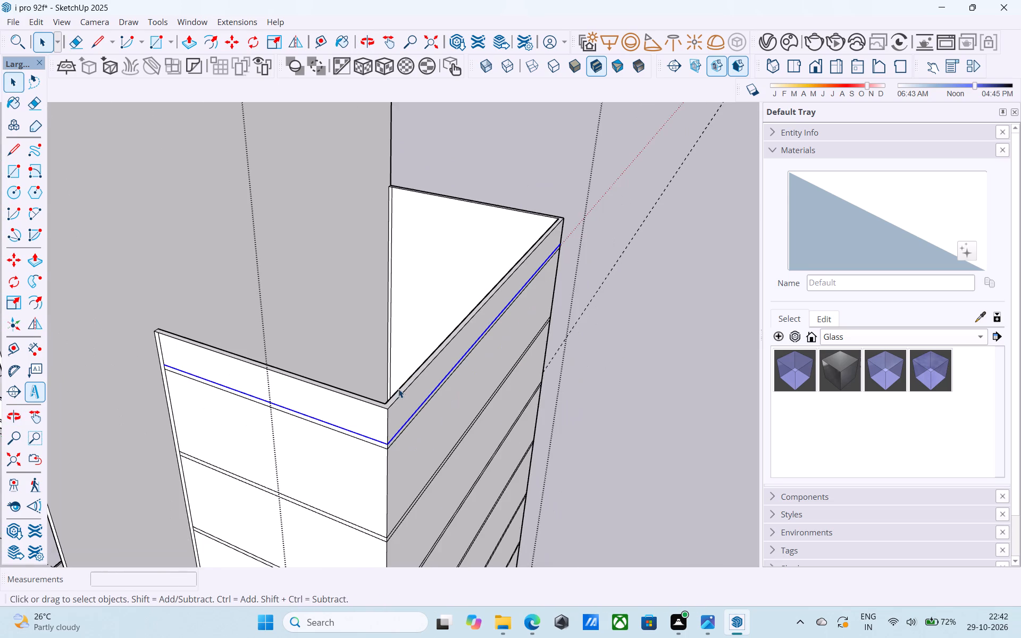
Push/Pull the tall tower's top wall rim up to the level of the upper floor band on the neighbouring block.
scroll(376, 419, up, 7)
click(387, 394)
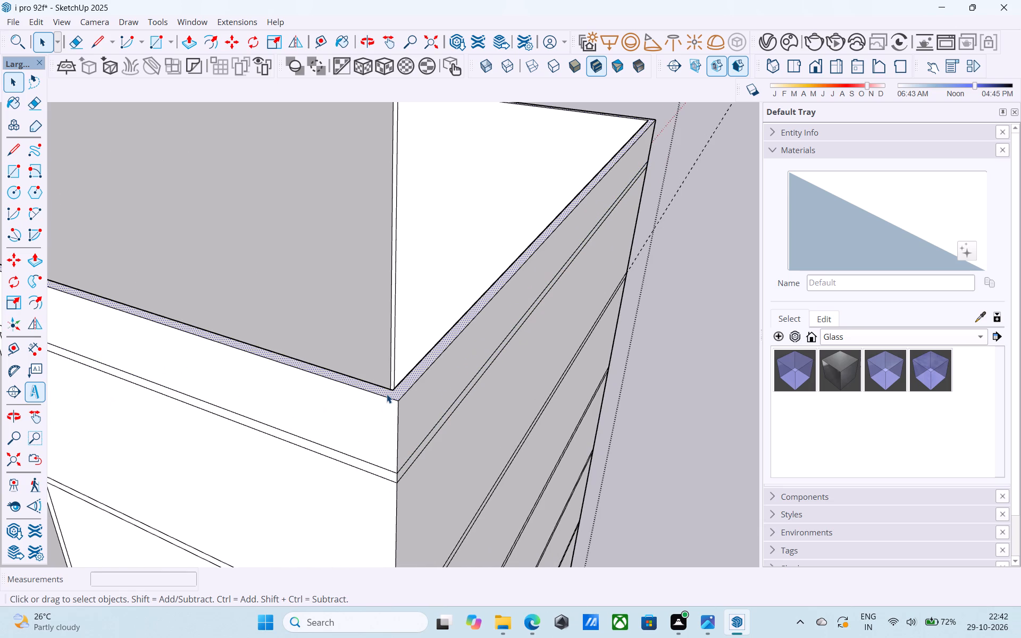
key(p)
click(387, 394)
scroll(390, 374, down, 10)
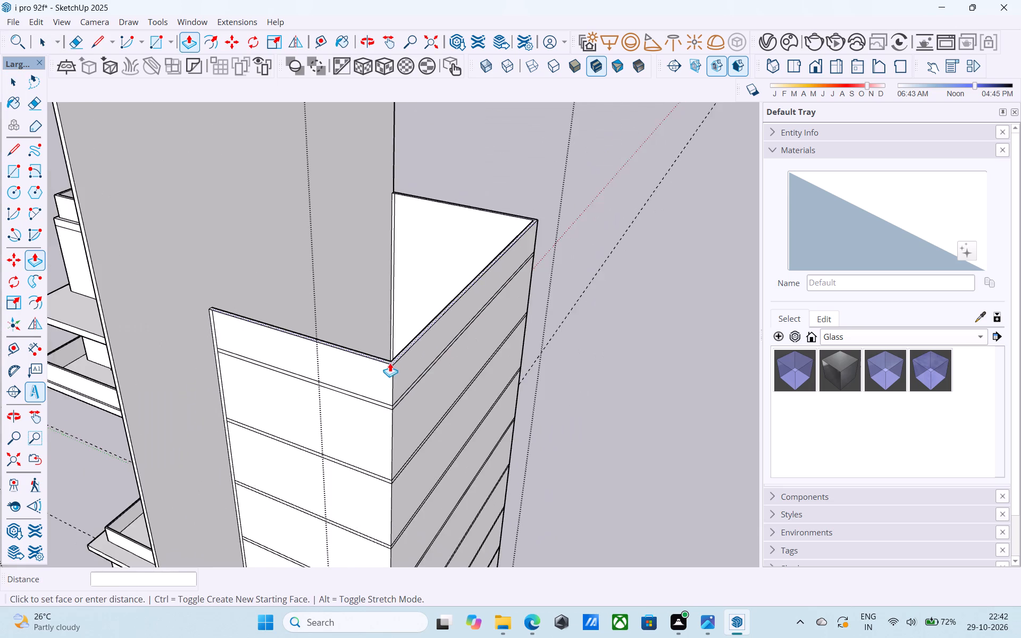
scroll(390, 363, down, 5)
shift+middle_drag(208, 307, 596, 321)
scroll(396, 325, up, 8)
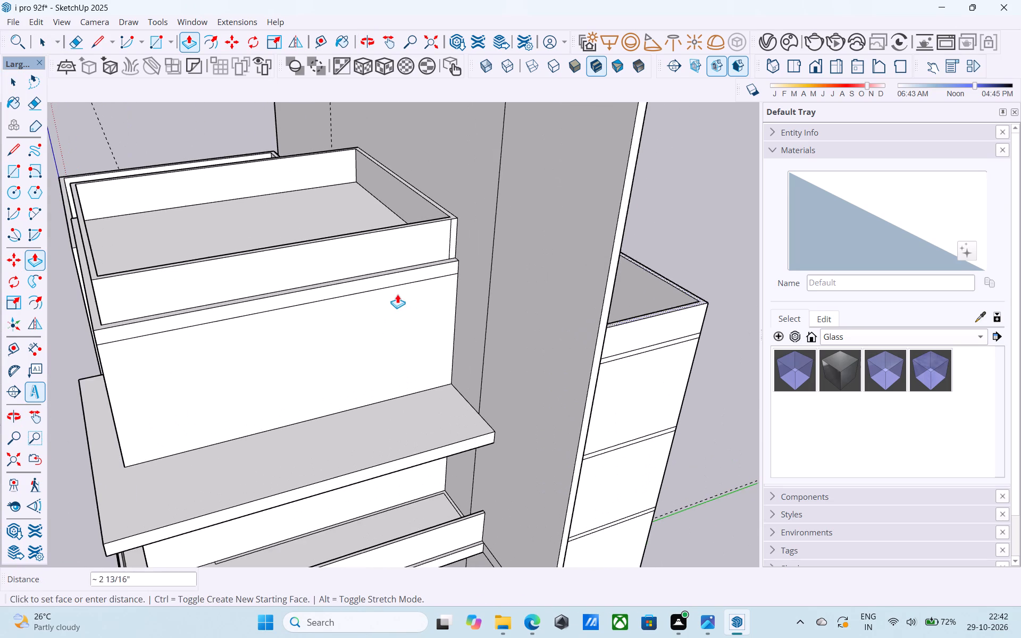
click(395, 280)
middle_drag(394, 280, 258, 232)
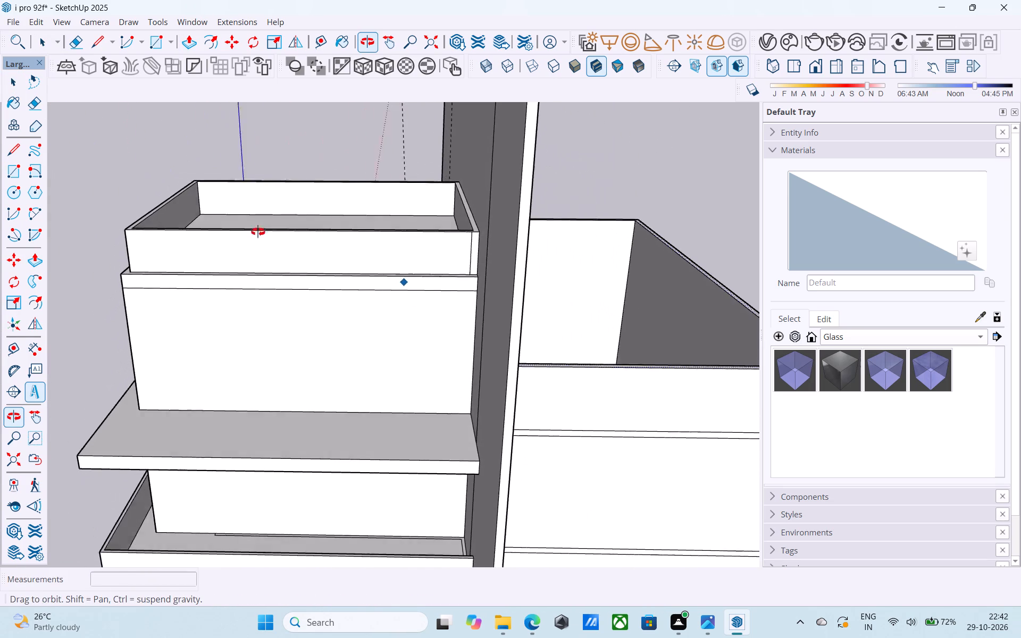
middle_drag(258, 232, 257, 232)
middle_drag(443, 341, 364, 324)
click(504, 380)
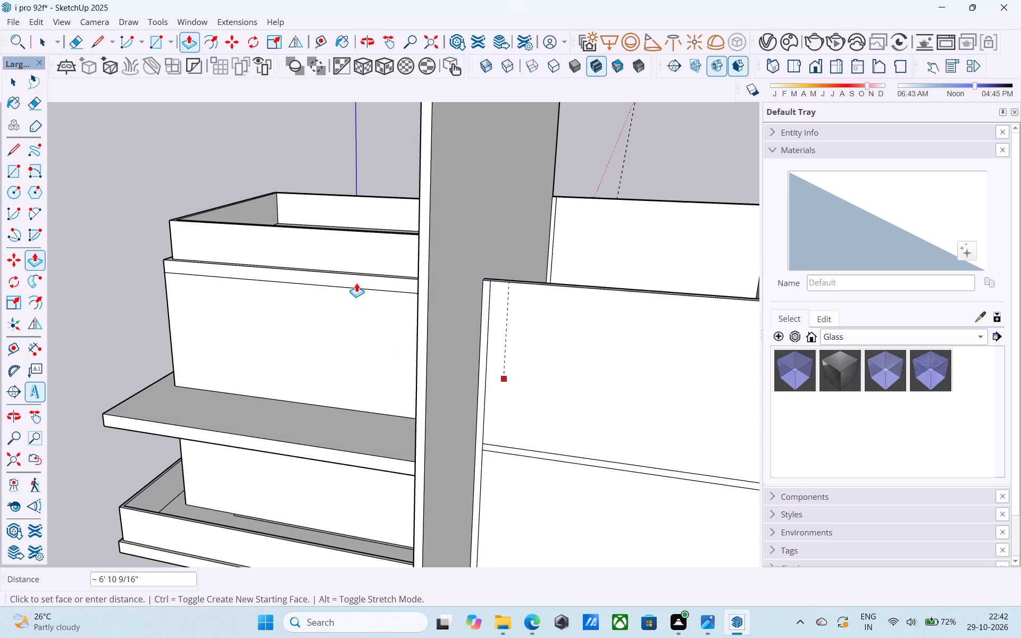
click(356, 283)
Push/Pull the tower's top rim again by about 5 3/8" to match the ledge edge below the neighbouring block's parapet.
middle_drag(356, 283, 349, 261)
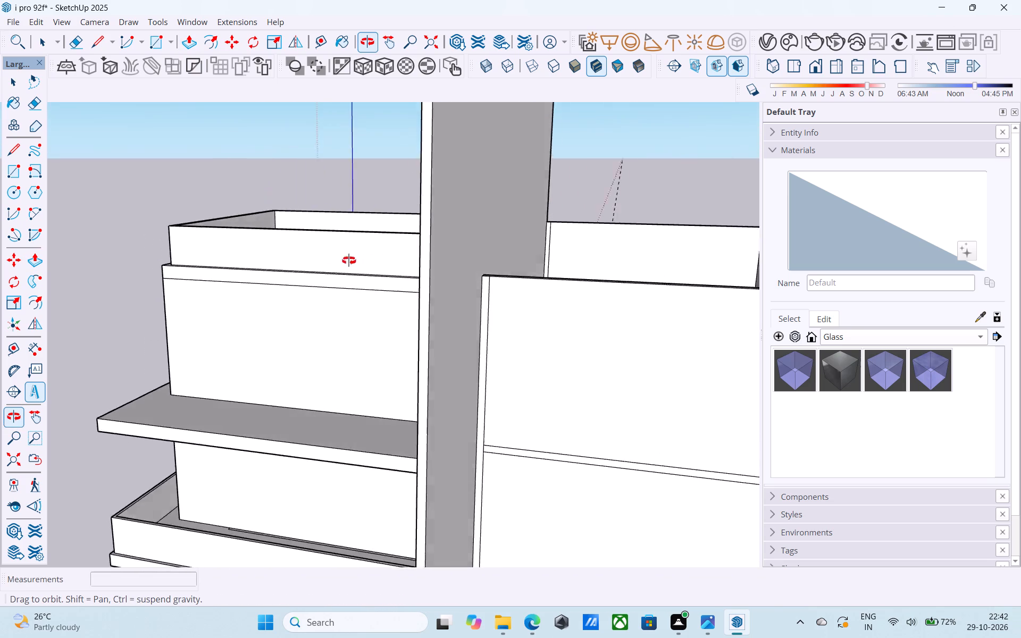
middle_drag(349, 261, 254, 347)
scroll(508, 335, up, 5)
click(500, 309)
scroll(523, 364, down, 3)
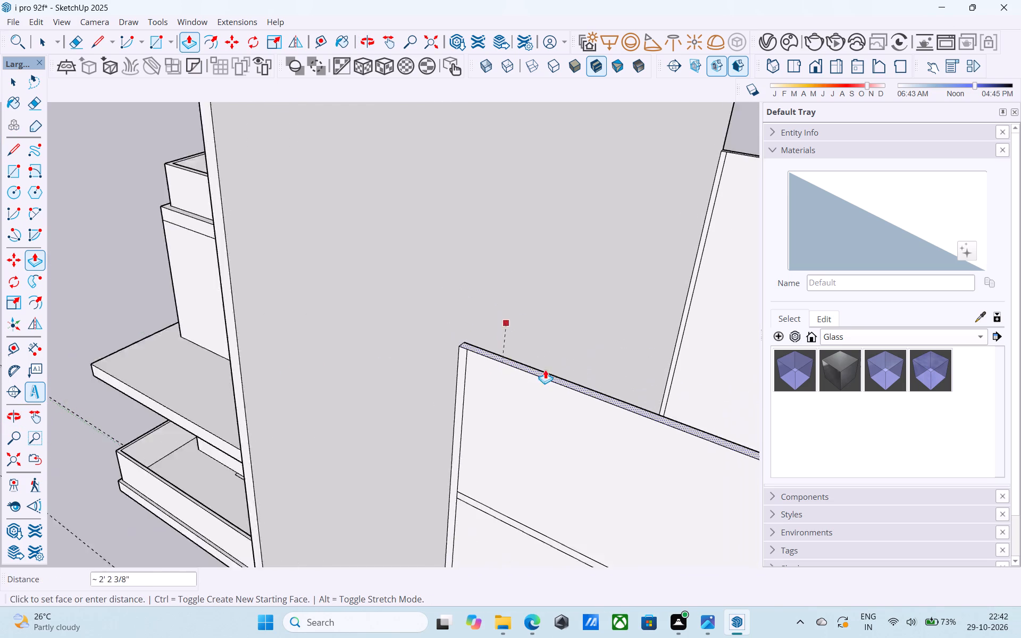
scroll(545, 370, down, 5)
middle_drag(266, 329, 640, 358)
scroll(409, 319, up, 8)
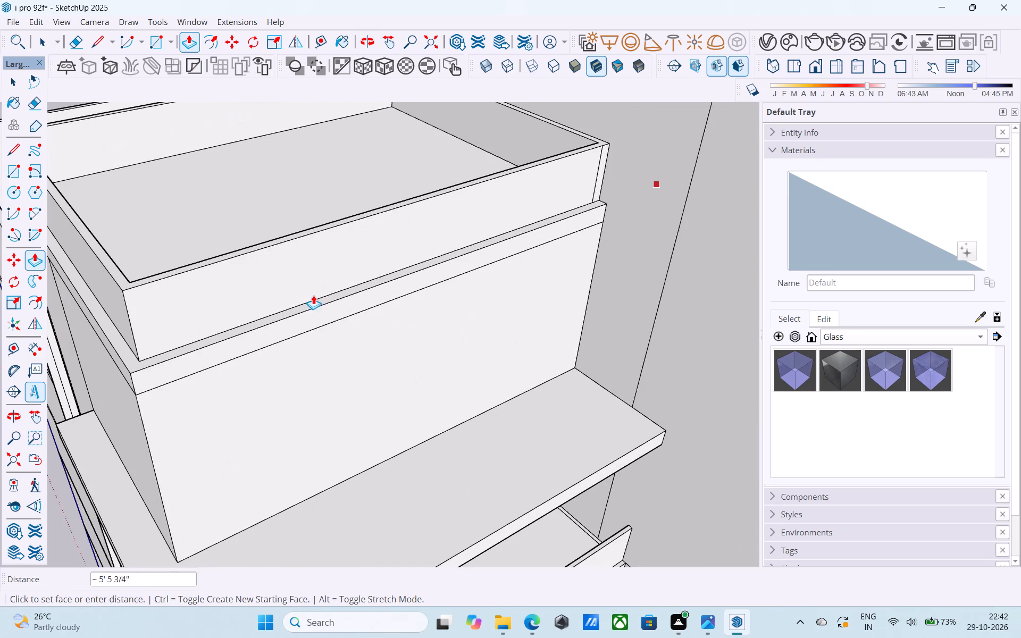
click(320, 305)
Examine the height of the tall tower's top walls against the neighbouring block and the tall slab wall.
middle_drag(320, 305, 156, 274)
scroll(153, 255, down, 2)
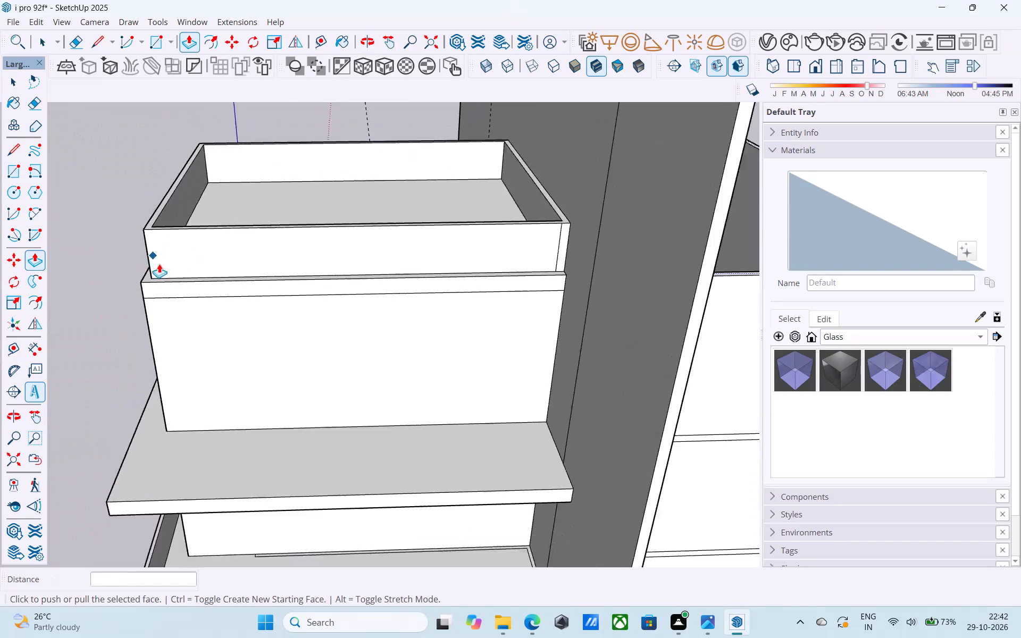
scroll(159, 264, down, 11)
middle_drag(362, 278, 331, 280)
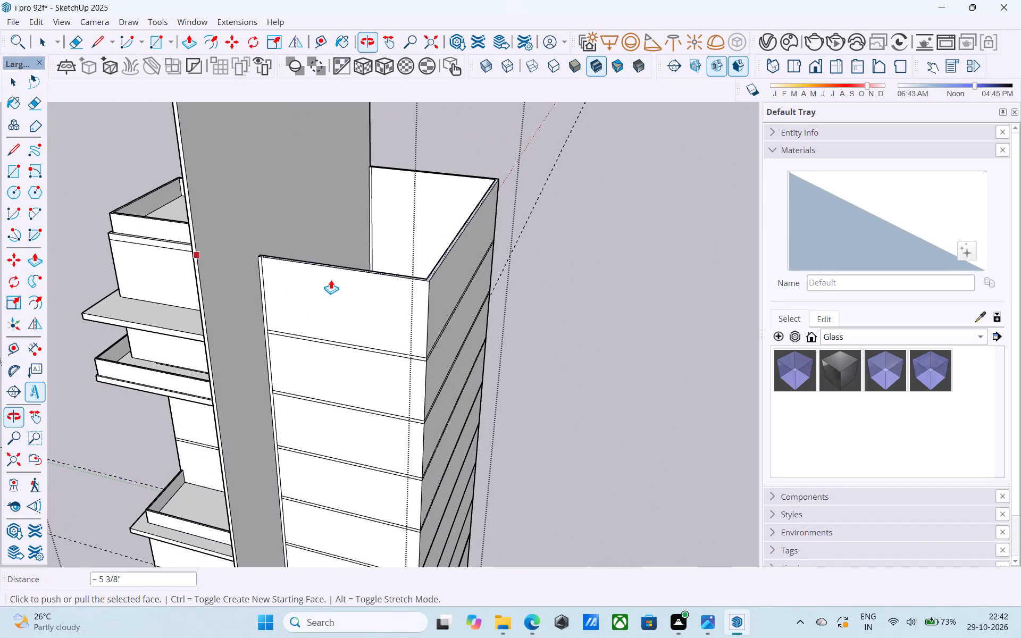
scroll(331, 280, down, 4)
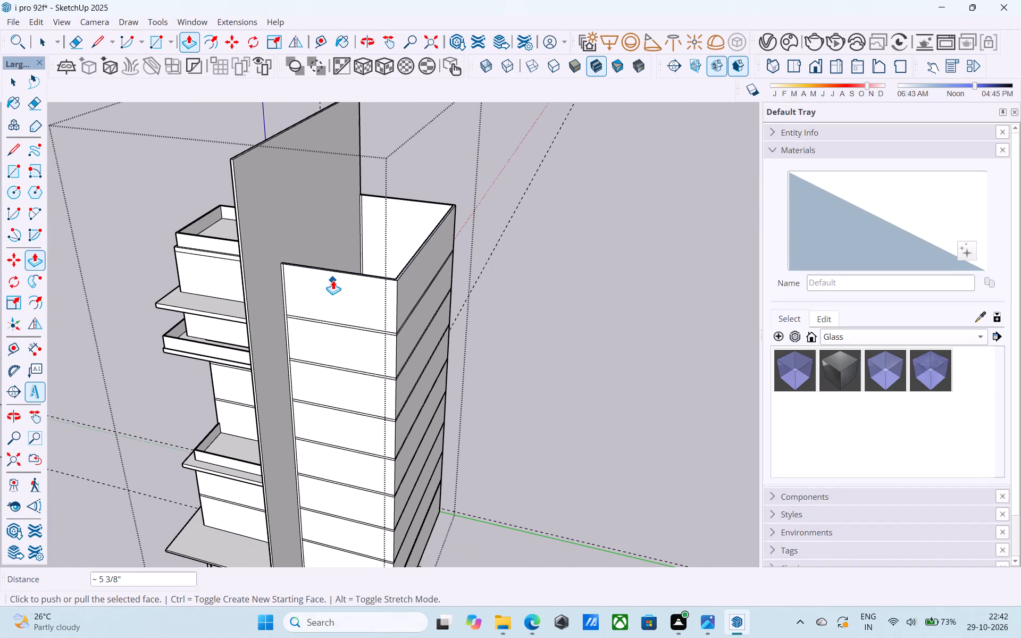
scroll(333, 280, down, 5)
middle_drag(333, 280, 311, 275)
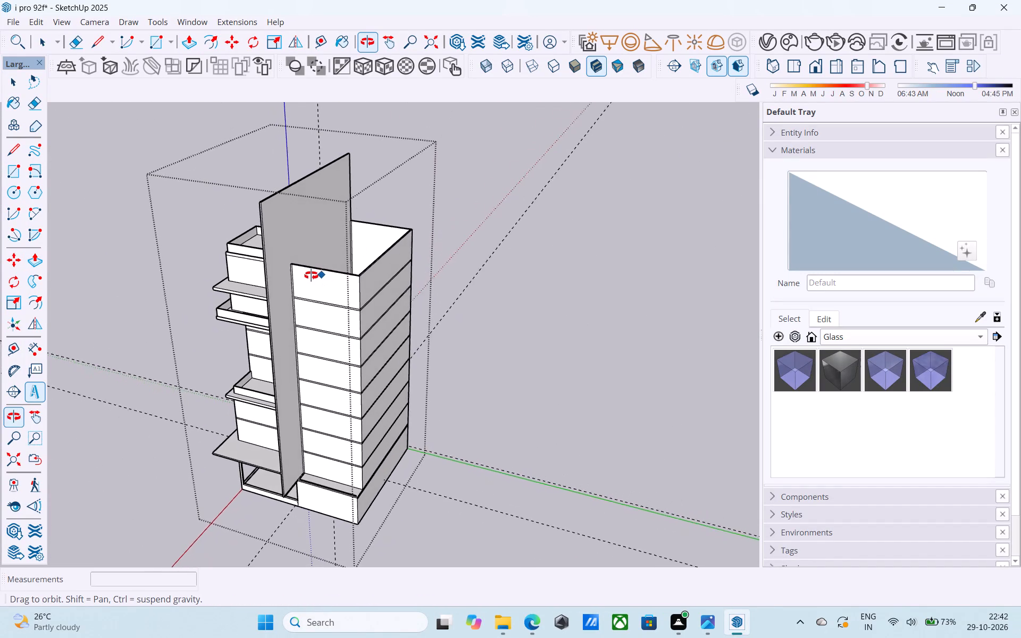
middle_drag(311, 275, 301, 276)
middle_drag(303, 278, 447, 284)
scroll(423, 290, up, 2)
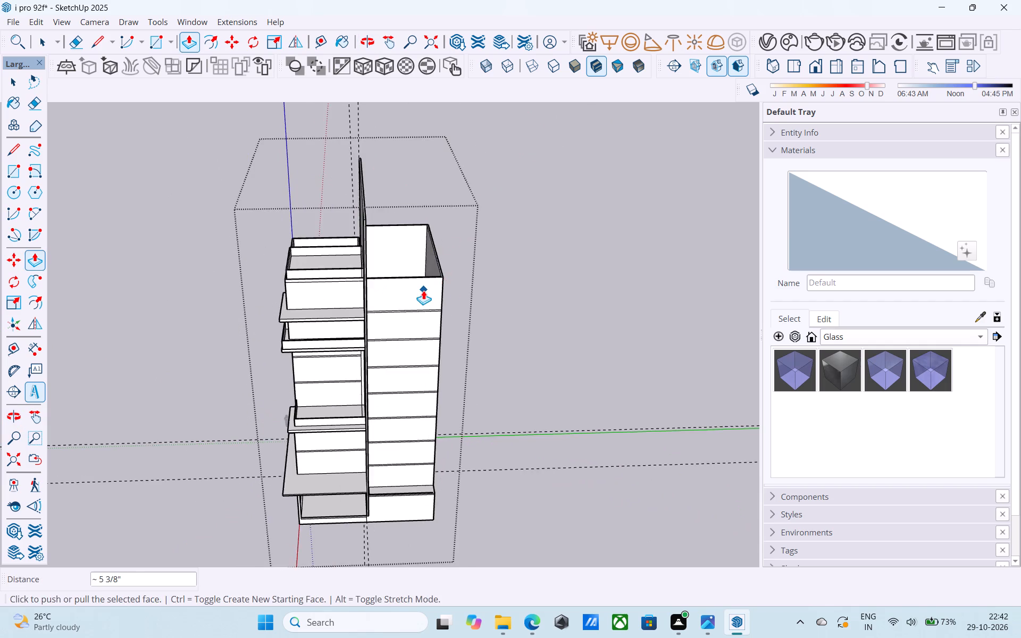
scroll(423, 290, up, 2)
middle_drag(423, 290, 391, 290)
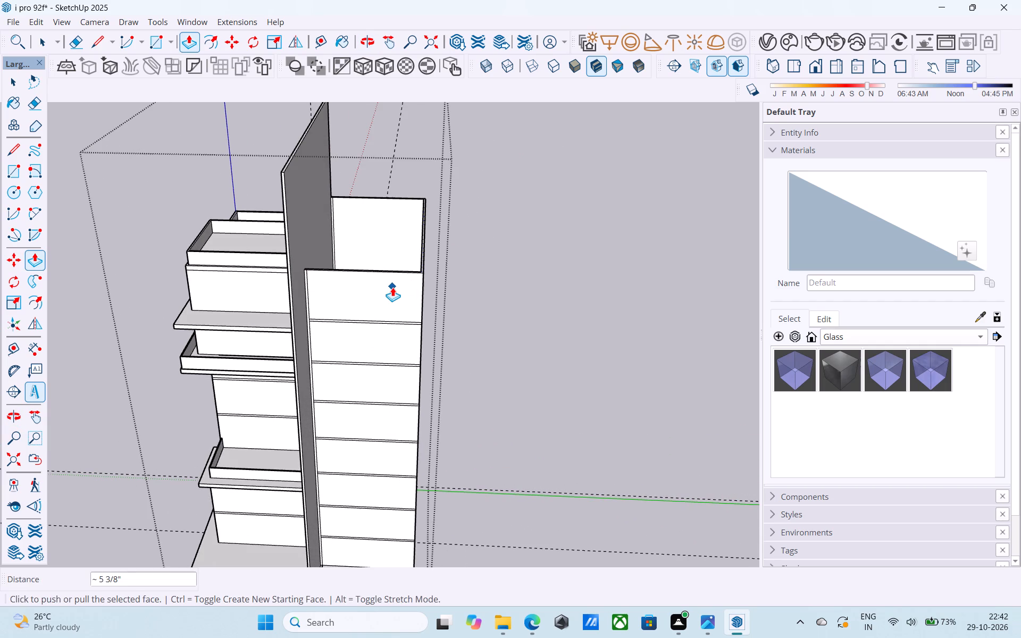
key(space)
scroll(394, 286, up, 1)
scroll(395, 283, down, 3)
middle_drag(395, 283, 389, 264)
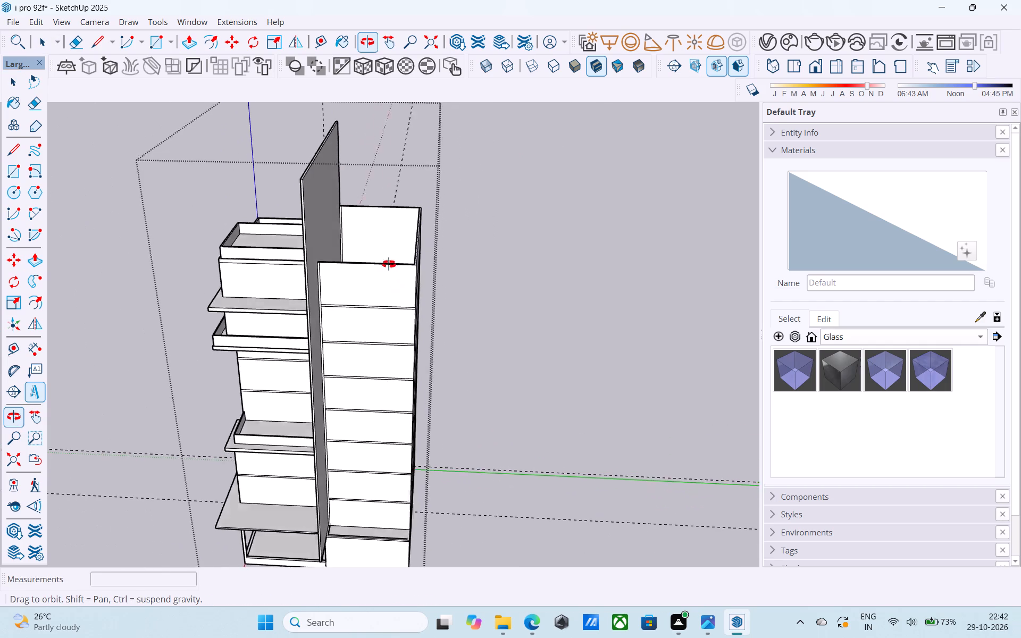
middle_drag(389, 264, 198, 321)
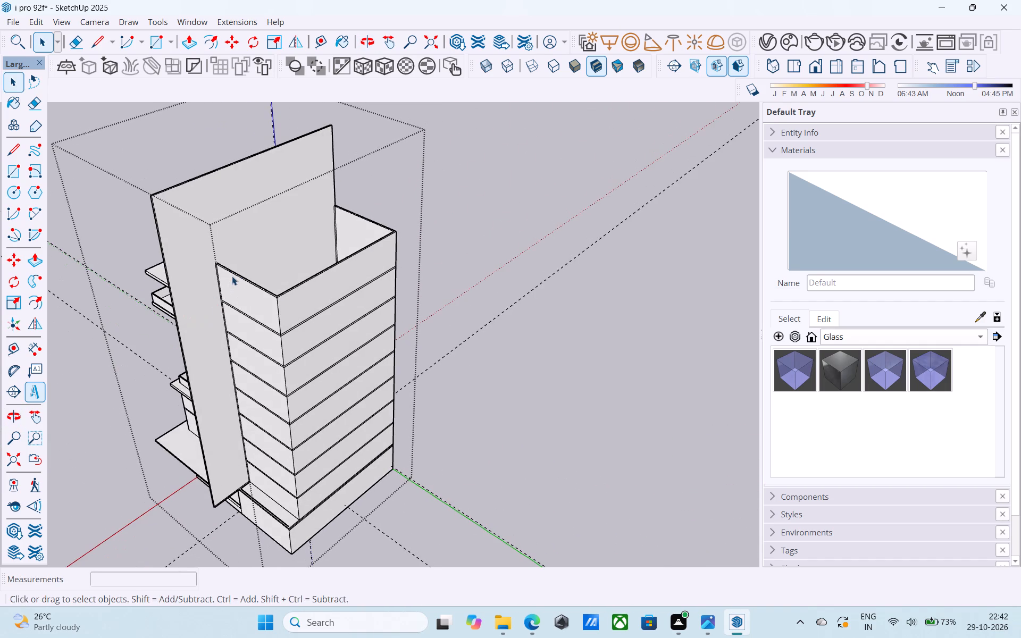
Draw a line along the tall slab wall between the tower walls' inner top corners to close the roof face.
scroll(232, 275, up, 4)
key(l)
scroll(236, 267, up, 10)
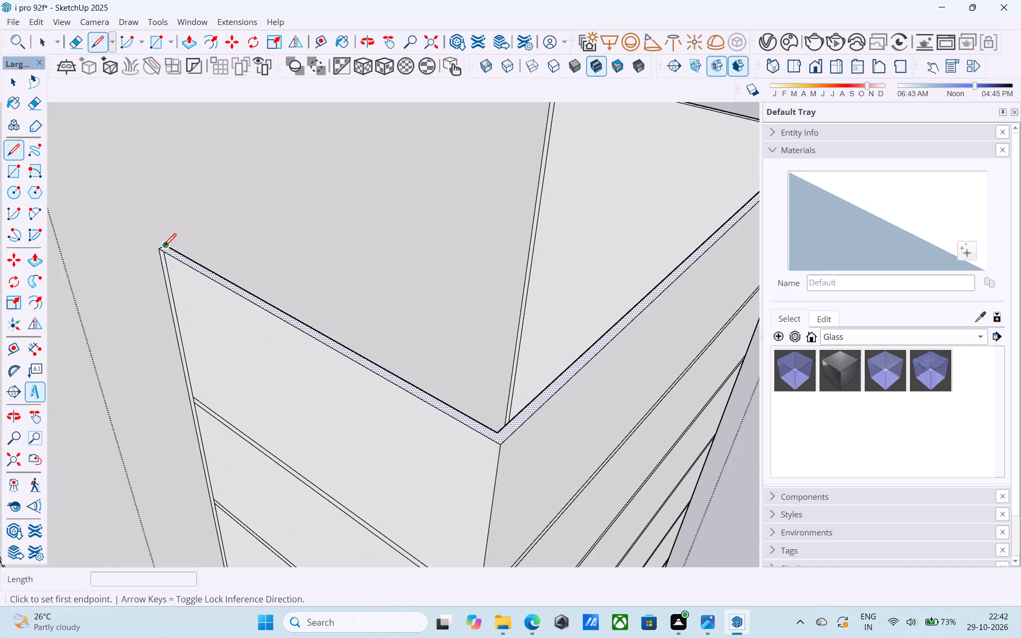
click(164, 247)
scroll(161, 251, down, 7)
scroll(414, 158, up, 5)
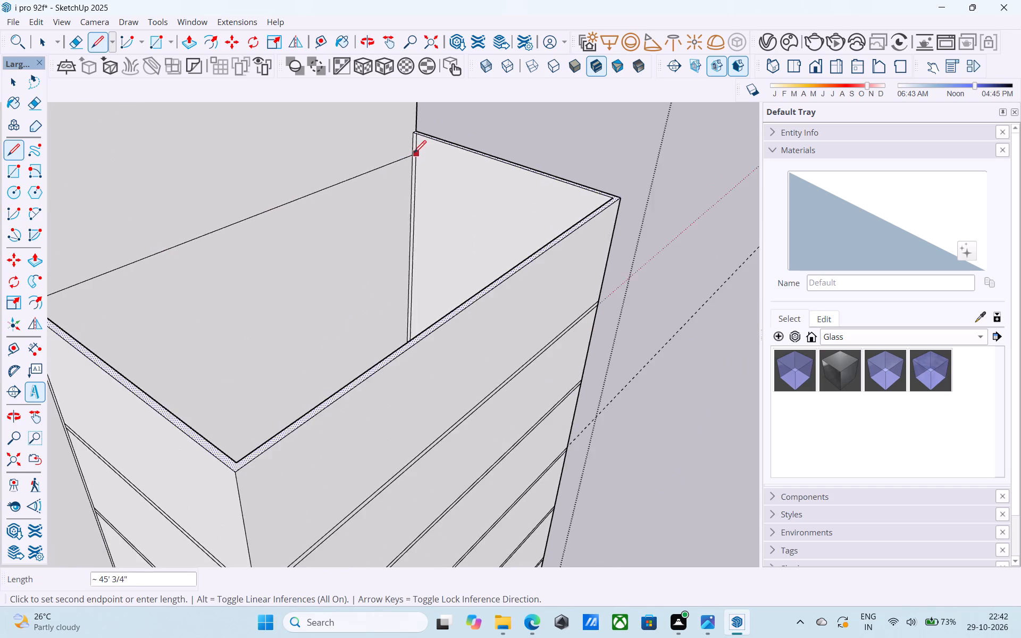
scroll(414, 154, up, 1)
click(414, 123)
key(space)
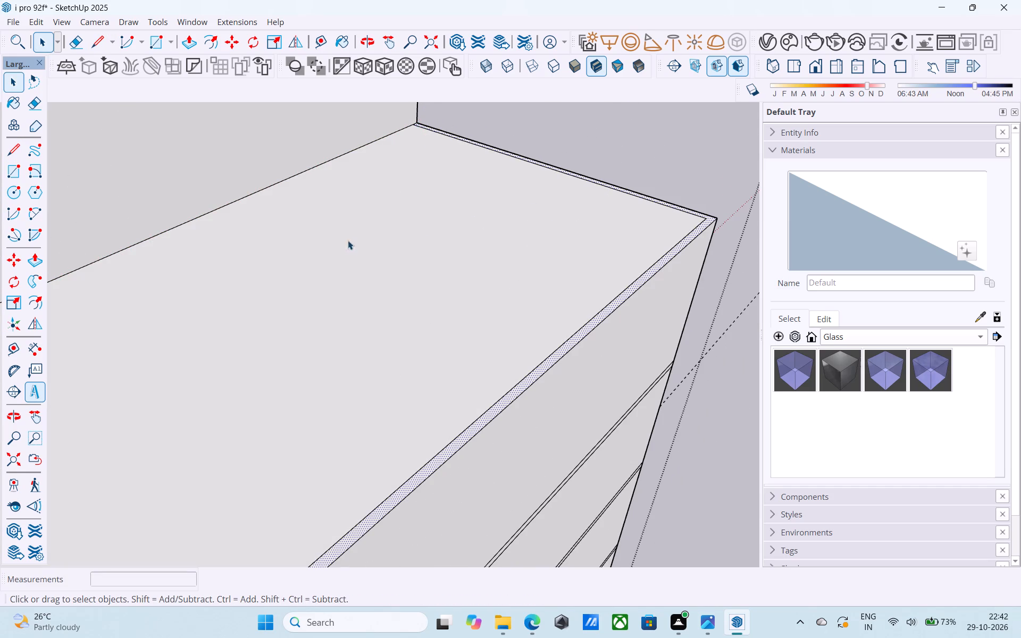
Reverse the new roof face on top of the tall tower.
click(309, 296)
right_click(309, 296)
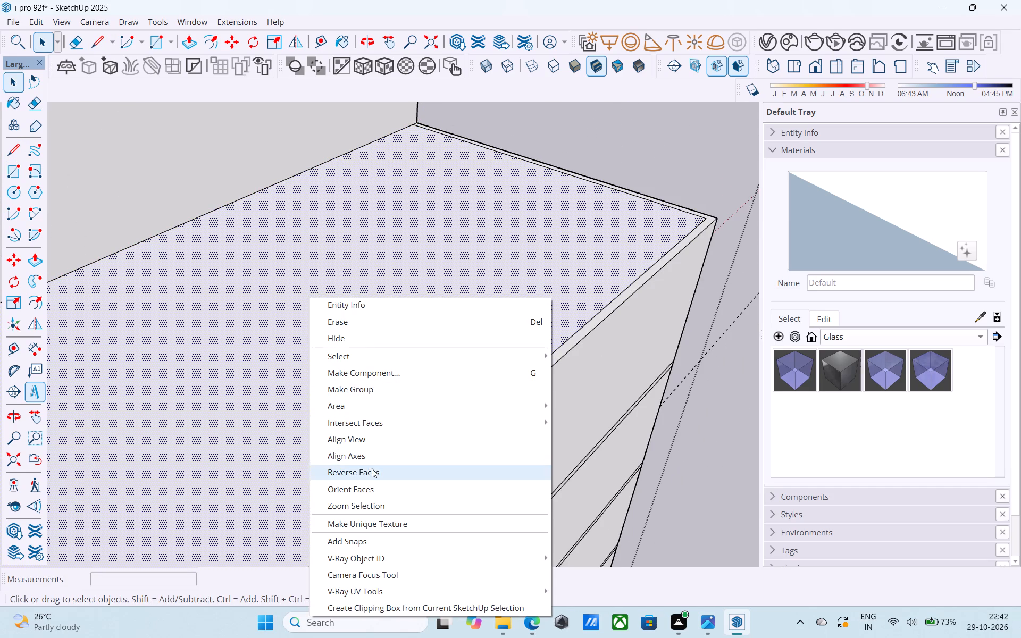
click(372, 468)
scroll(518, 363, down, 7)
middle_drag(518, 363, 528, 358)
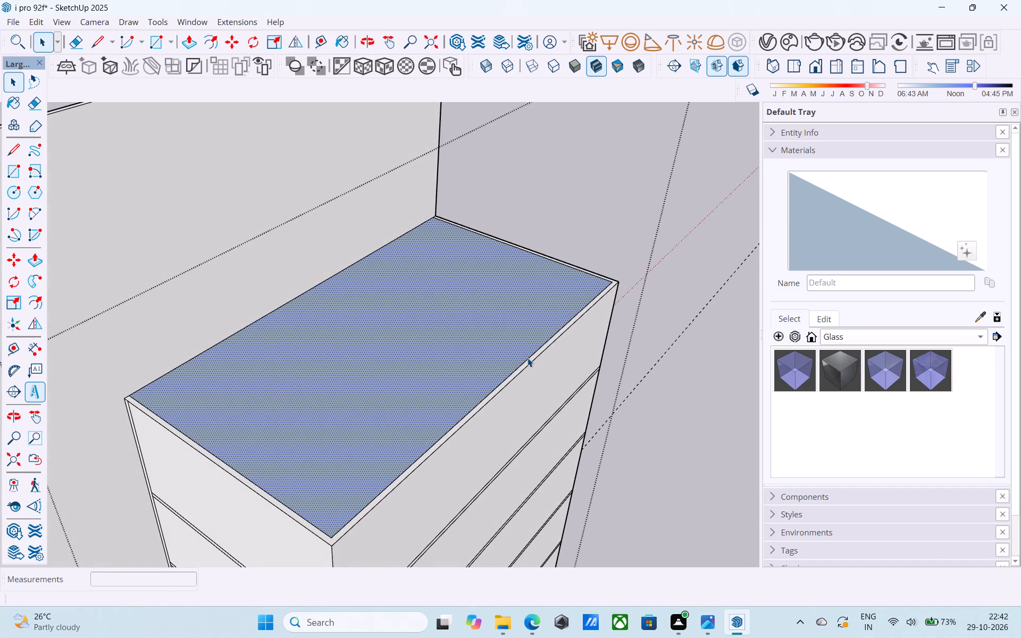
Draw short vertical lines up from two roof face corners, one beside the slab wall and a 6" one at the outer corner.
key(l)
scroll(434, 184, up, 11)
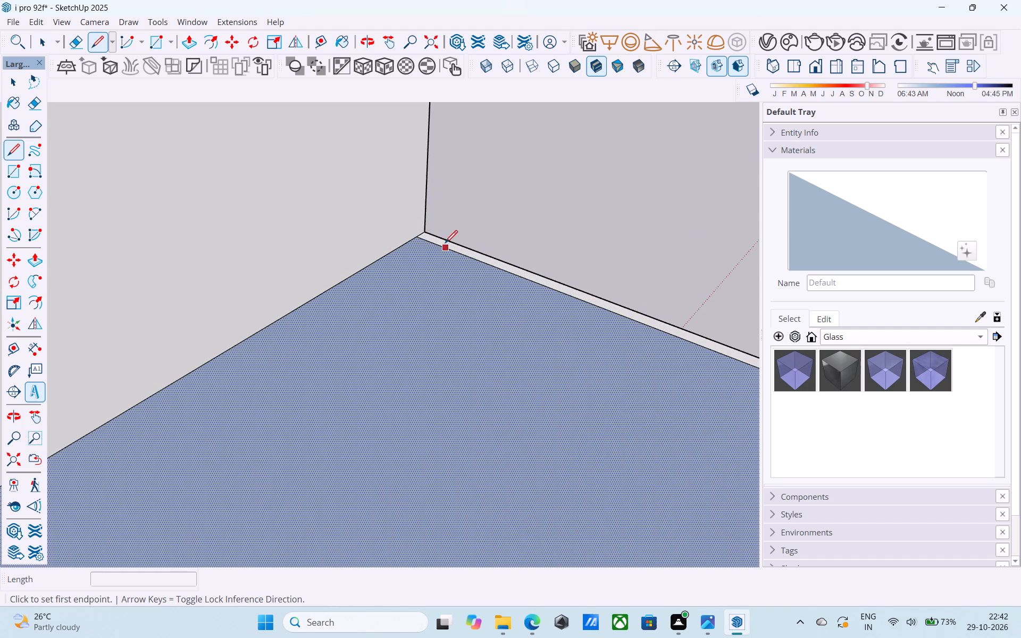
click(418, 237)
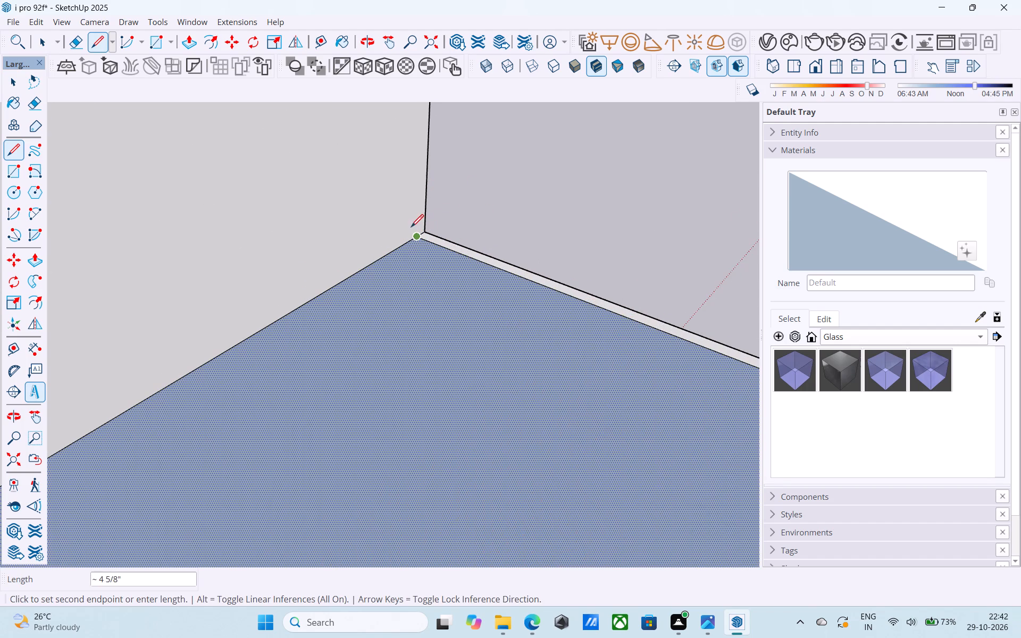
click(415, 221)
scroll(415, 221, down, 3)
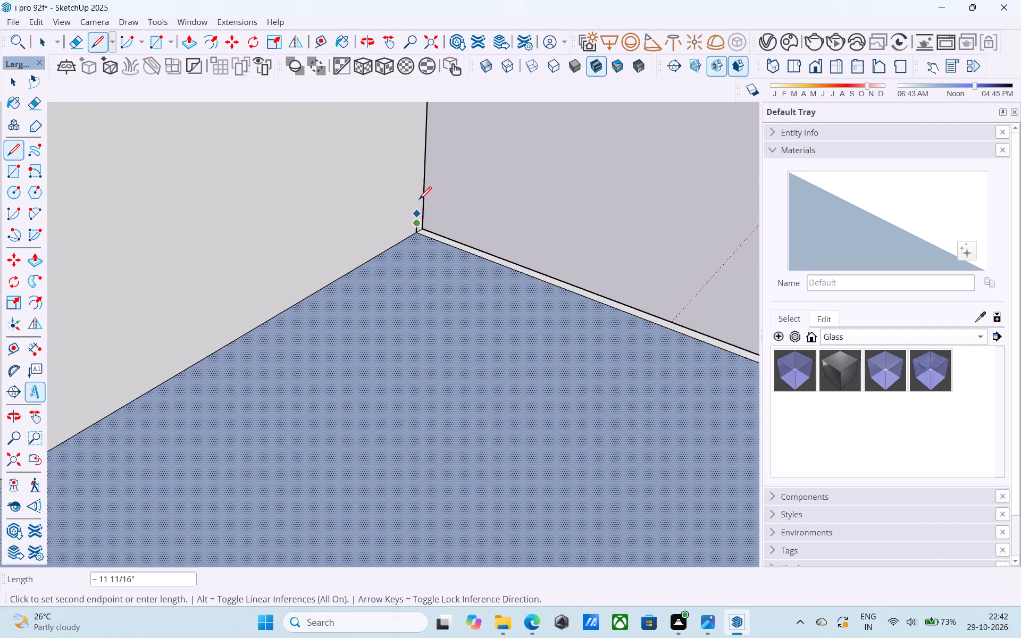
scroll(419, 200, down, 14)
key(l)
scroll(356, 372, up, 5)
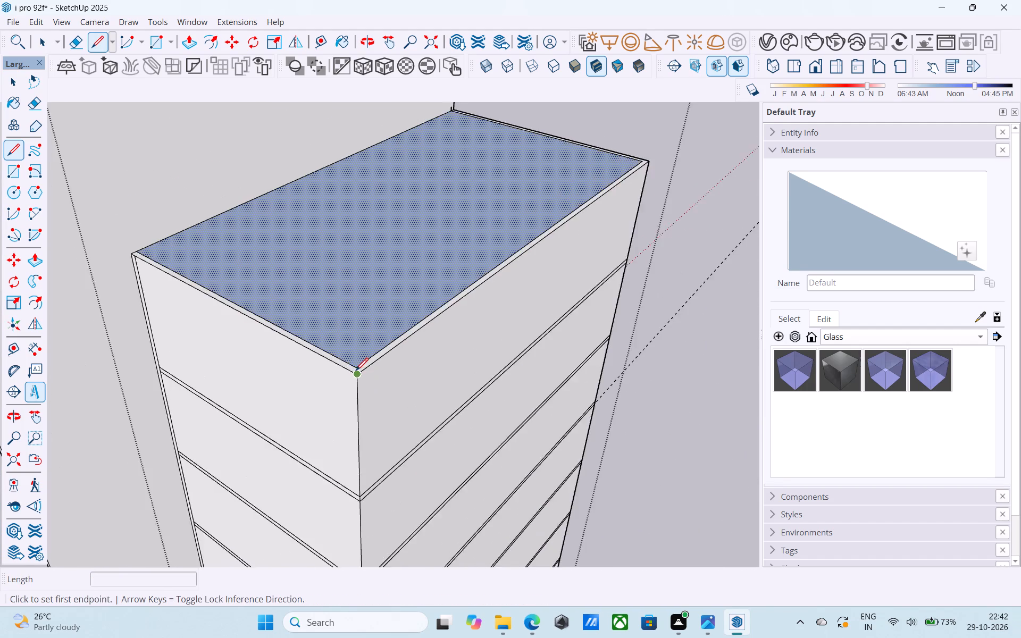
scroll(356, 372, up, 8)
click(358, 364)
click(356, 351)
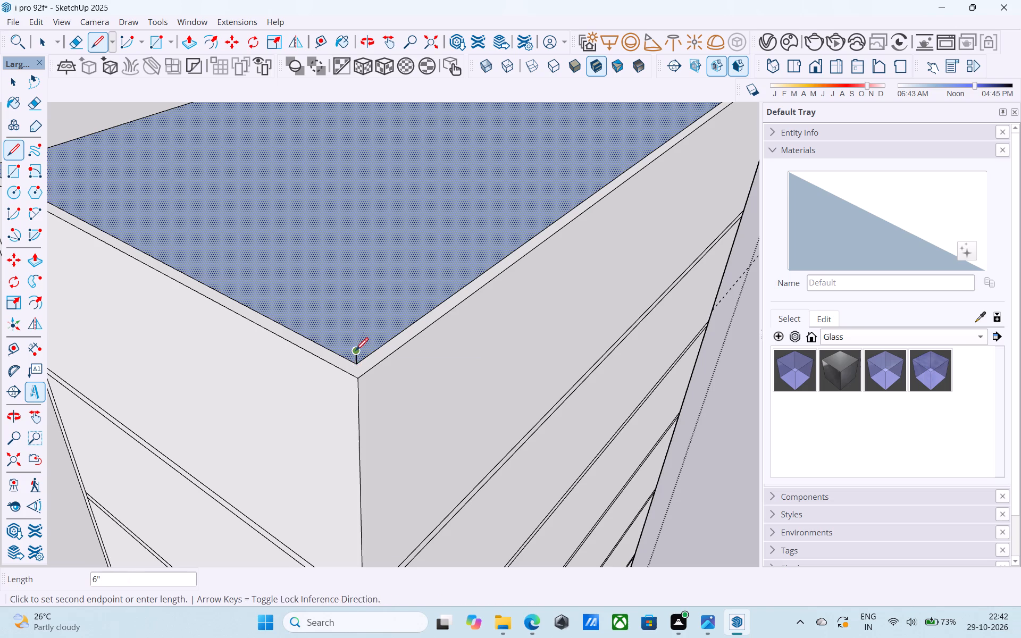
Draw a rectangle over the tall tower's roof between the upper ends of the two short vertical corner lines.
scroll(355, 350, down, 11)
middle_drag(370, 318, 392, 372)
key(r)
scroll(383, 283, up, 3)
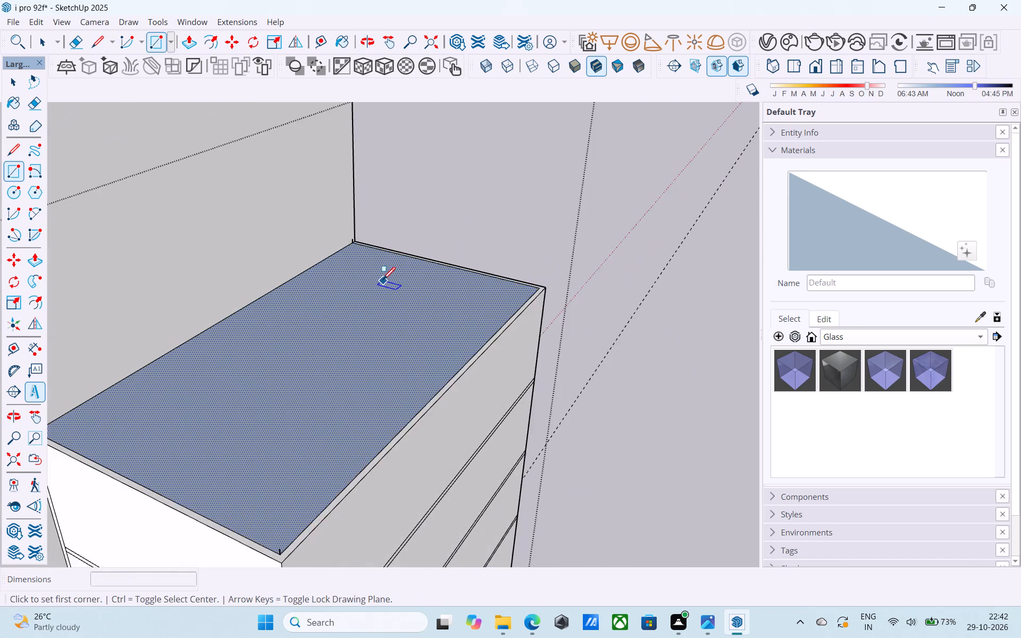
scroll(383, 281, up, 10)
click(362, 267)
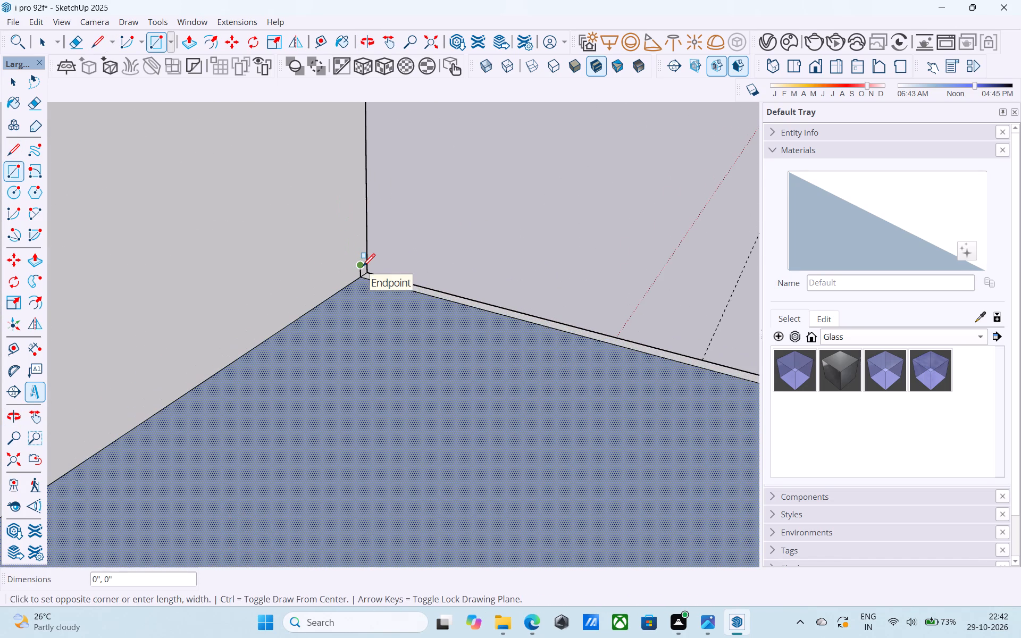
scroll(363, 267, down, 10)
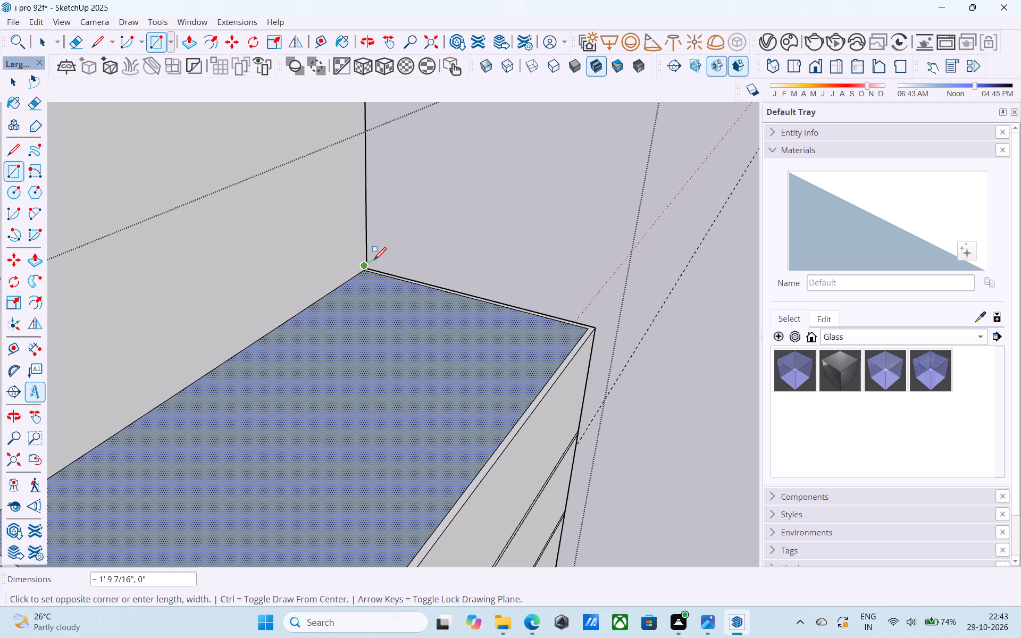
scroll(412, 234, down, 6)
scroll(371, 389, down, 1)
scroll(327, 425, up, 2)
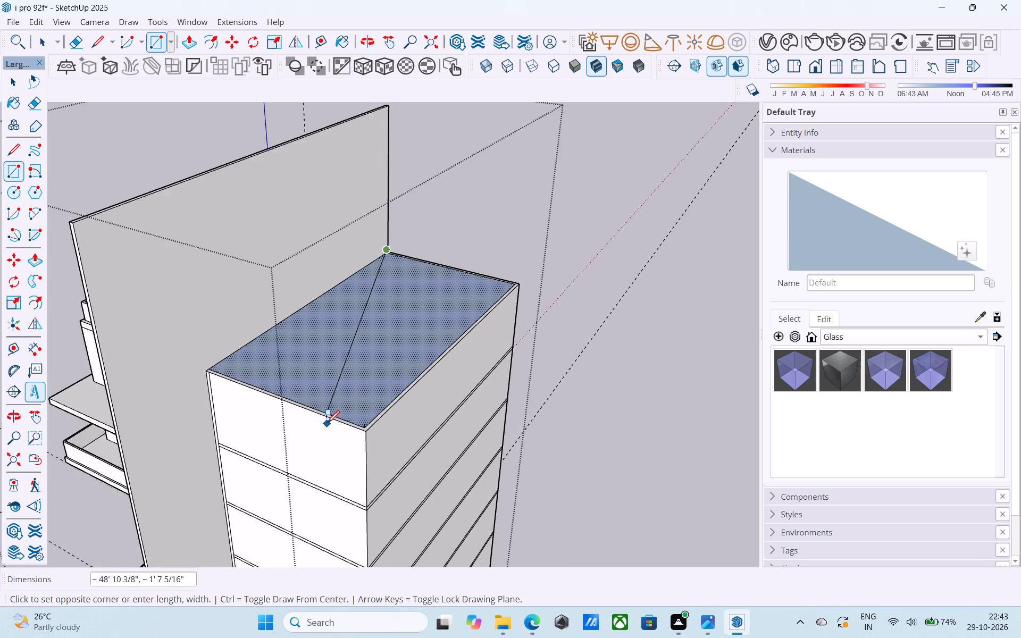
scroll(327, 424, up, 4)
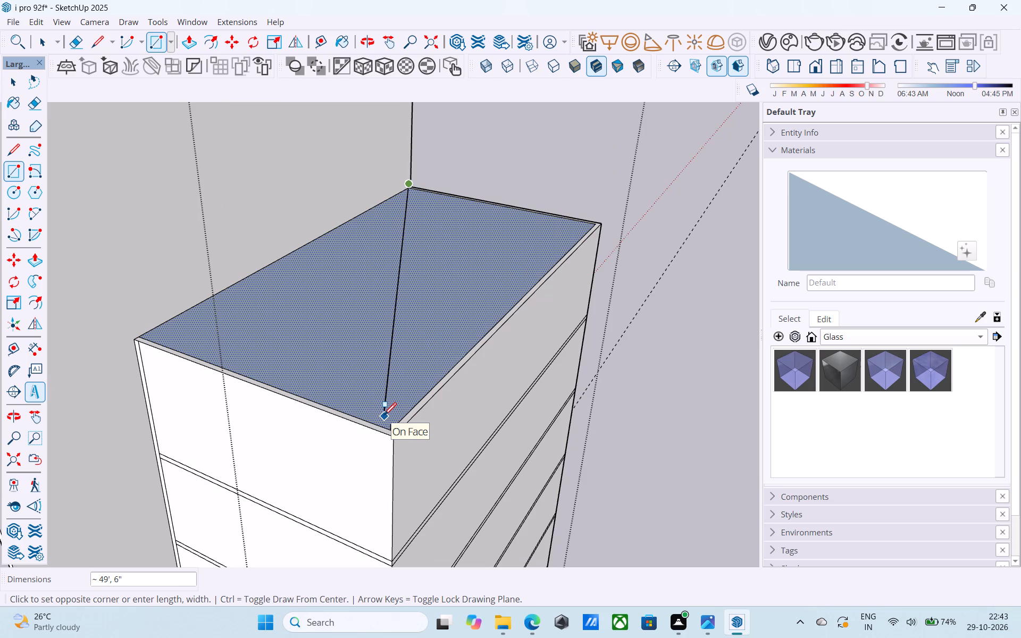
scroll(404, 432, up, 9)
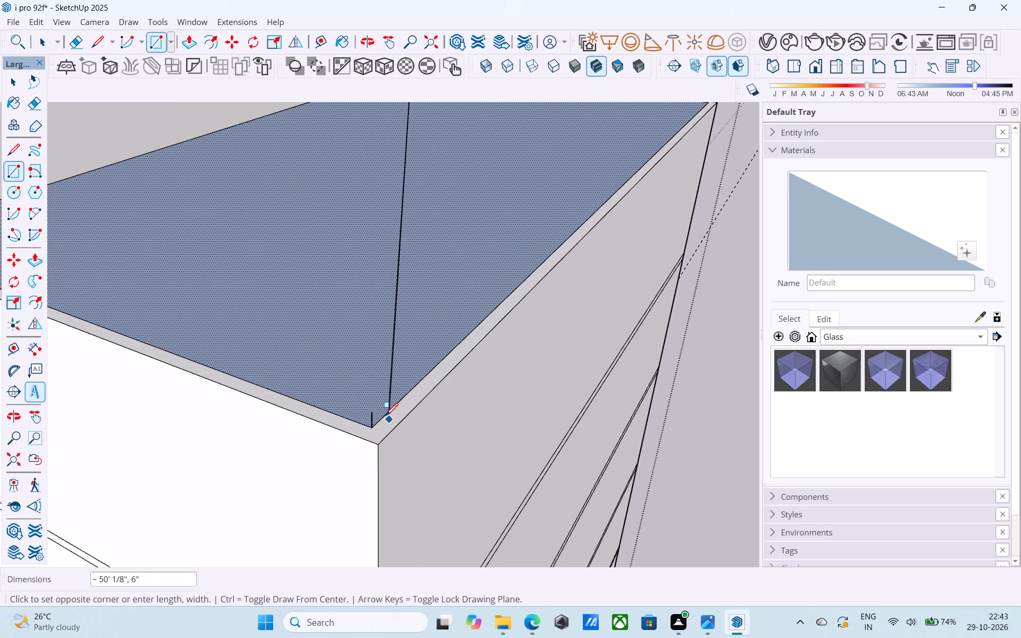
click(376, 411)
scroll(378, 409, down, 4)
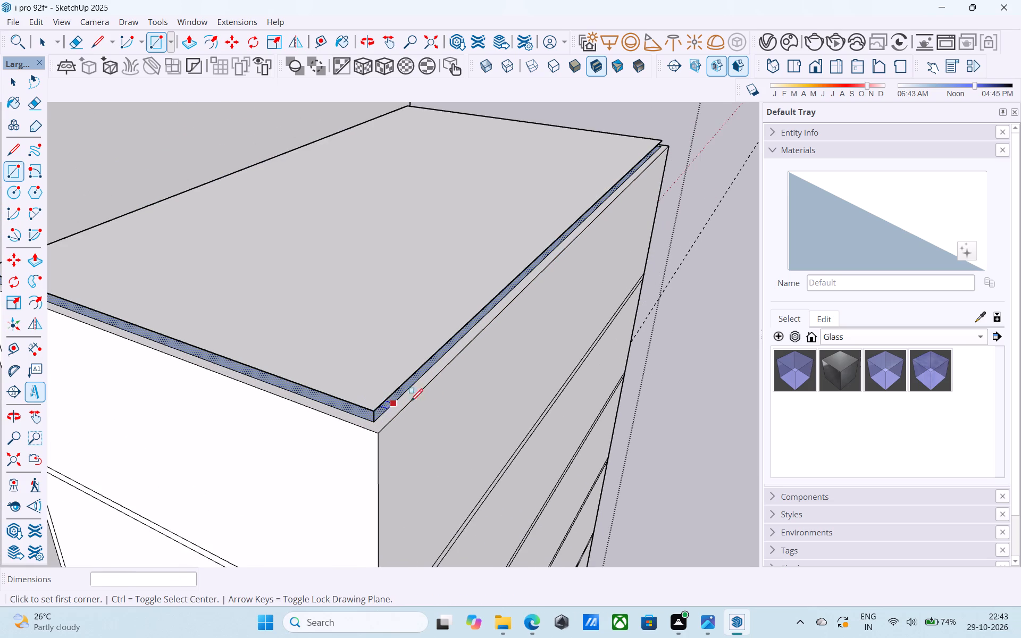
Draw a short vertical line from the roof face to the raised rectangle at the open corner beside the slab wall.
scroll(447, 399, down, 10)
middle_drag(448, 399, 472, 394)
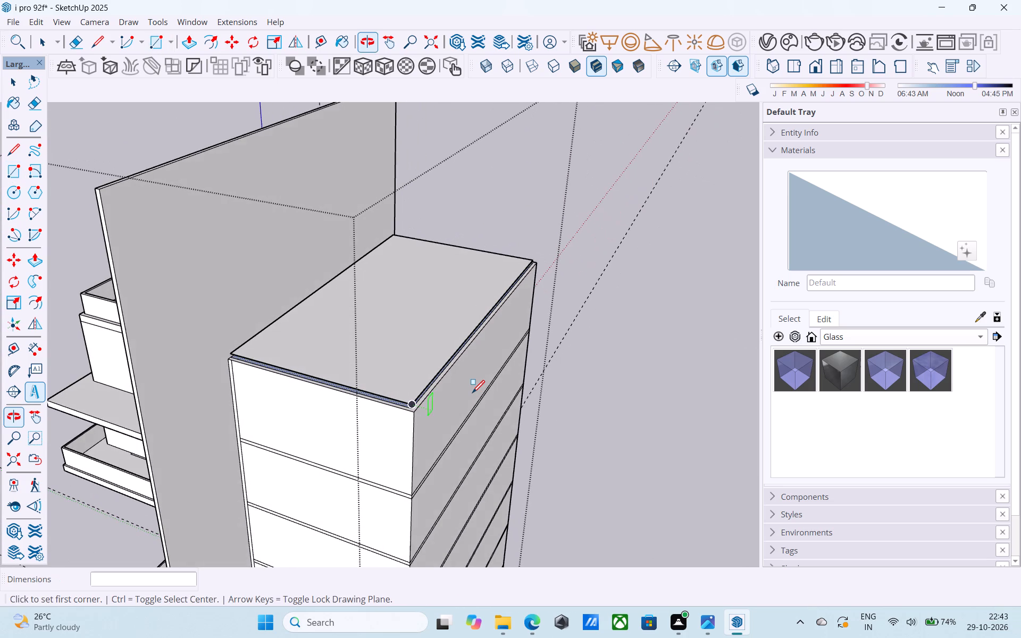
middle_drag(473, 394, 485, 354)
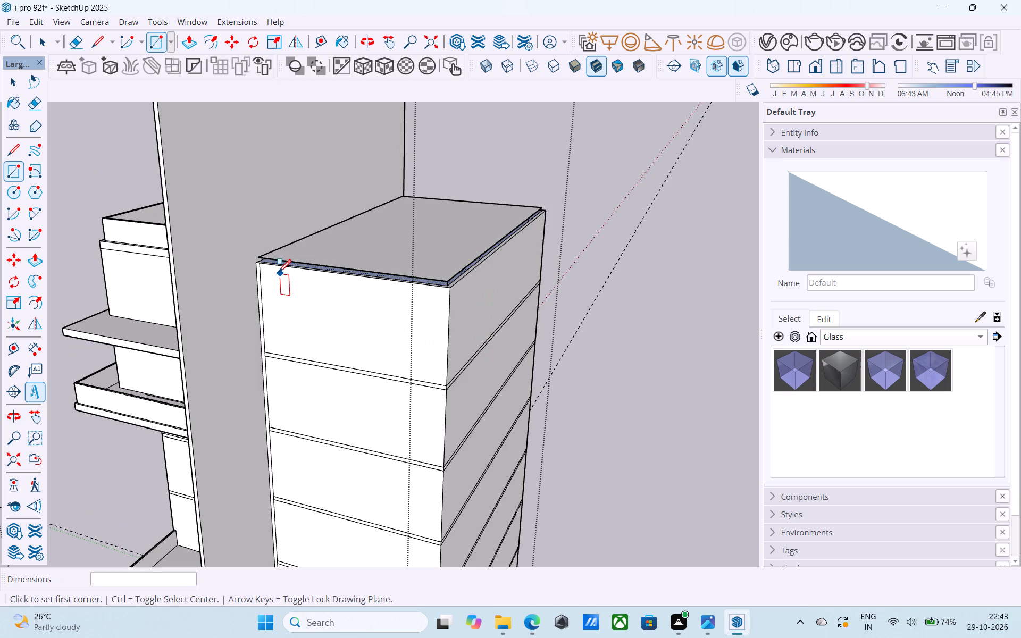
middle_drag(309, 303, 337, 317)
key(l)
scroll(249, 266, up, 12)
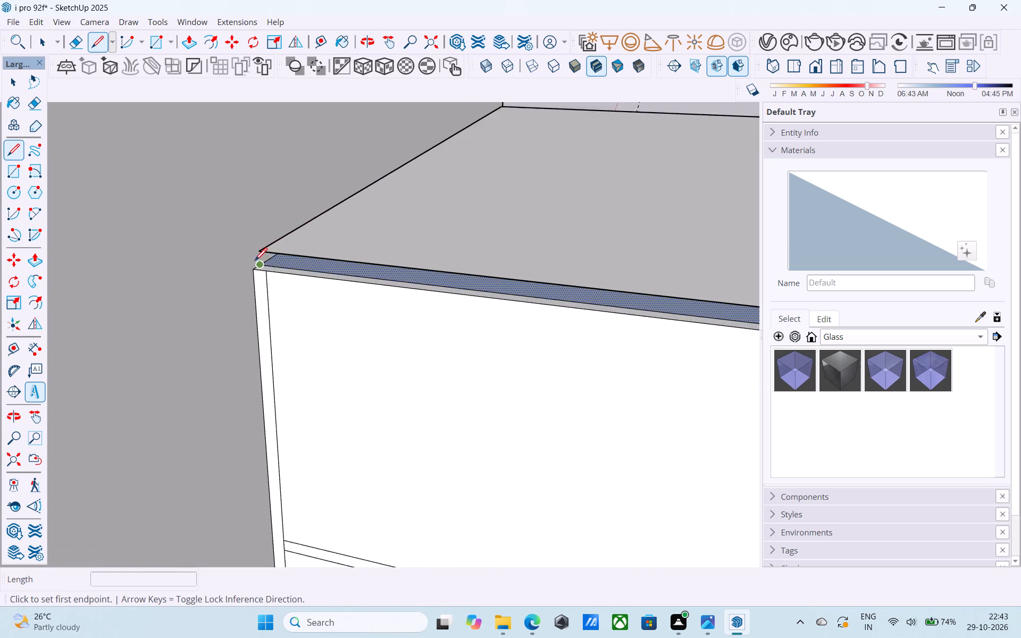
scroll(255, 262, up, 8)
middle_drag(261, 261, 236, 427)
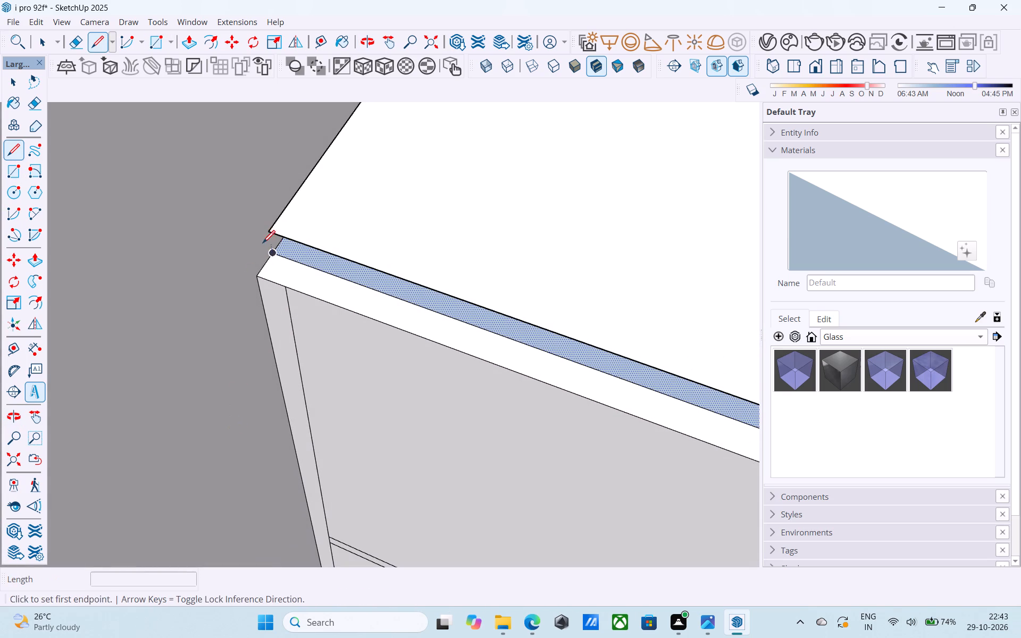
click(269, 253)
click(270, 228)
Draw a short vertical line at the remaining outer corner to close the thin side faces under the raised rectangle.
scroll(270, 236, down, 12)
scroll(270, 237, down, 9)
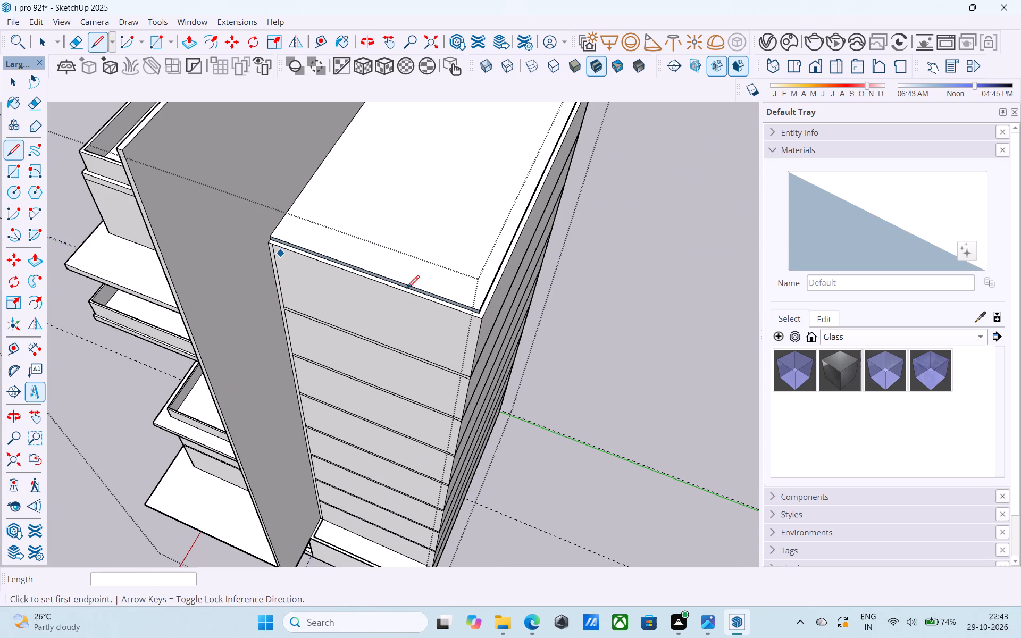
middle_drag(428, 289, 191, 226)
scroll(188, 222, down, 9)
middle_drag(365, 215, 315, 199)
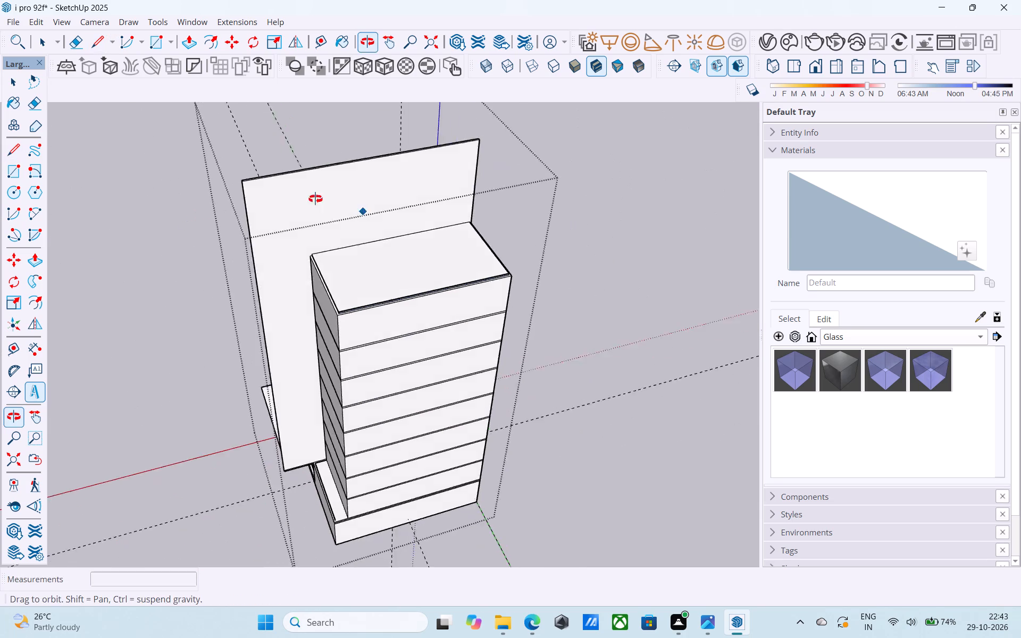
middle_drag(315, 199, 69, 140)
scroll(215, 164, up, 8)
scroll(444, 321, up, 8)
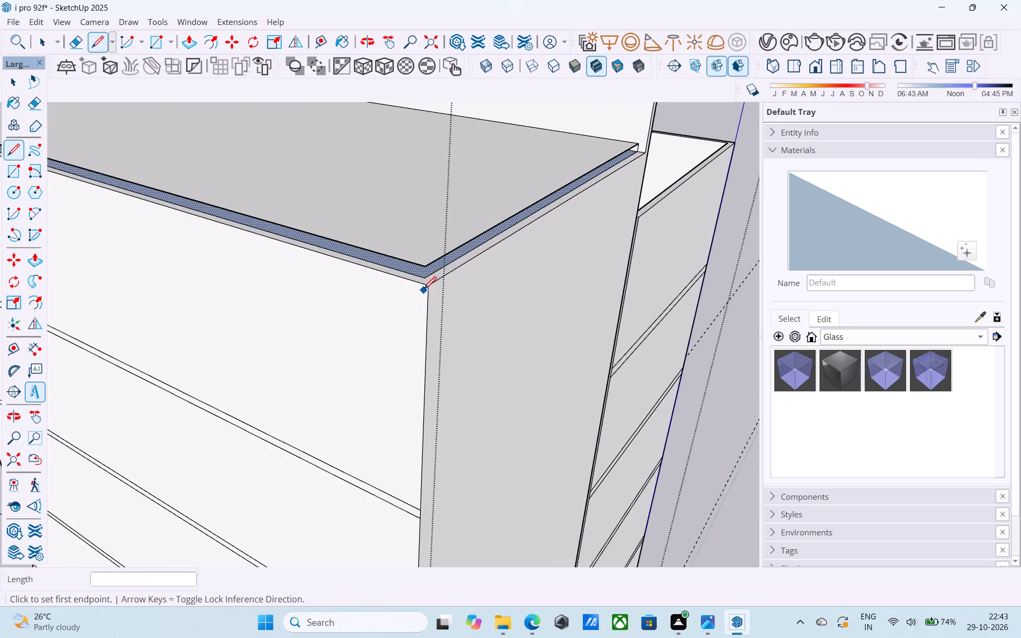
scroll(424, 290, up, 4)
click(427, 272)
click(422, 253)
Reverse the two thin roof slab side faces that meet at the tower's outer corner.
scroll(422, 261, down, 7)
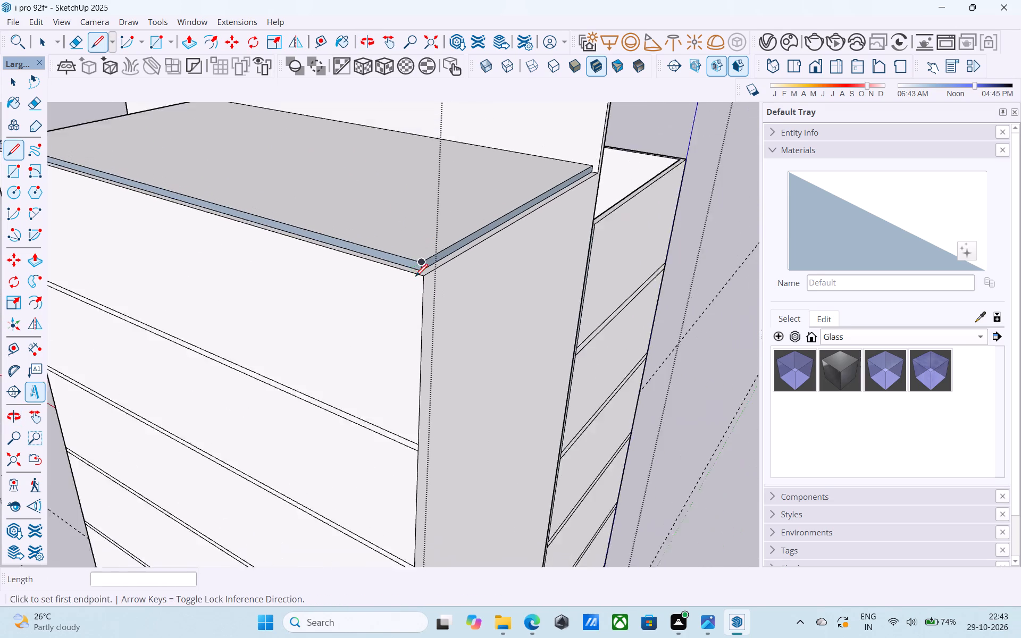
scroll(415, 278, down, 8)
middle_drag(317, 277, 598, 230)
scroll(600, 231, down, 5)
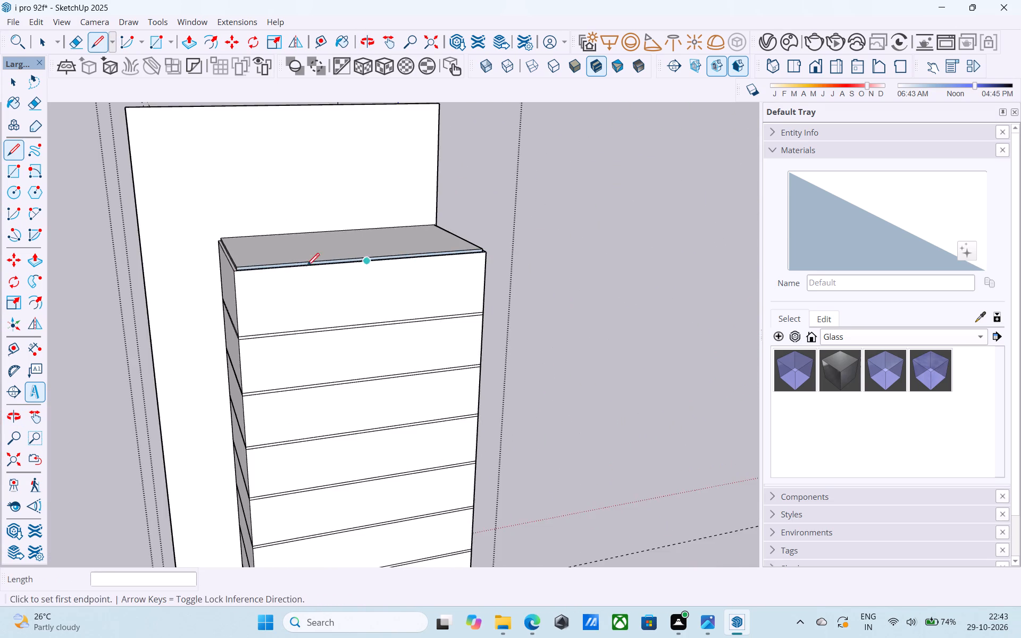
middle_drag(296, 268, 436, 279)
scroll(452, 289, up, 15)
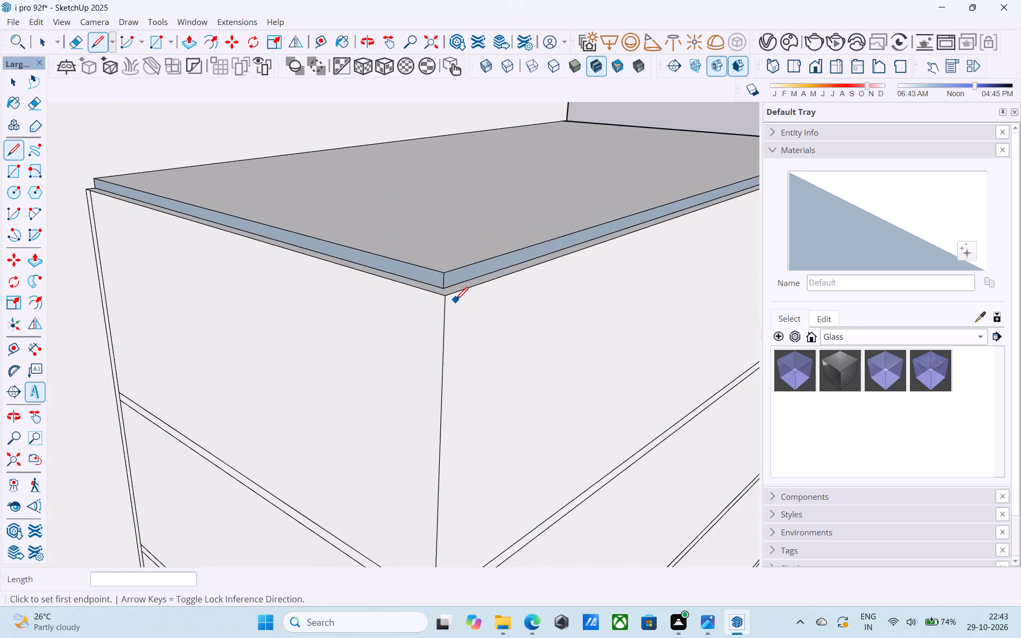
scroll(456, 301, up, 6)
key(space)
click(451, 264)
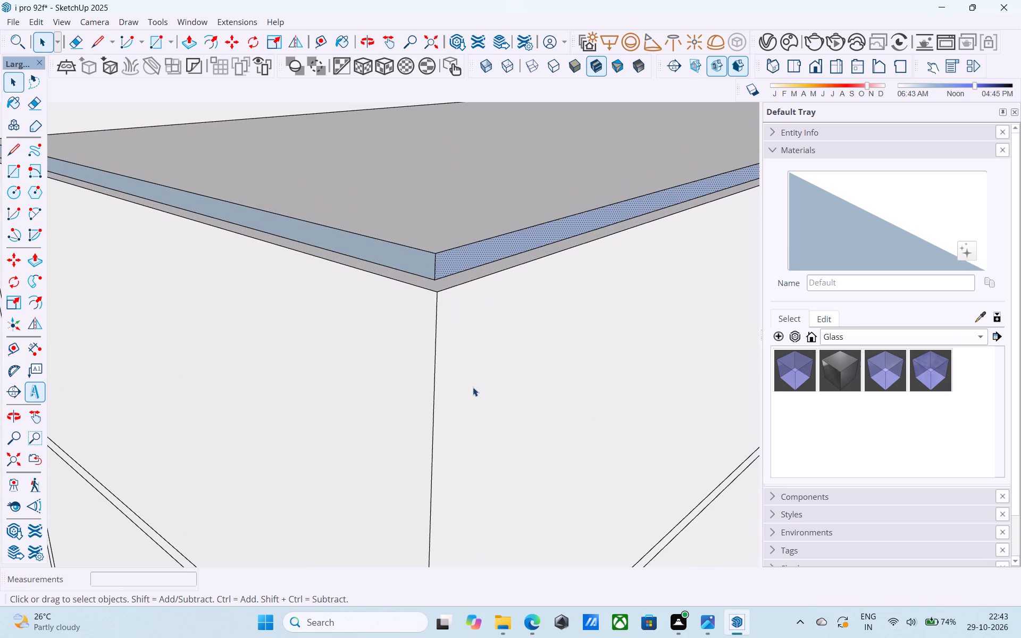
right_click(471, 251)
click(519, 427)
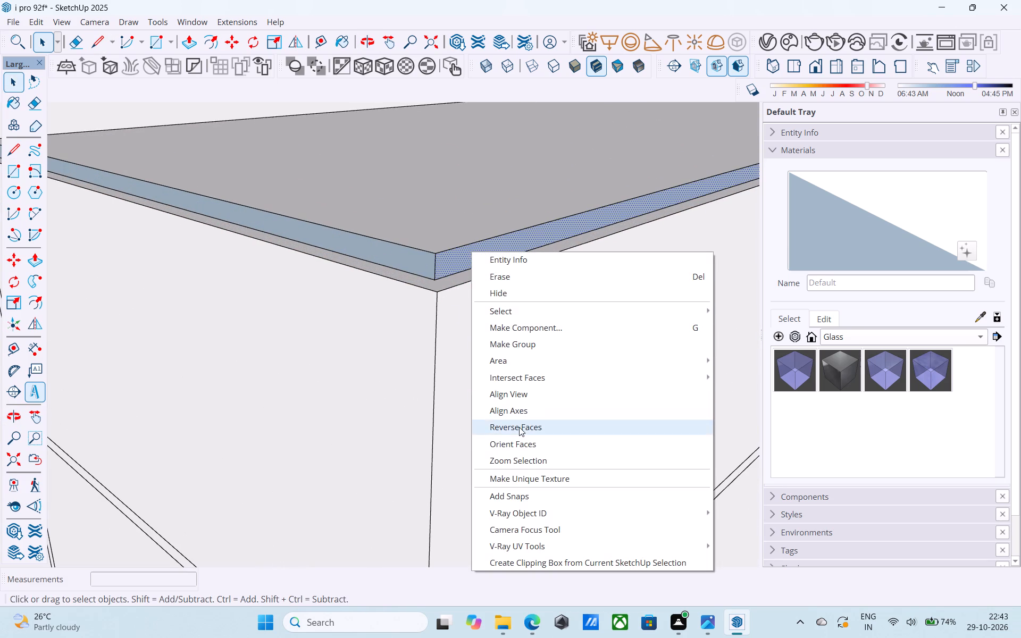
click(423, 260)
right_click(422, 259)
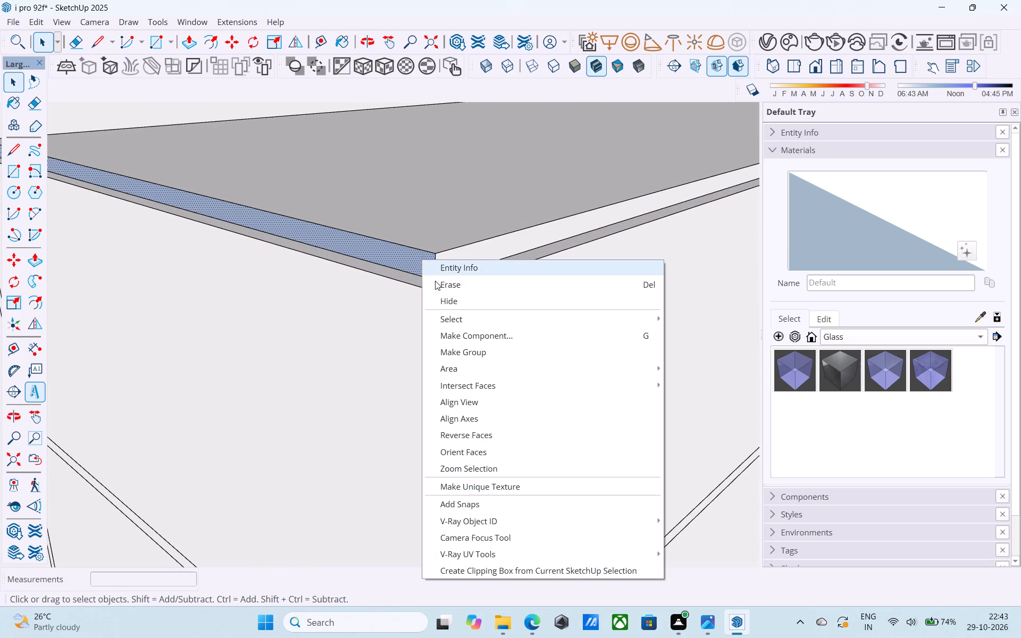
click(513, 431)
Reverse the third thin side face of the roof slab at the tower's other end.
scroll(509, 416, down, 13)
middle_drag(507, 370, 218, 290)
scroll(216, 289, down, 7)
middle_drag(475, 332, 222, 344)
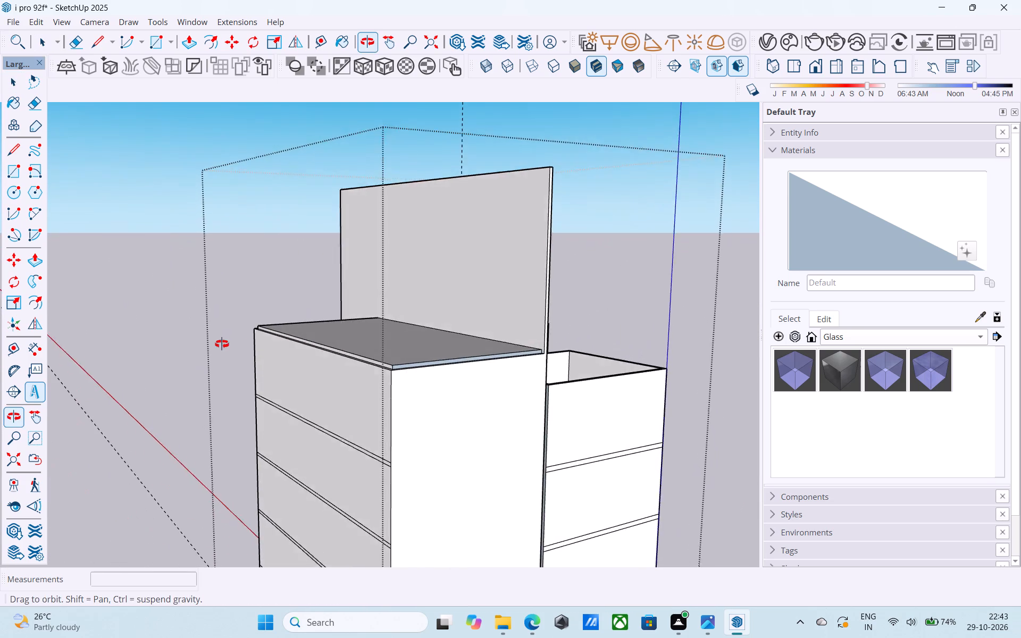
middle_drag(222, 344, 222, 345)
scroll(315, 366, up, 14)
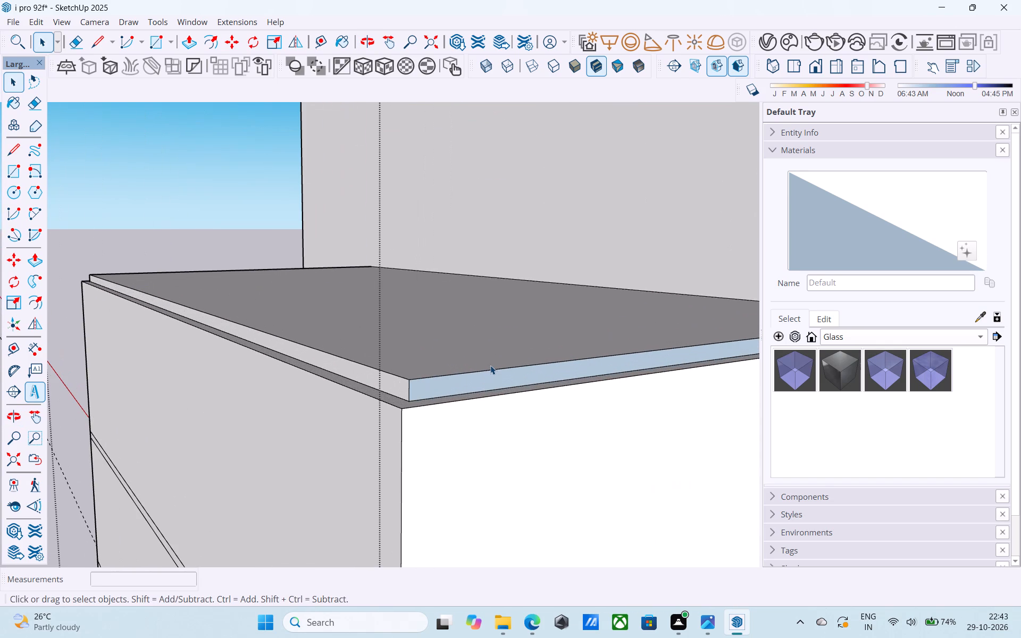
click(484, 387)
right_click(484, 387)
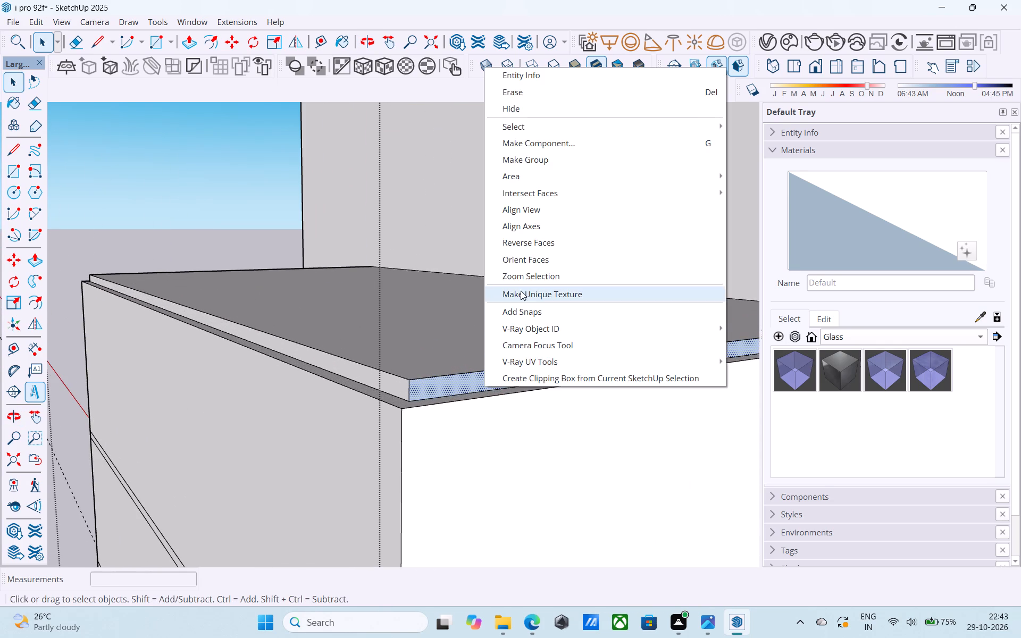
click(531, 249)
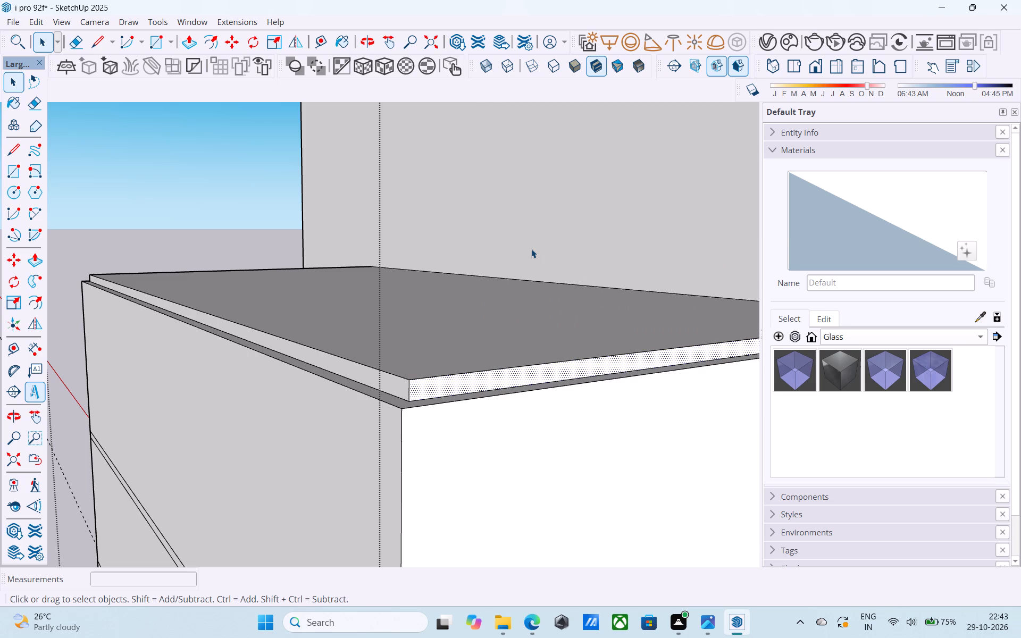
Push/Pull the tower's wall-top rim up 6" to the top of the roof slab.
scroll(549, 237, down, 6)
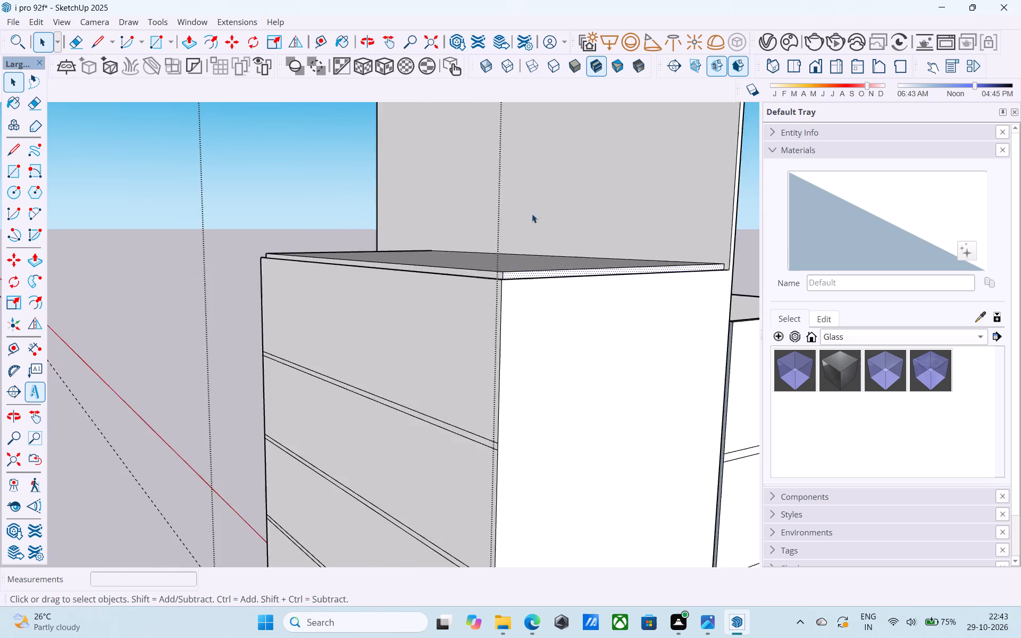
scroll(517, 211, up, 1)
scroll(517, 211, down, 1)
middle_drag(517, 211, 701, 286)
scroll(590, 274, down, 1)
middle_drag(510, 276, 709, 332)
scroll(286, 294, up, 10)
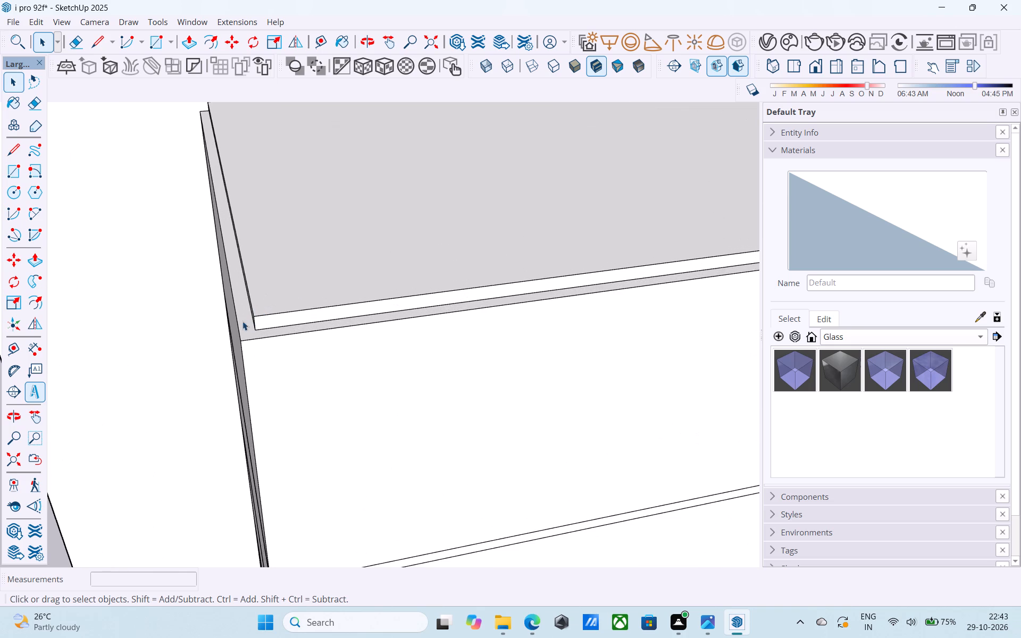
click(242, 321)
scroll(245, 321, up, 6)
key(p)
click(246, 319)
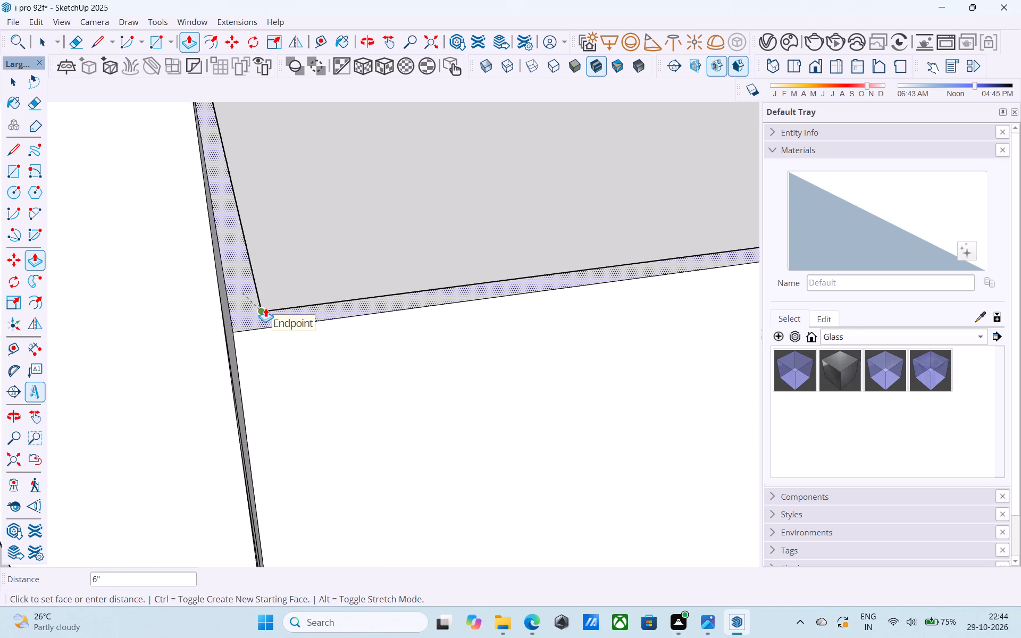
click(265, 308)
key(space)
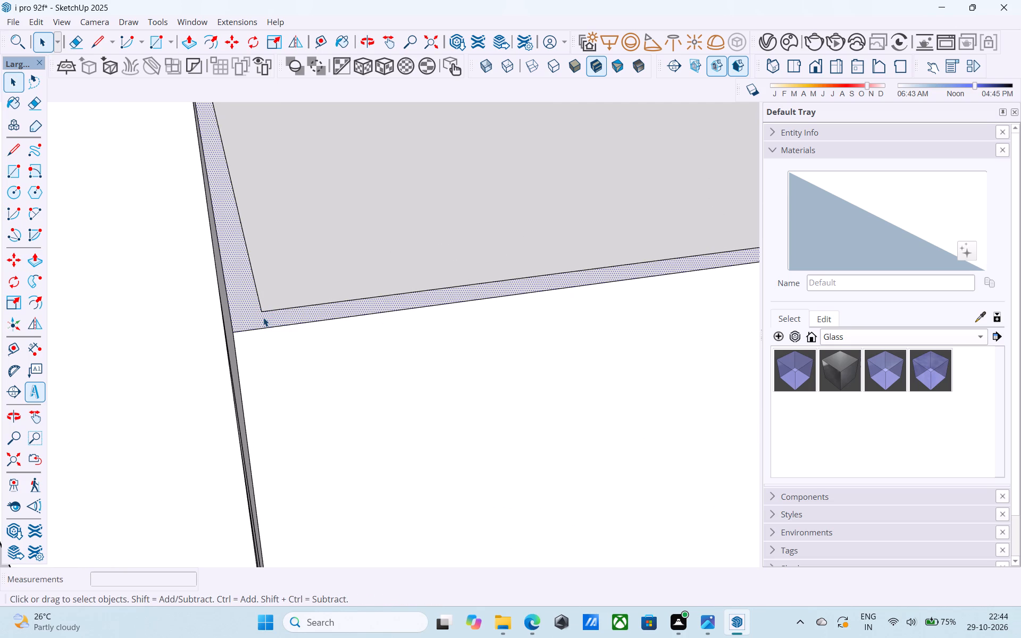
Push/Pull the wall-top rim up another 3' to form the tall tower's parapet.
key(p)
click(267, 320)
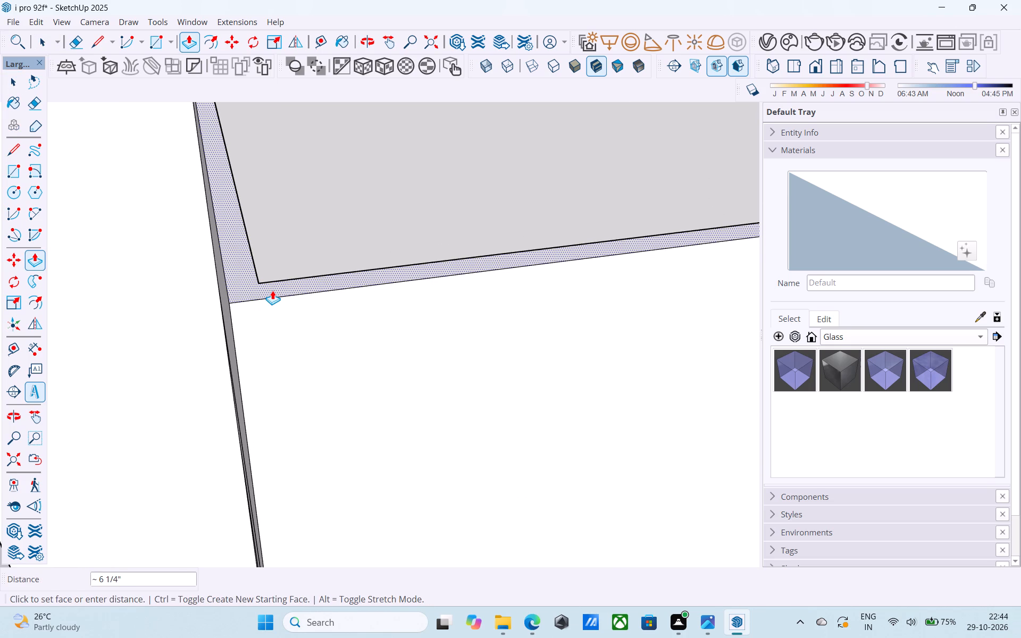
text(3')
key(Return)
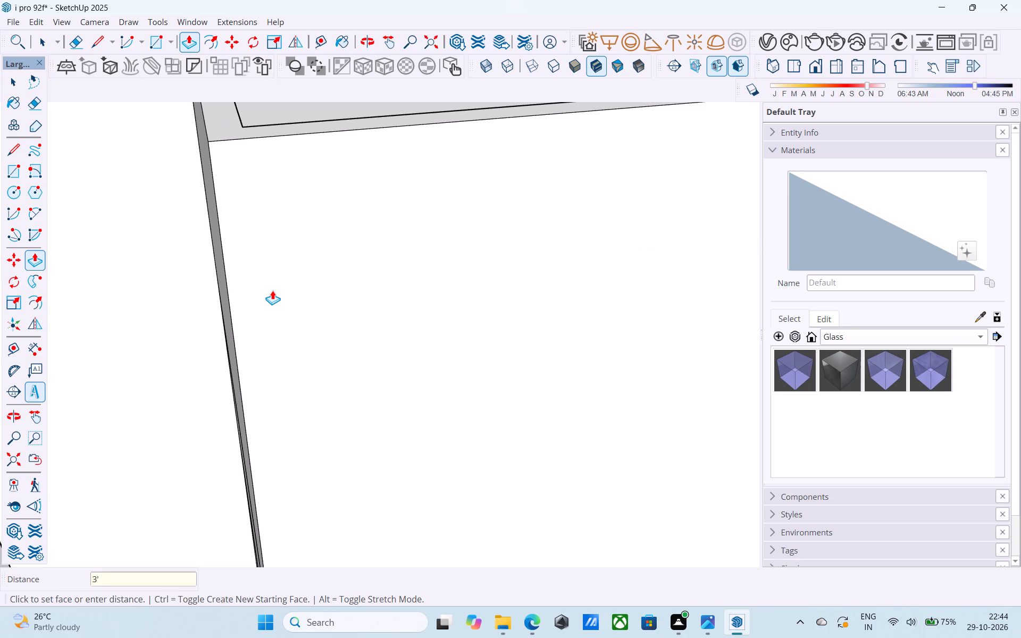
Examine the tall tower's raised parapet against the slab wall and the neighbouring block.
scroll(272, 290, down, 11)
middle_drag(270, 302, 344, 239)
scroll(344, 248, down, 3)
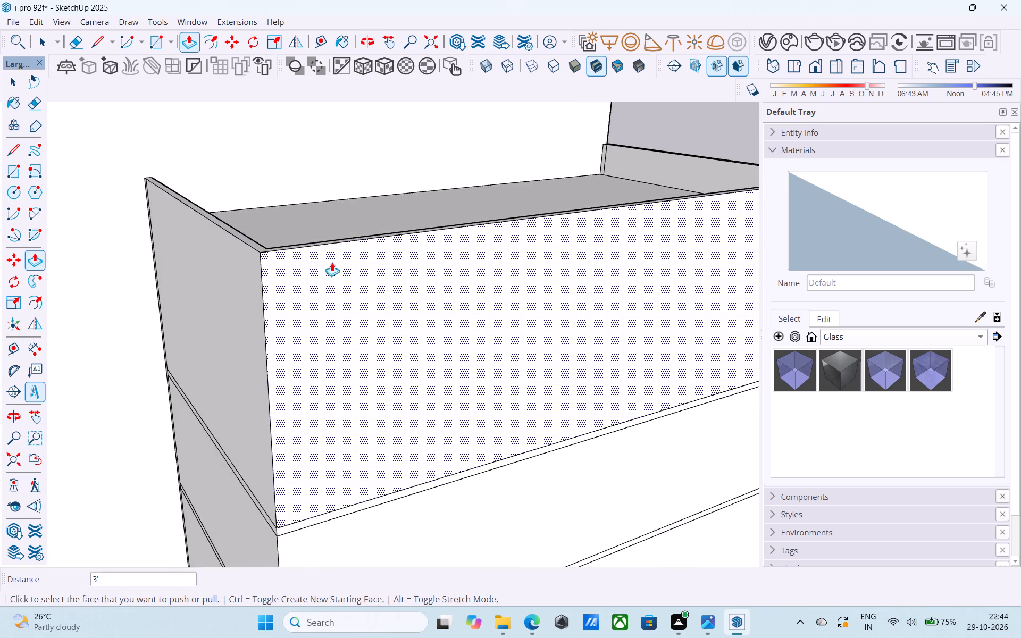
scroll(332, 262, down, 5)
middle_drag(326, 305, 492, 207)
scroll(492, 207, down, 10)
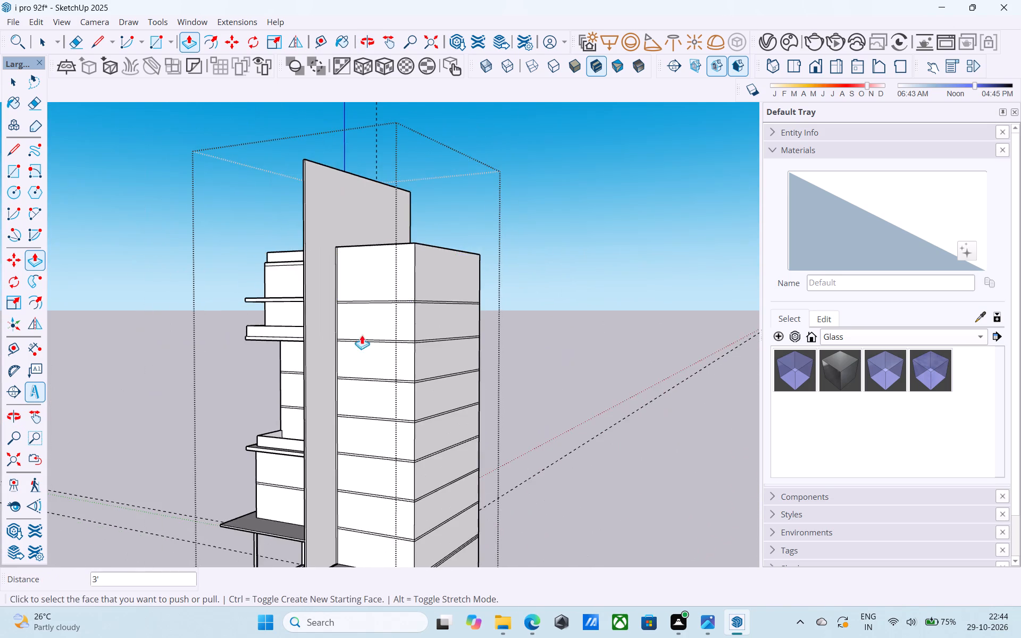
scroll(379, 324, down, 5)
middle_drag(386, 343, 496, 376)
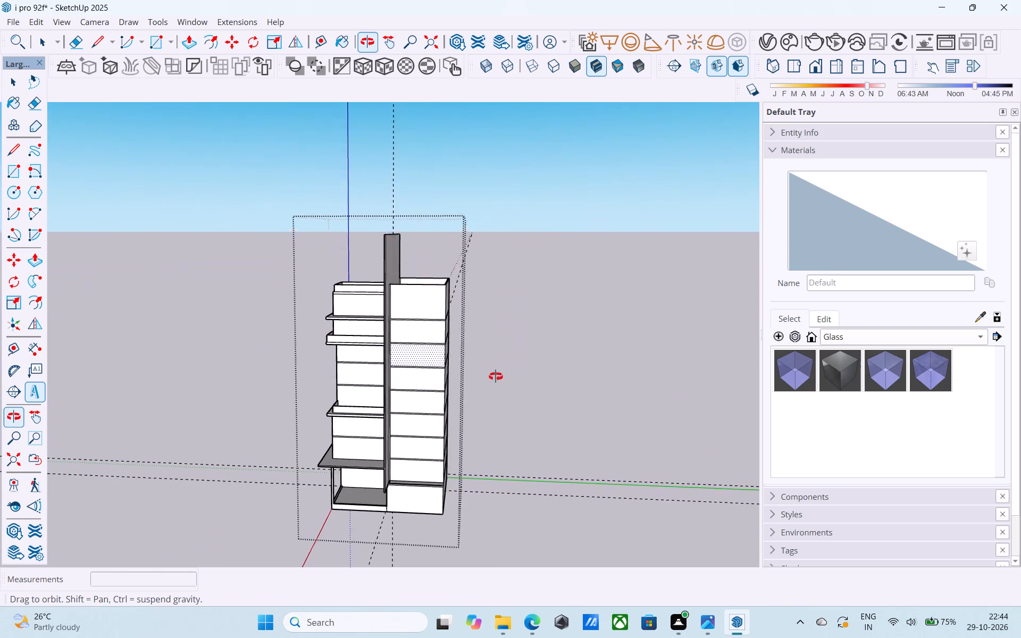
middle_drag(496, 376, 486, 388)
Copy the top edges of the tall tower's uppermost floor band, on both faces meeting at the outer corner, 10' up.
scroll(450, 333, up, 13)
middle_drag(433, 317, 379, 317)
key(space)
scroll(391, 317, up, 4)
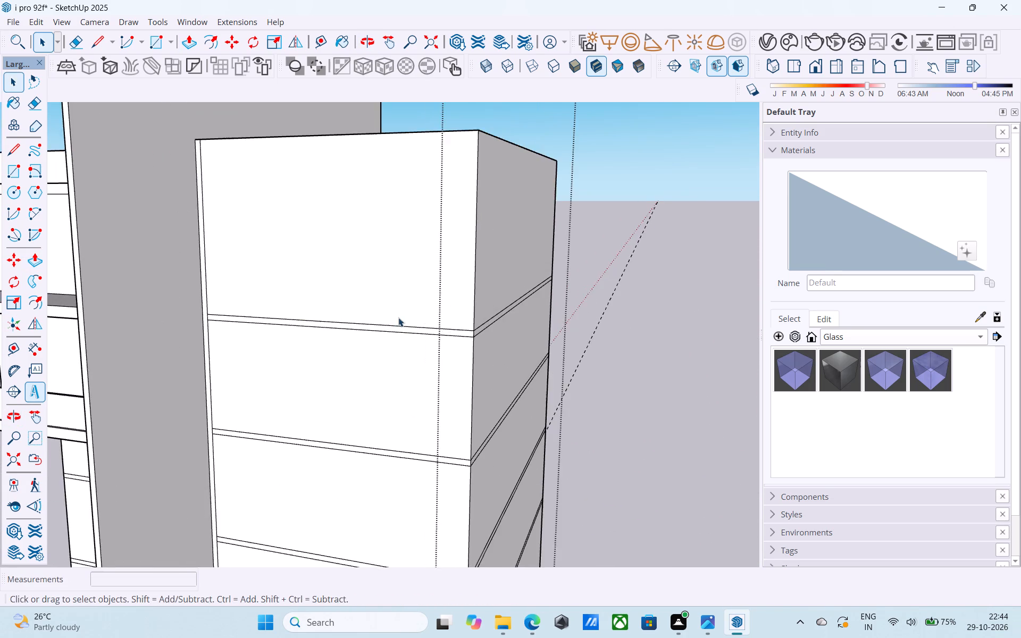
middle_drag(432, 323, 329, 330)
scroll(411, 344, up, 1)
shift+middle_drag(461, 336, 429, 337)
scroll(429, 335, up, 6)
click(440, 337)
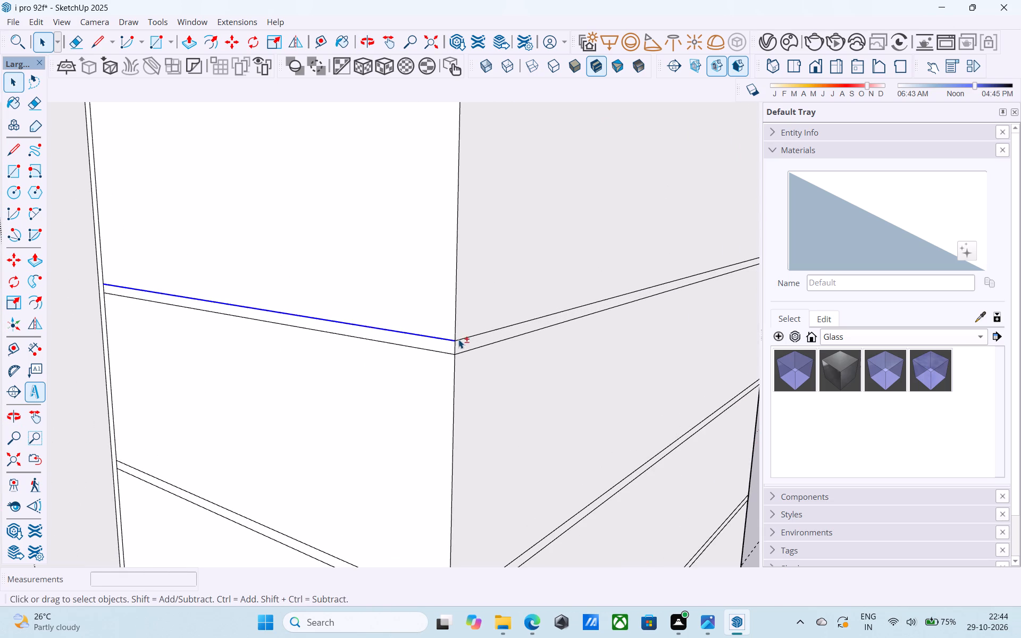
shift+click(458, 339)
key(m)
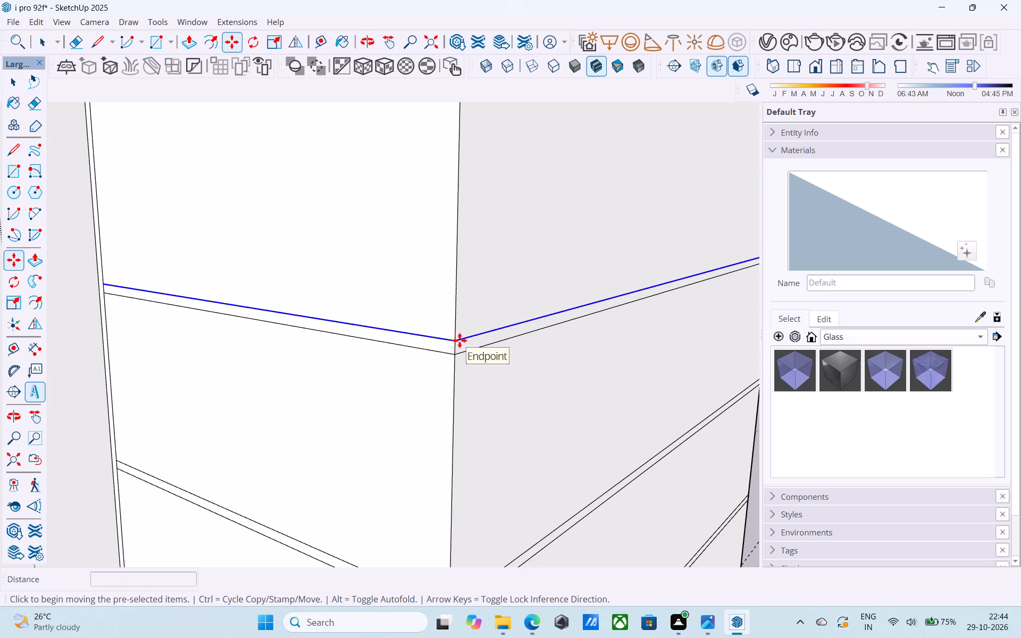
click(453, 340)
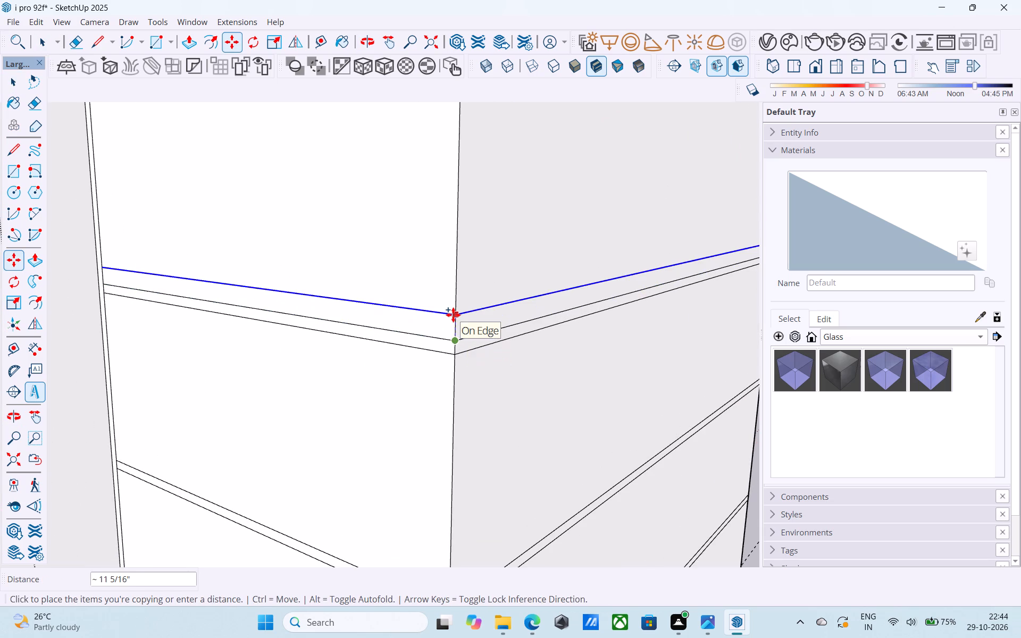
text(10')
key(Return)
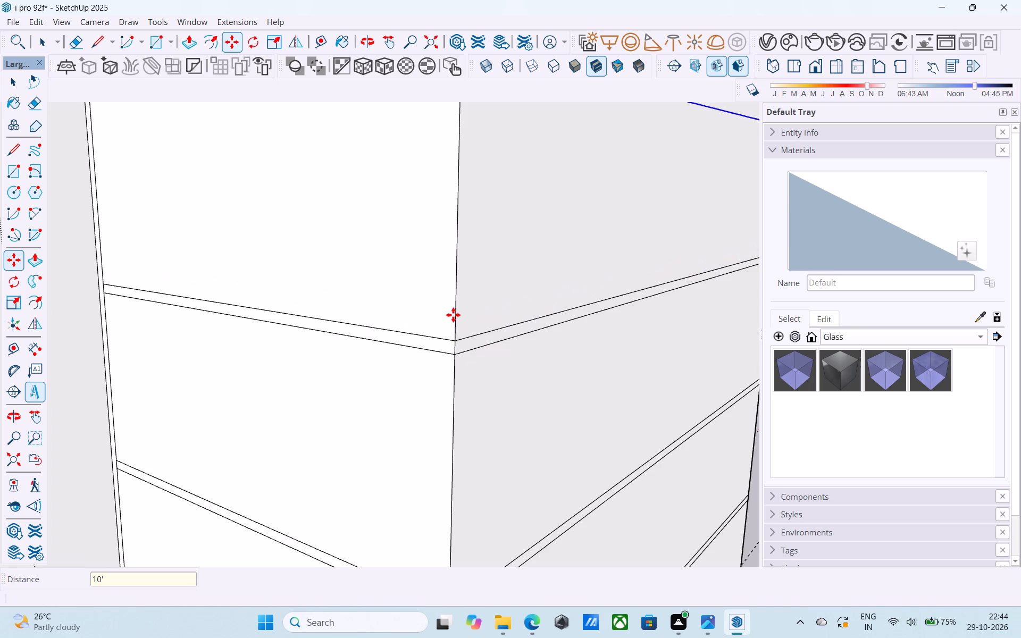
Copy the new pair of edges another 6" up to form the tower's top band below the parapet.
scroll(453, 315, down, 17)
middle_drag(445, 324, 446, 385)
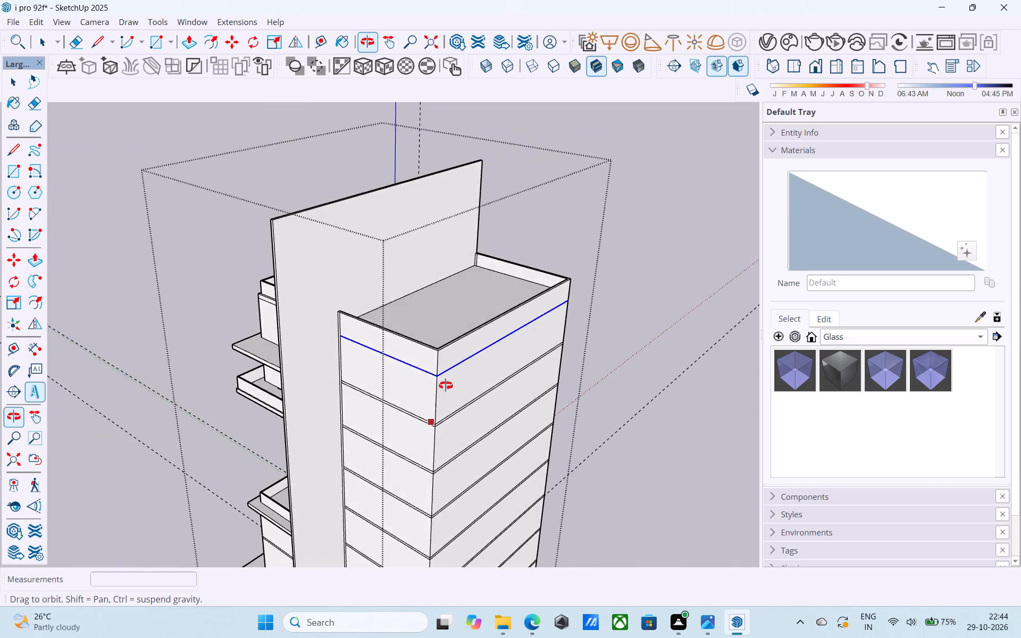
middle_drag(446, 385, 454, 374)
scroll(458, 348, up, 15)
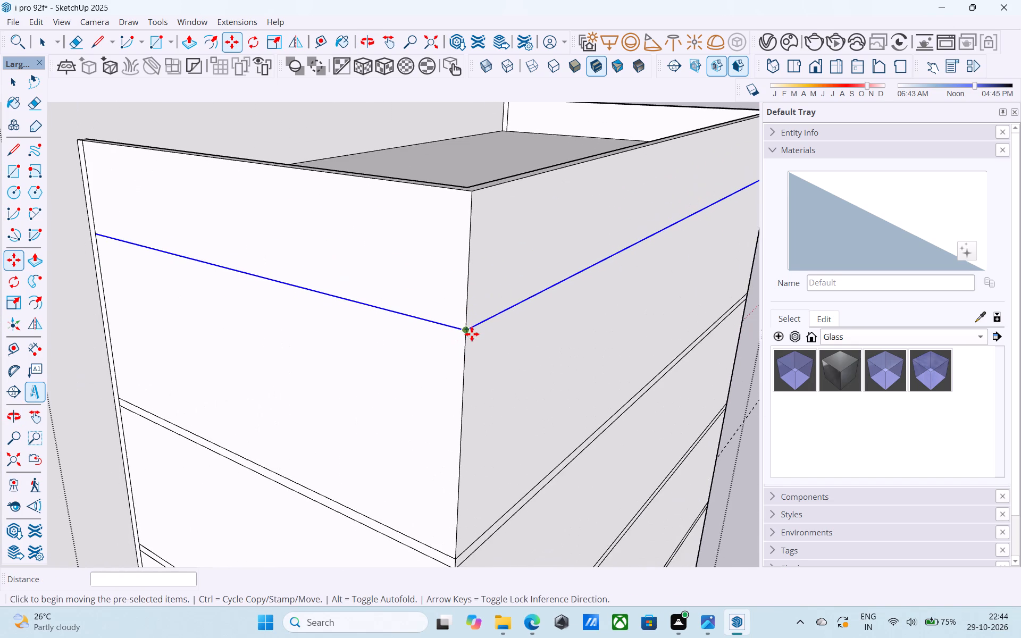
click(467, 331)
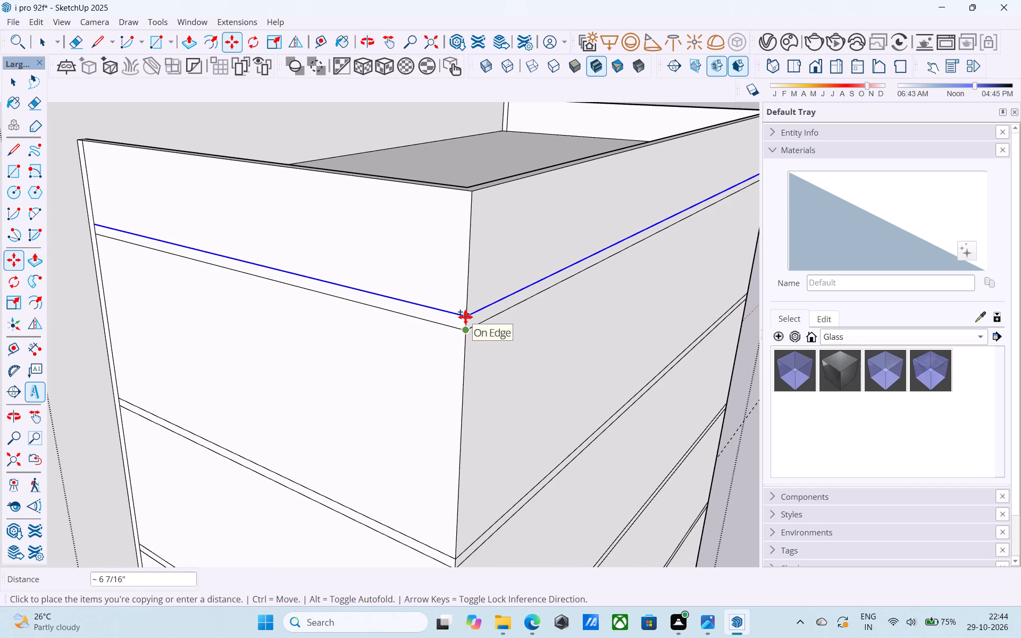
text(6")
key(Return)
key(space)
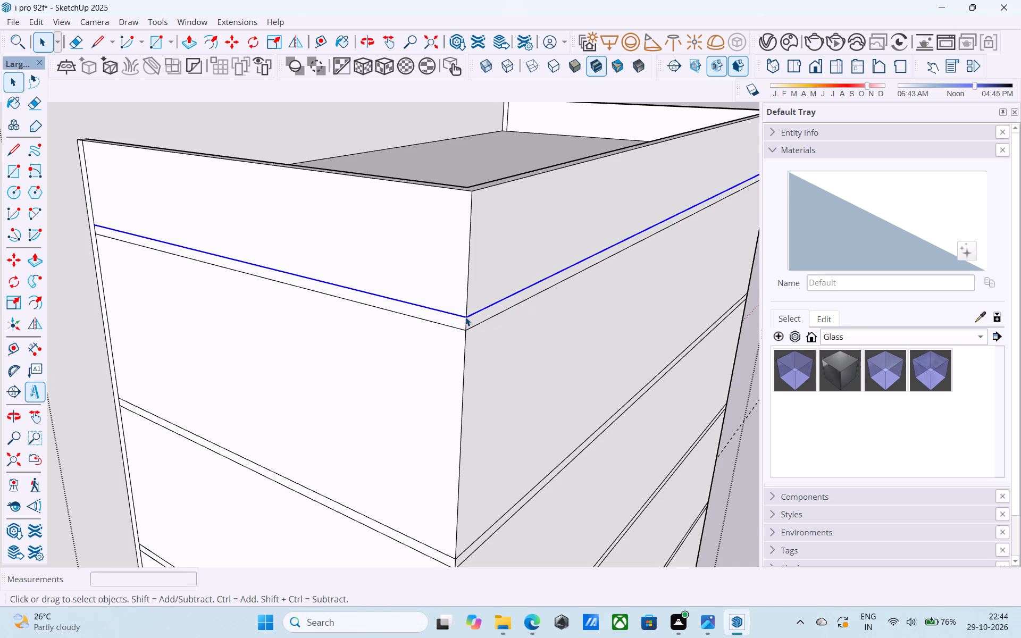
Examine the tall tower's front face from the top band down to the storey above the base terrace.
scroll(465, 317, down, 8)
middle_drag(452, 315, 451, 280)
scroll(451, 270, down, 17)
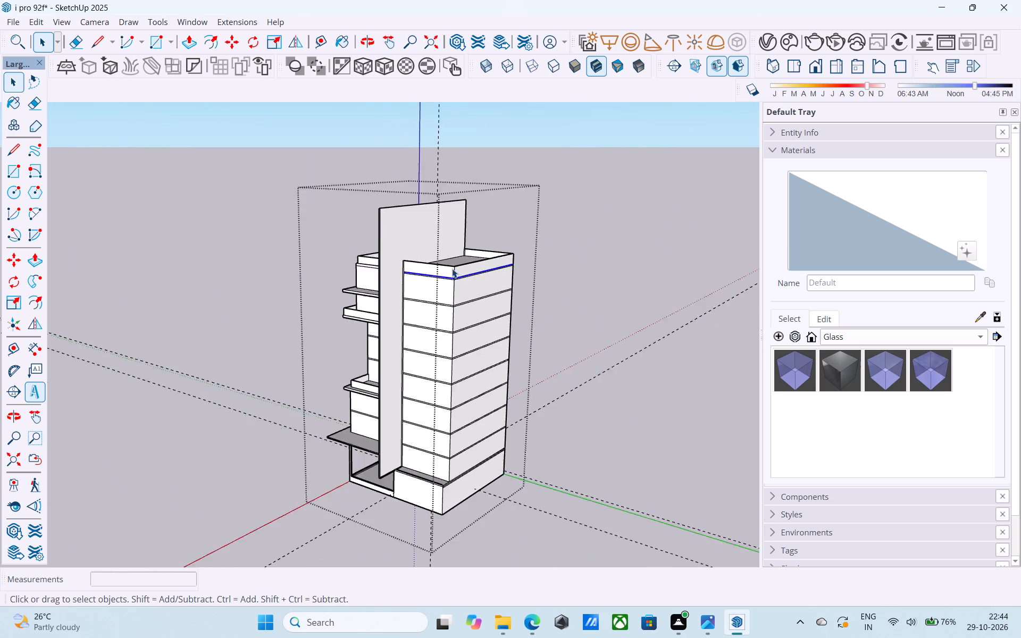
scroll(452, 268, down, 7)
scroll(431, 397, up, 20)
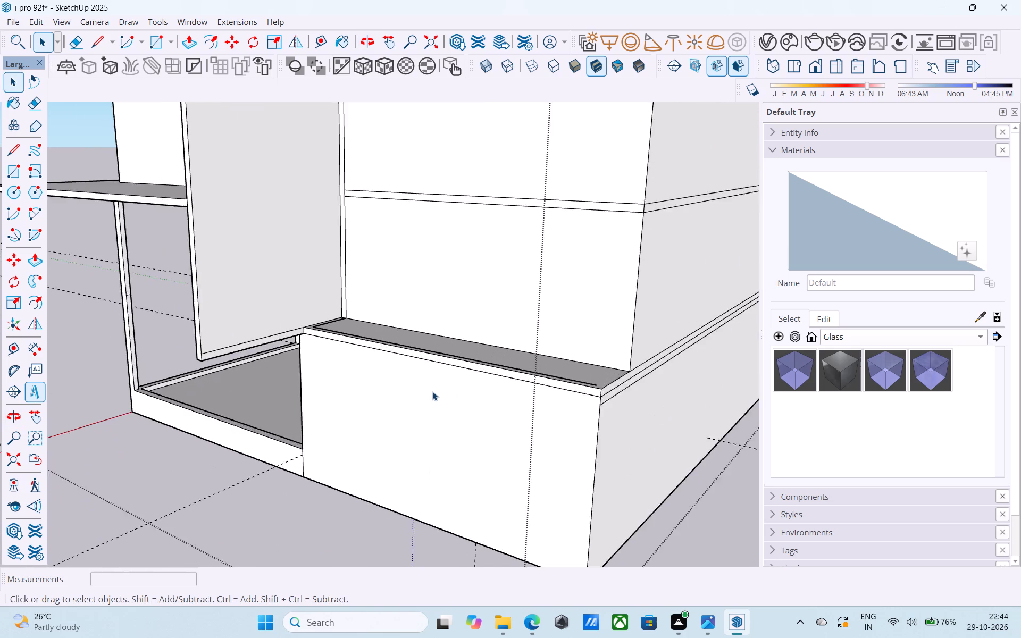
scroll(432, 391, up, 8)
scroll(421, 340, down, 6)
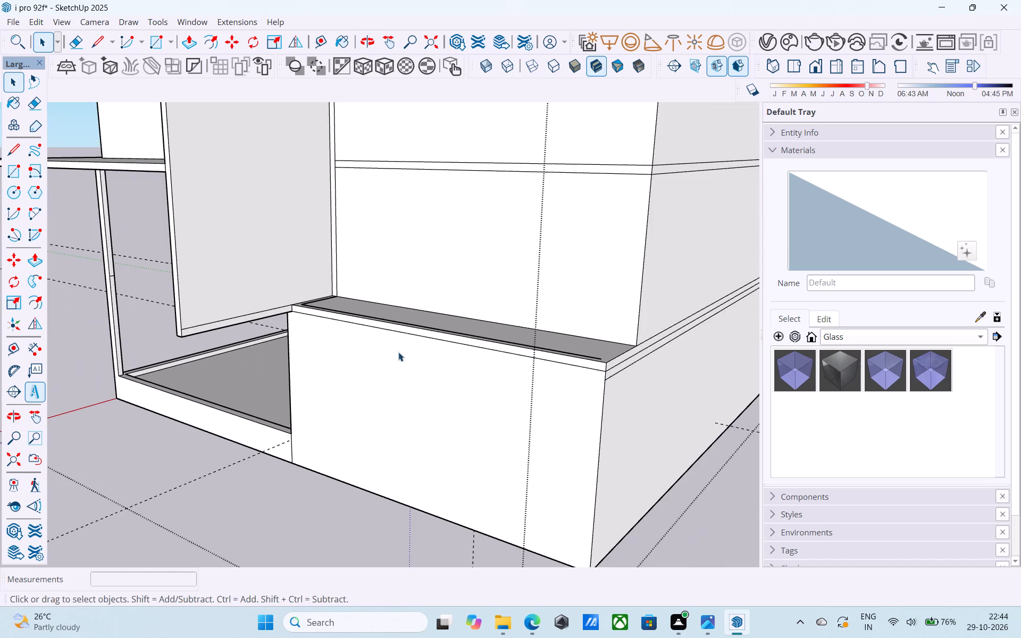
scroll(394, 358, down, 5)
middle_drag(387, 348, 381, 409)
scroll(424, 362, up, 8)
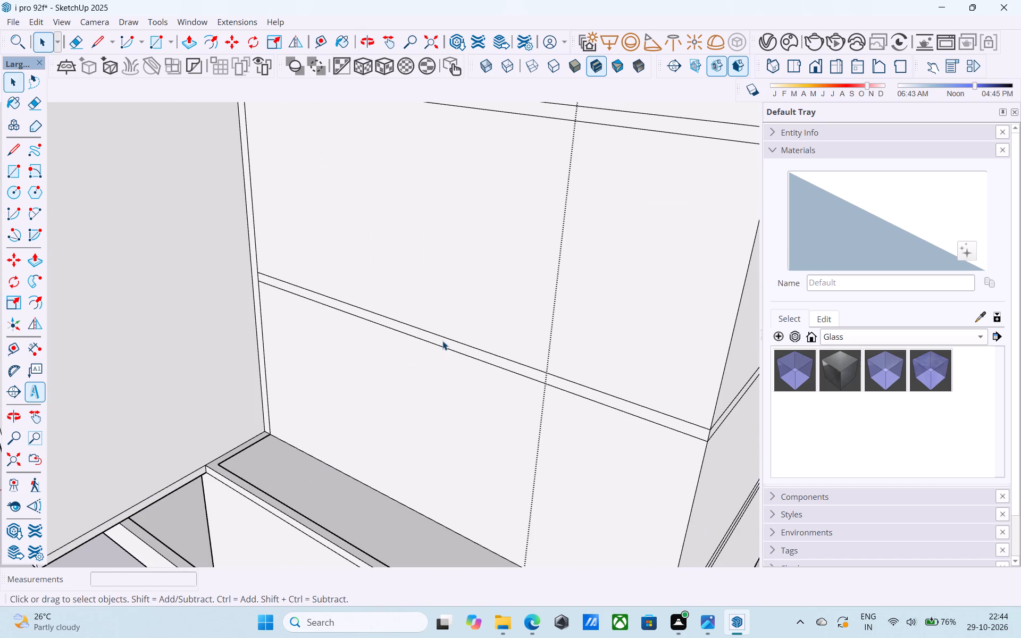
Copy the vertical edge beside the slab wall, on the first storey above the base terrace, 6' across the tower's front face.
click(442, 340)
scroll(442, 340, down, 4)
middle_drag(442, 340, 493, 357)
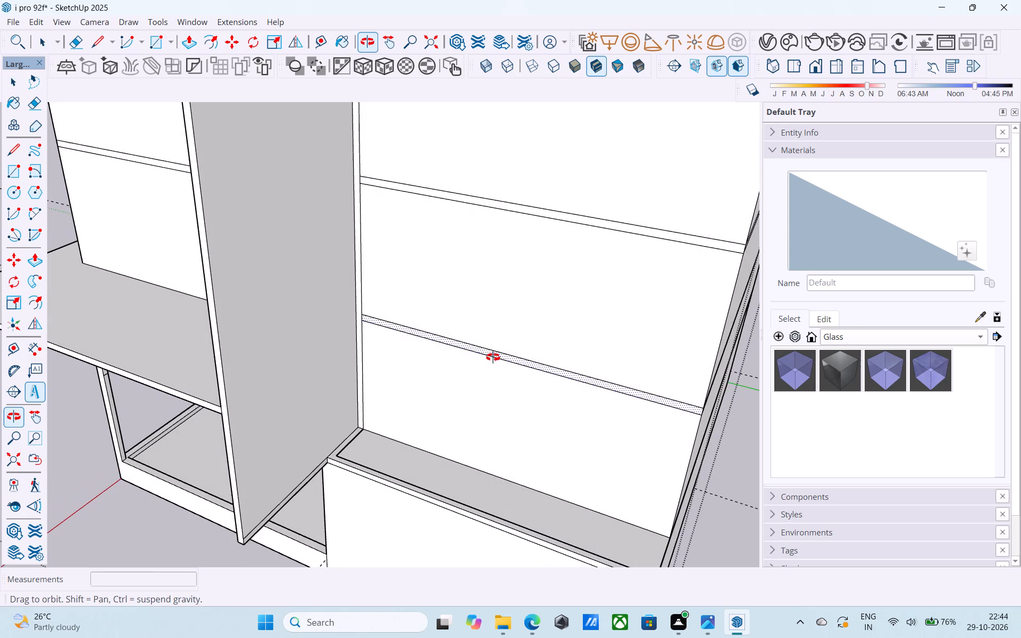
middle_drag(493, 357, 568, 338)
scroll(491, 354, up, 3)
click(426, 329)
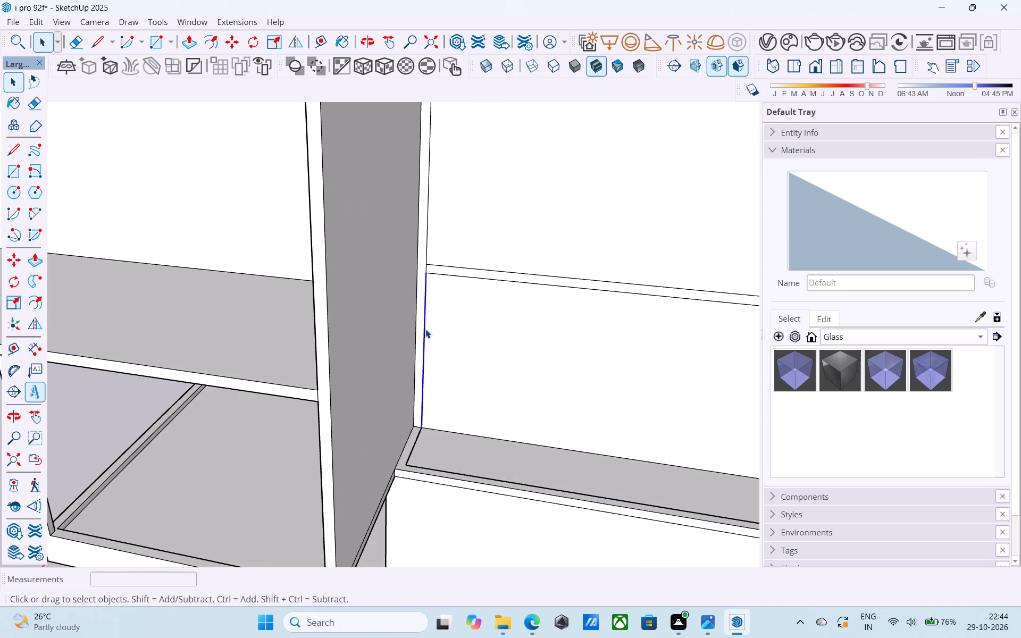
key(m)
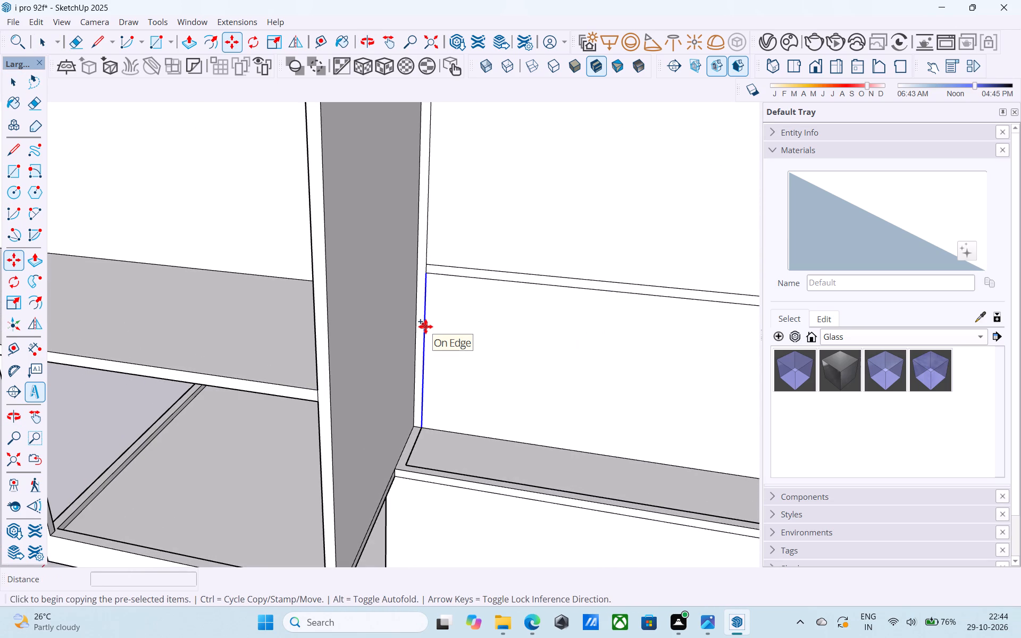
scroll(425, 326, down, 2)
shift+middle_drag(425, 326, 355, 317)
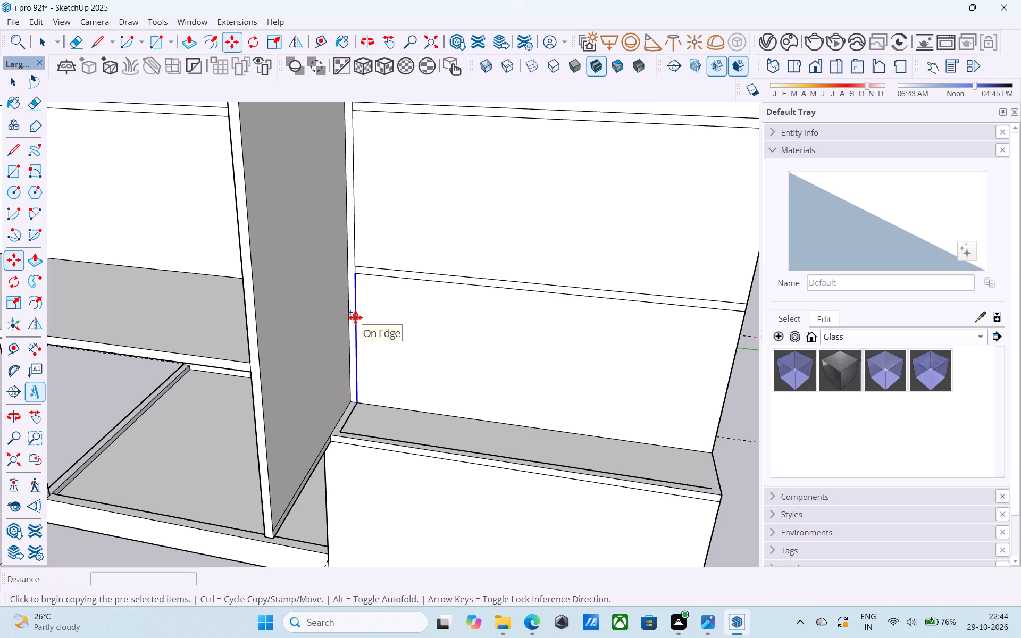
scroll(352, 313, up, 5)
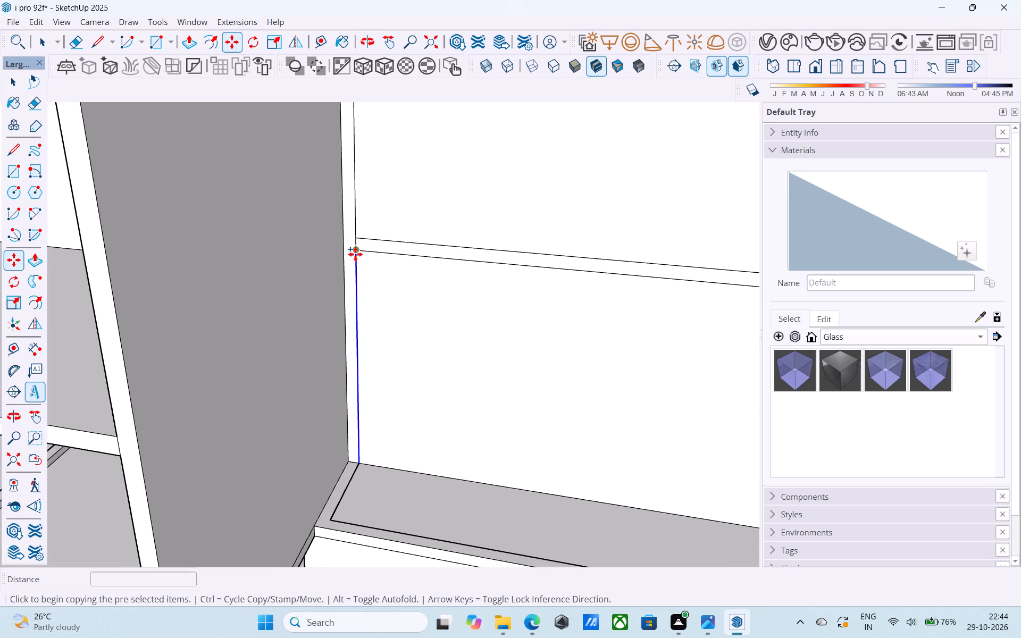
click(355, 254)
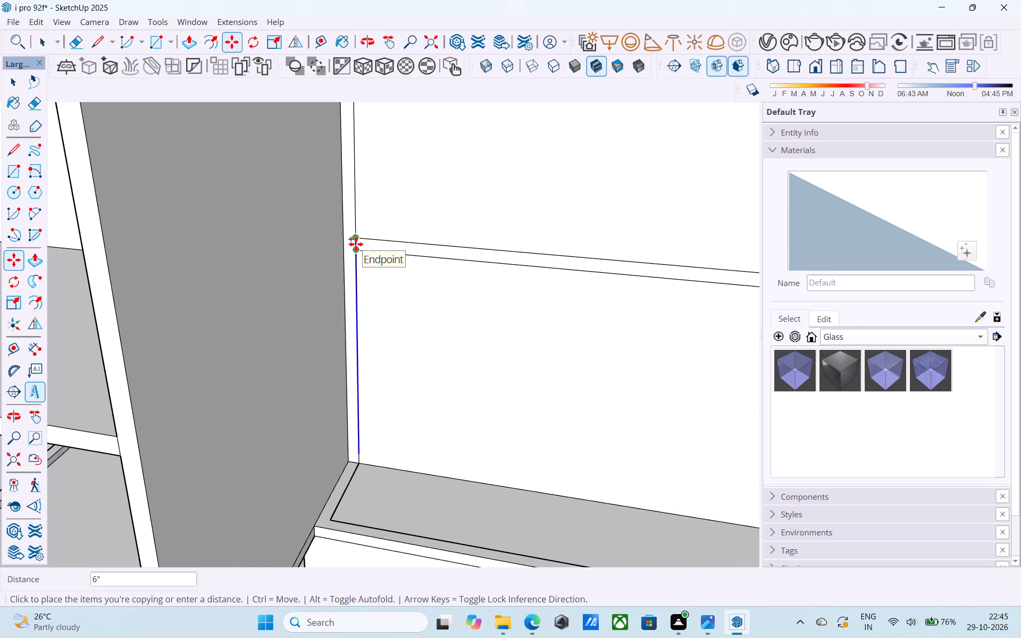
scroll(356, 244, down, 1)
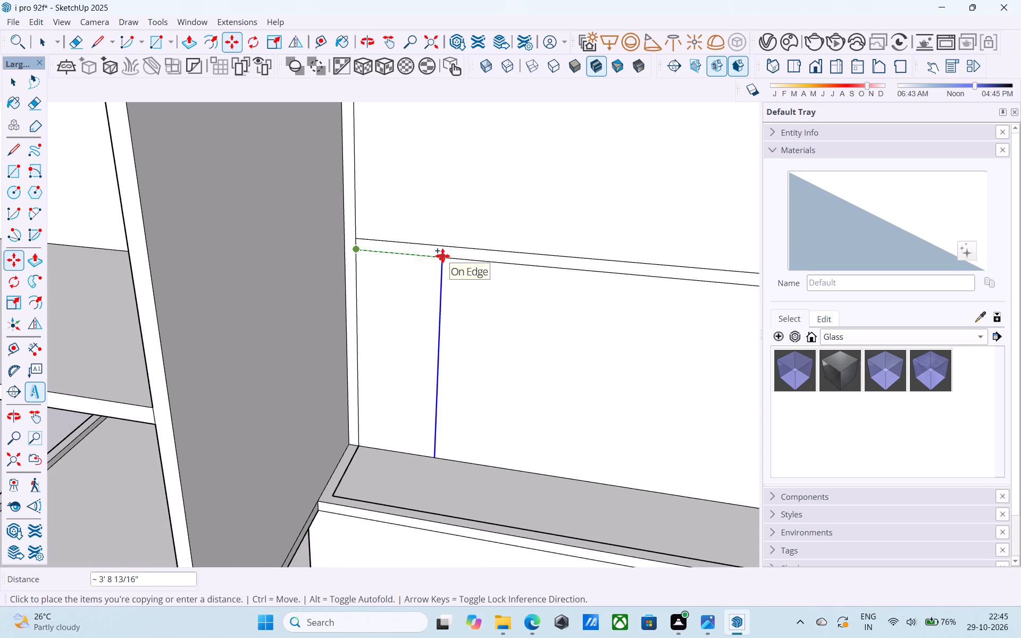
text(6')
key(Return)
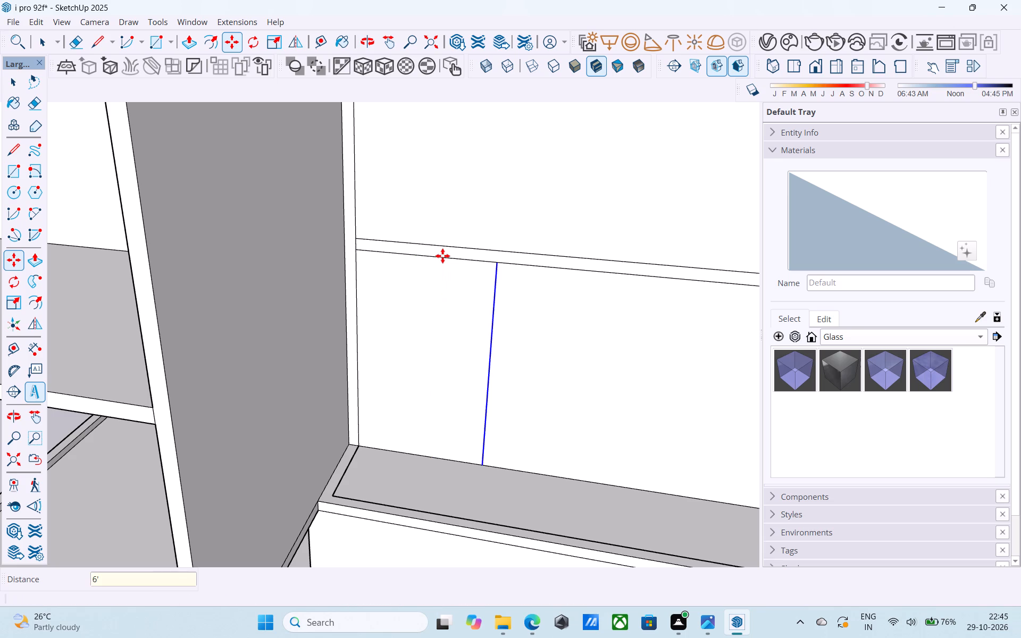
Draw a vertical line from the top of the copied edge up to the upper edge of the tower's top band.
key(l)
click(493, 263)
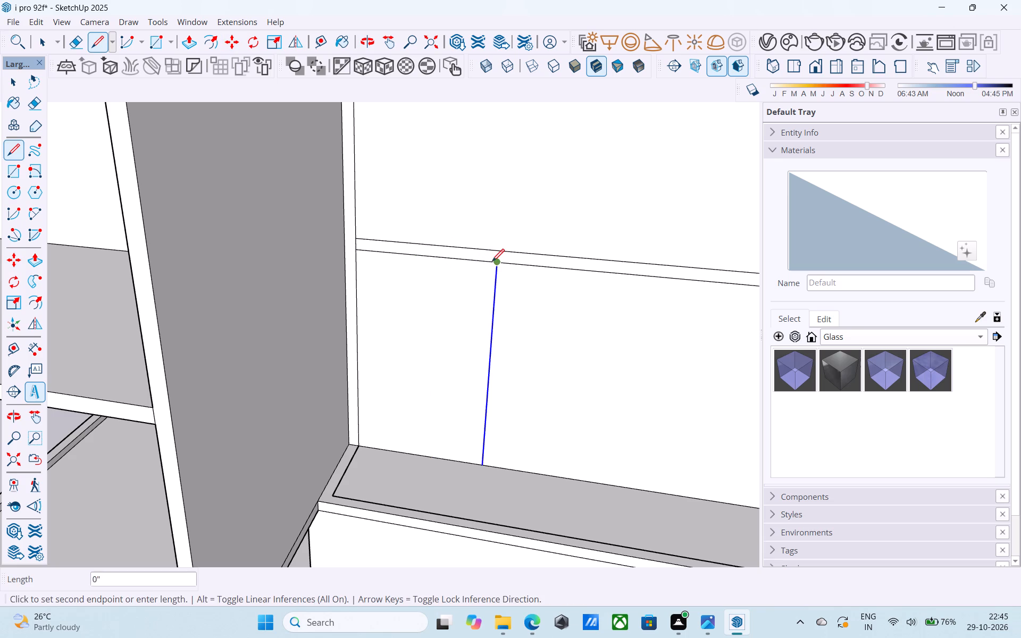
scroll(492, 263, down, 11)
scroll(490, 265, down, 12)
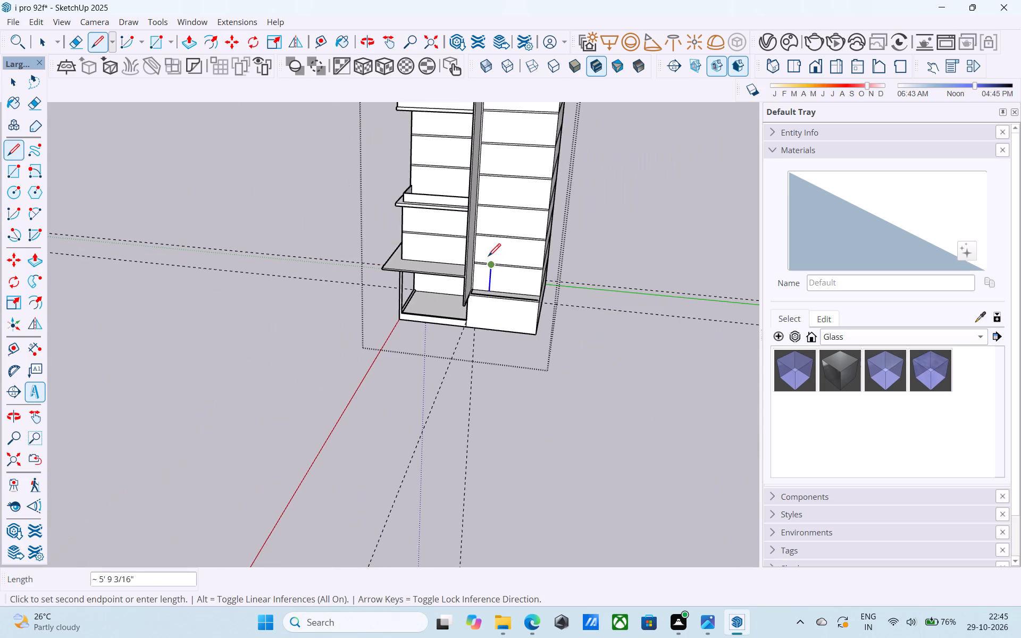
scroll(488, 255, down, 4)
shift+middle_drag(488, 255, 491, 411)
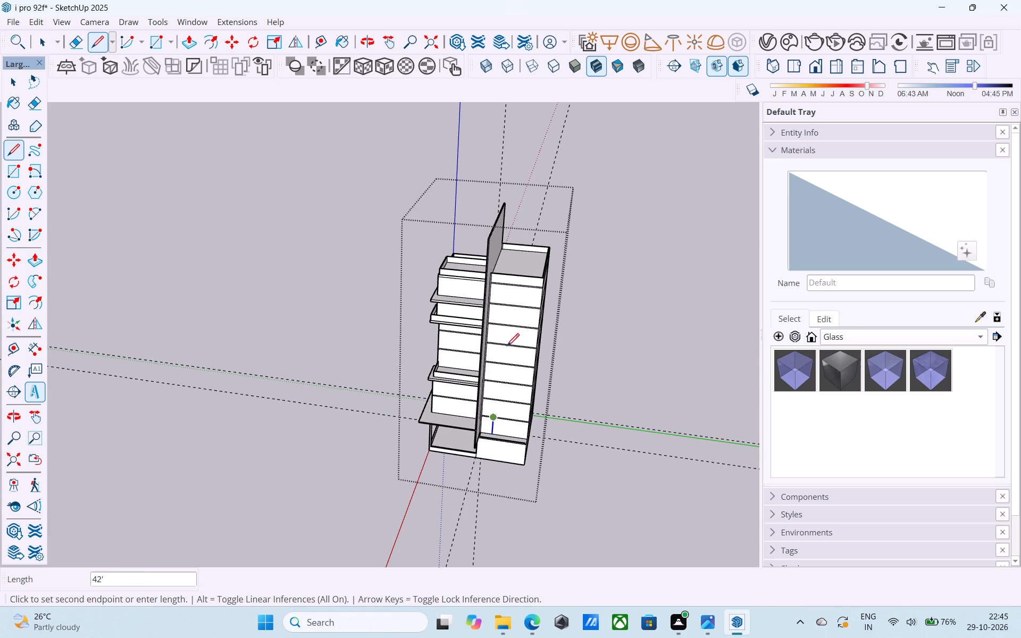
scroll(509, 337, down, 5)
middle_drag(509, 337, 507, 414)
scroll(507, 414, up, 6)
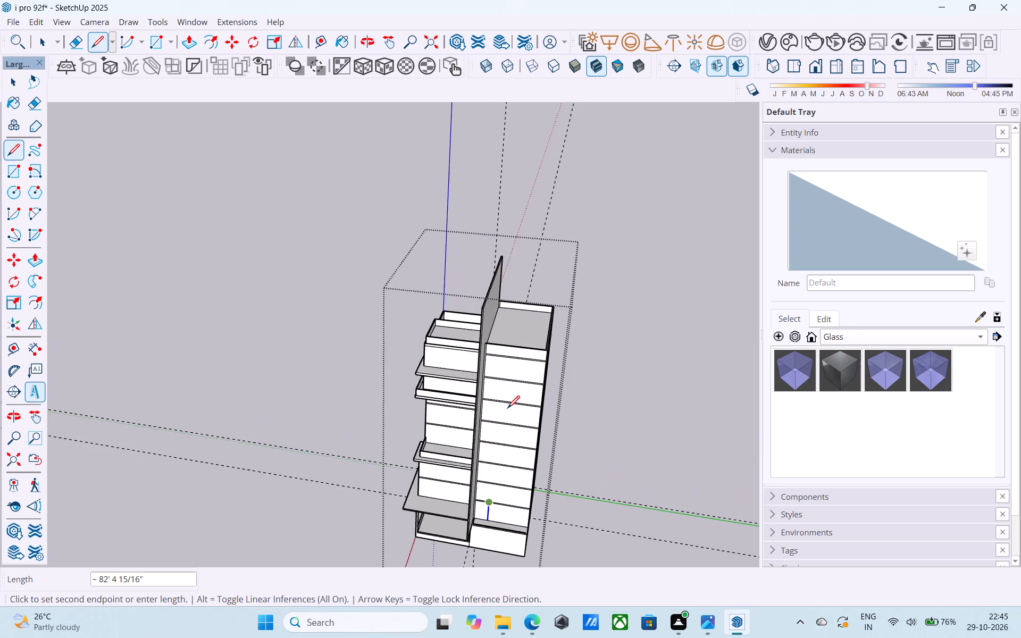
scroll(507, 409, up, 4)
scroll(507, 409, down, 5)
shift+middle_drag(507, 409, 508, 324)
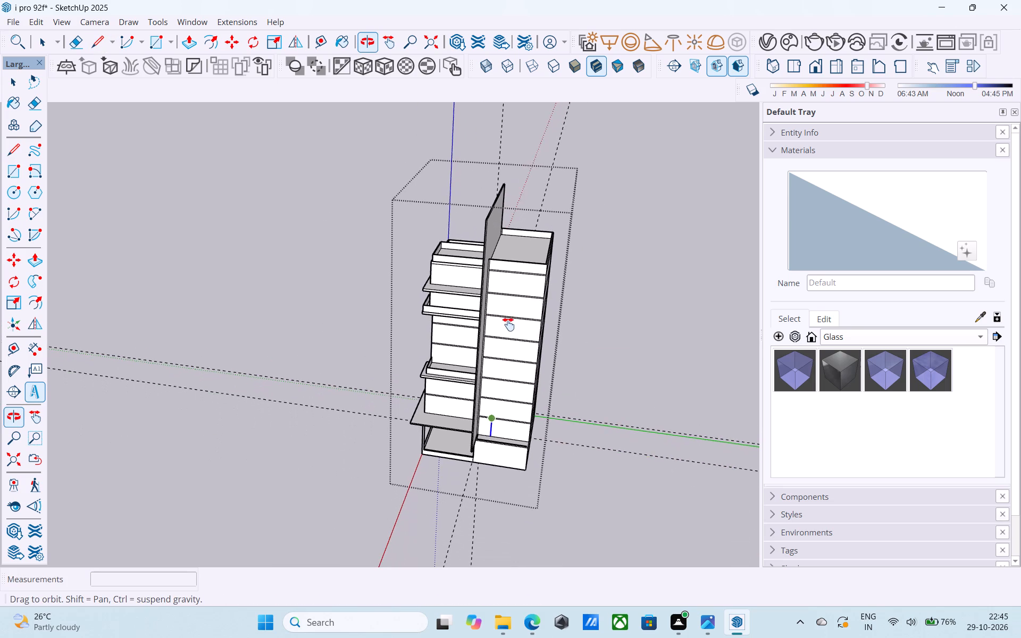
shift+middle_drag(508, 324, 508, 322)
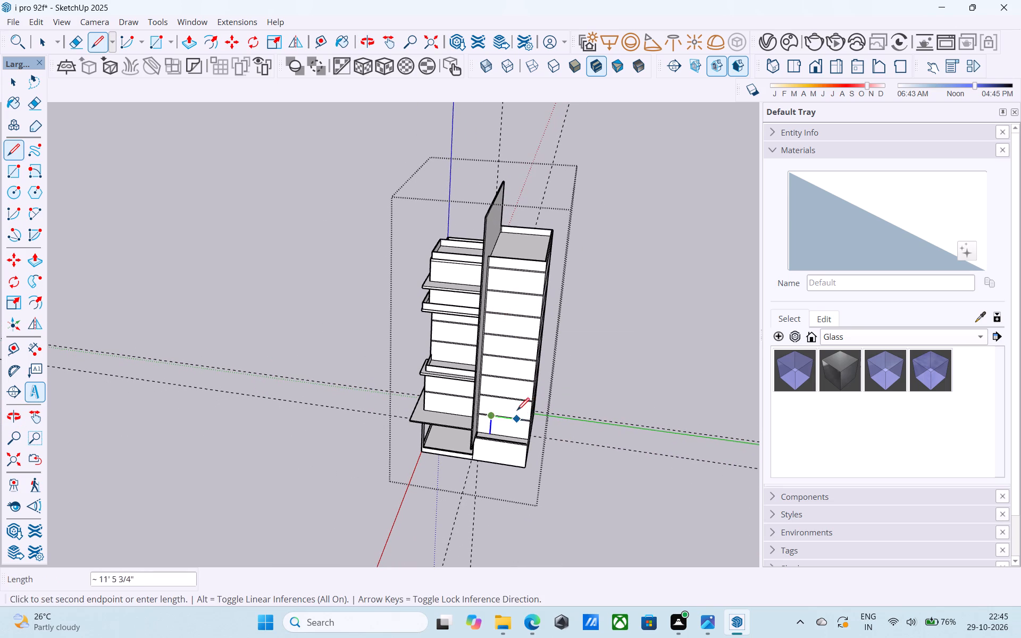
shift+middle_drag(489, 309, 480, 382)
scroll(513, 350, up, 12)
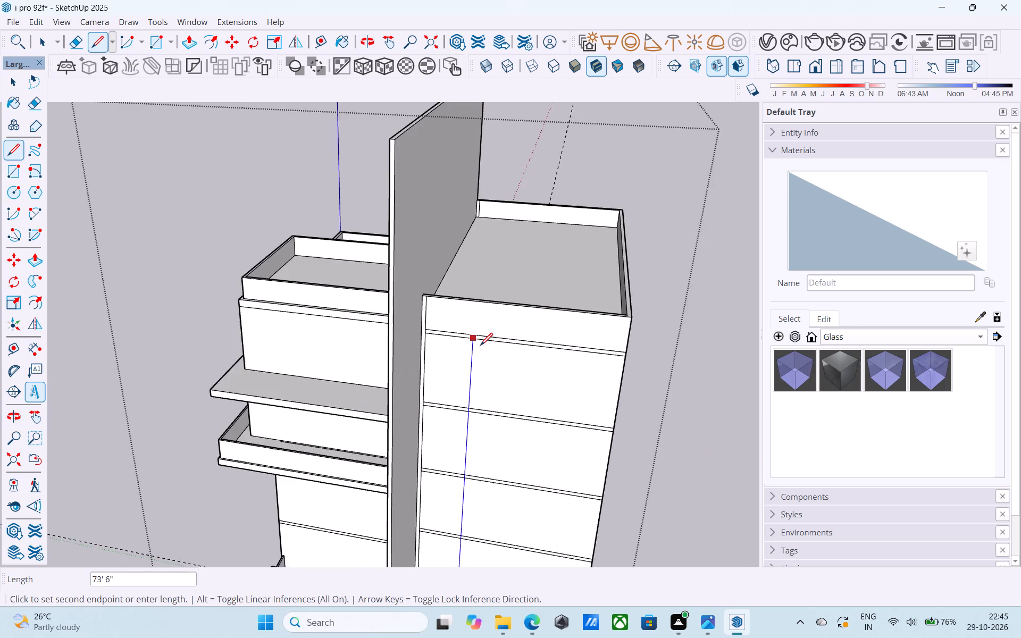
scroll(480, 347, up, 3)
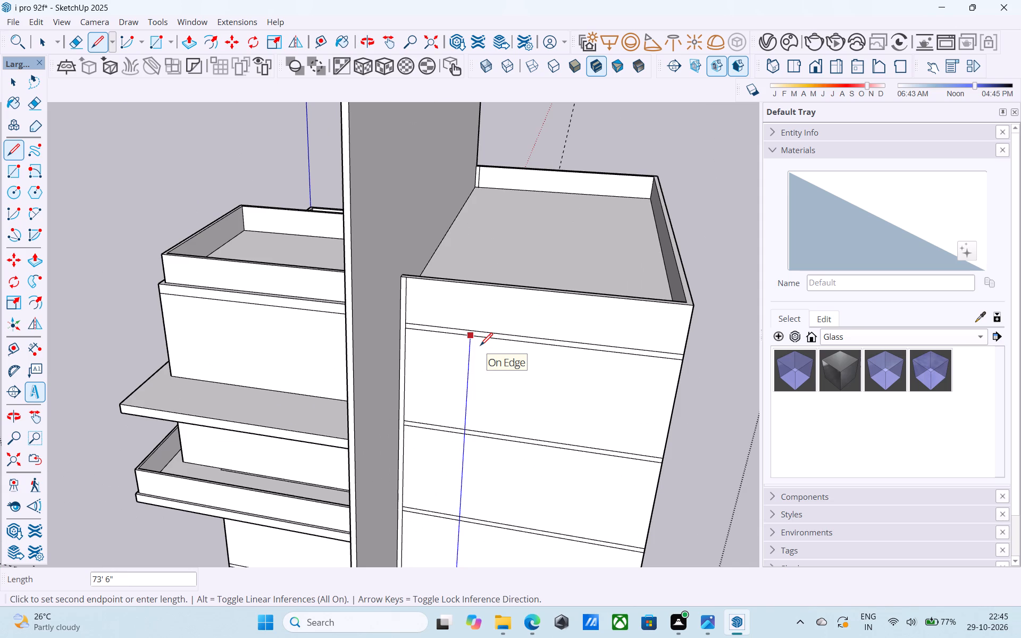
scroll(480, 347, up, 1)
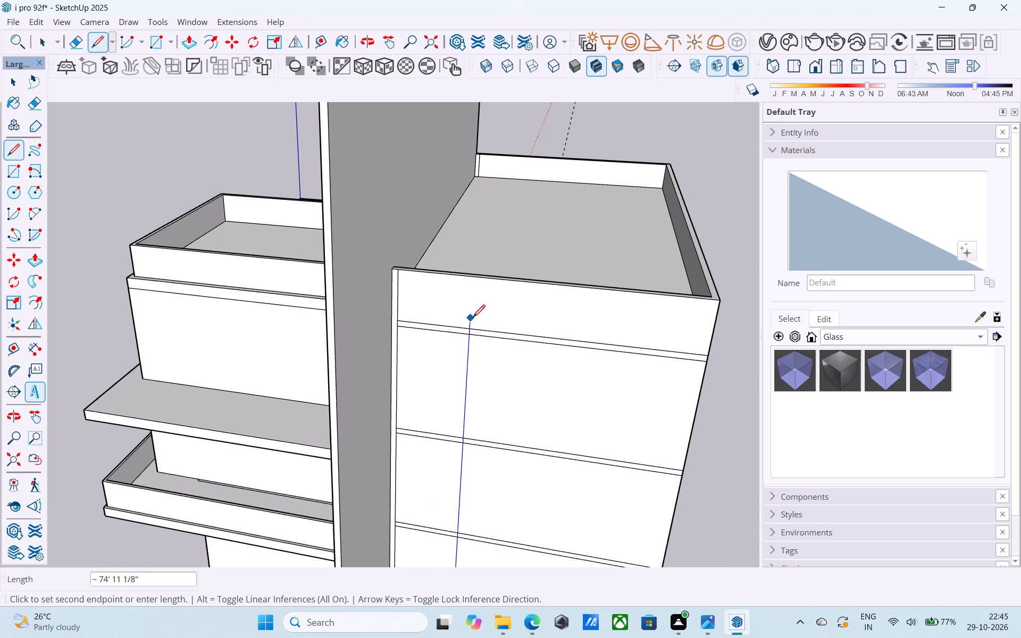
scroll(473, 318, up, 4)
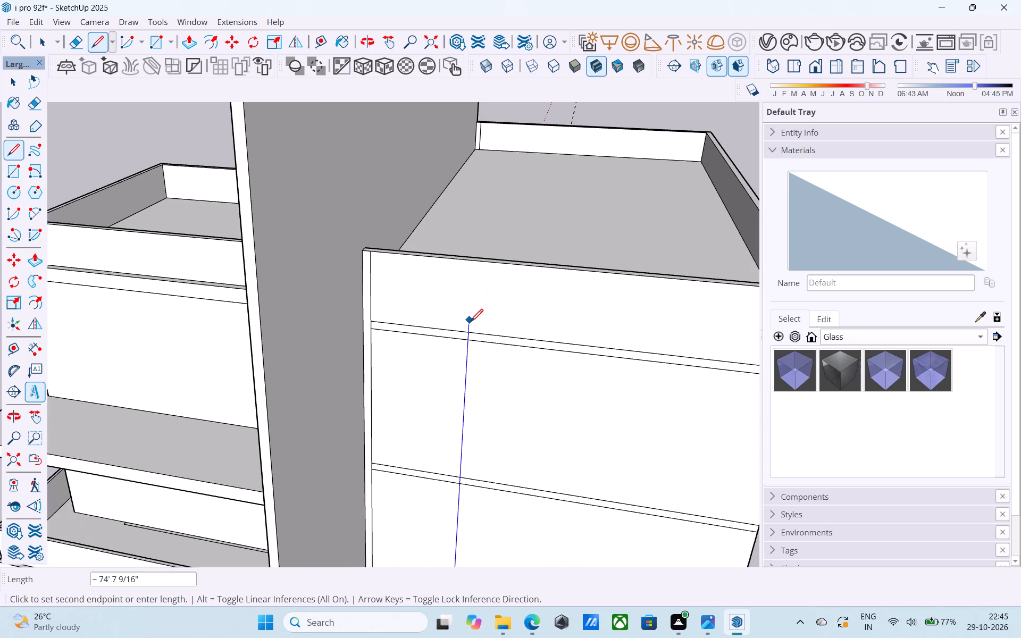
click(468, 330)
Examine the tower's lower storeys around the new vertical line and the outer corner above the base terrace.
scroll(453, 329, down, 6)
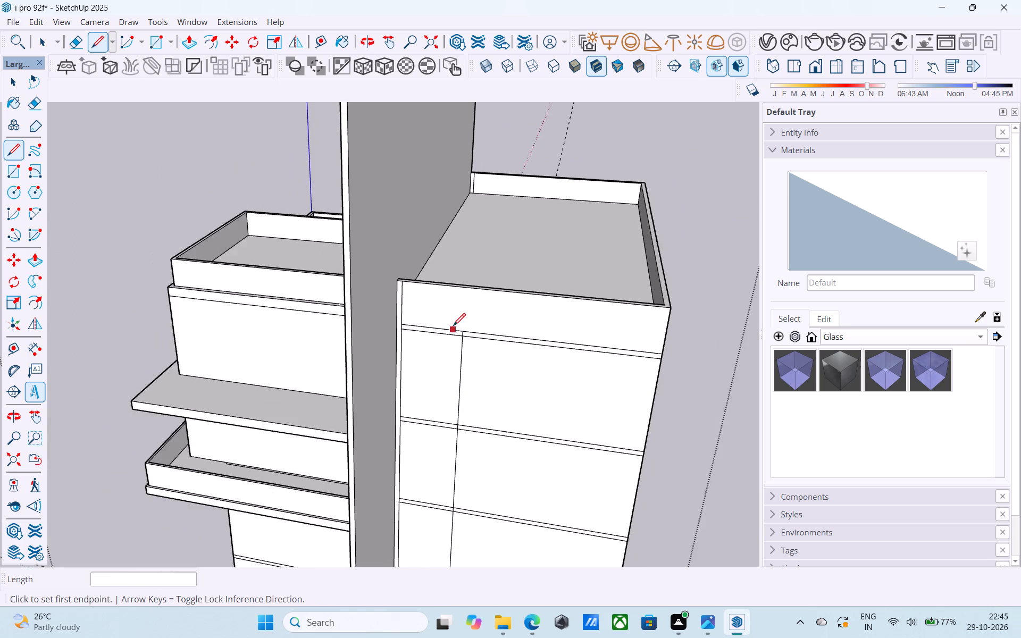
scroll(453, 327, down, 15)
middle_drag(449, 437, 453, 418)
scroll(497, 441, up, 8)
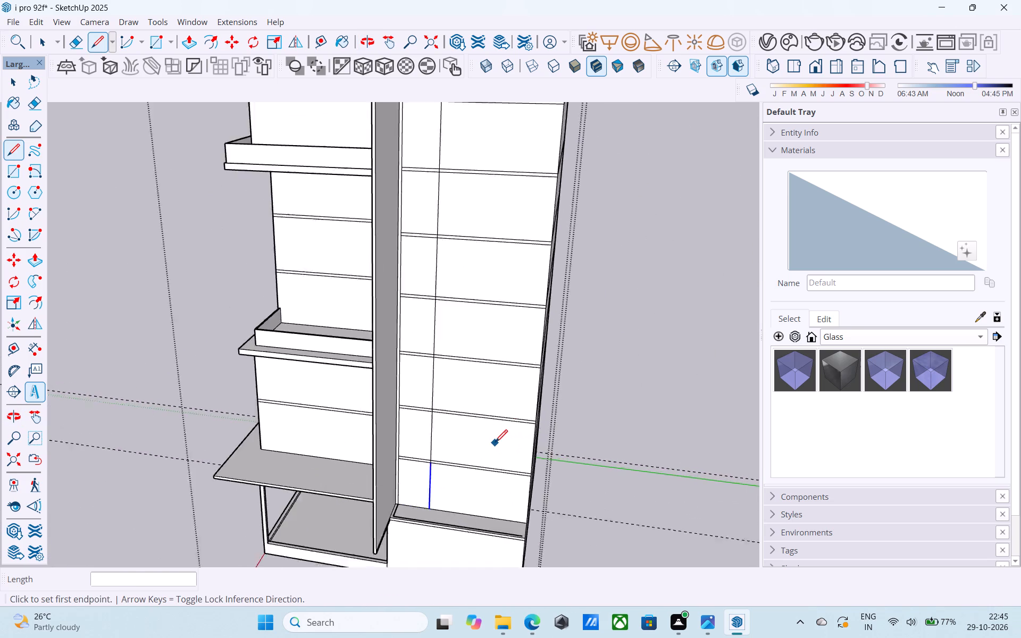
scroll(495, 443, up, 7)
key(space)
middle_drag(486, 480, 471, 435)
scroll(445, 395, up, 3)
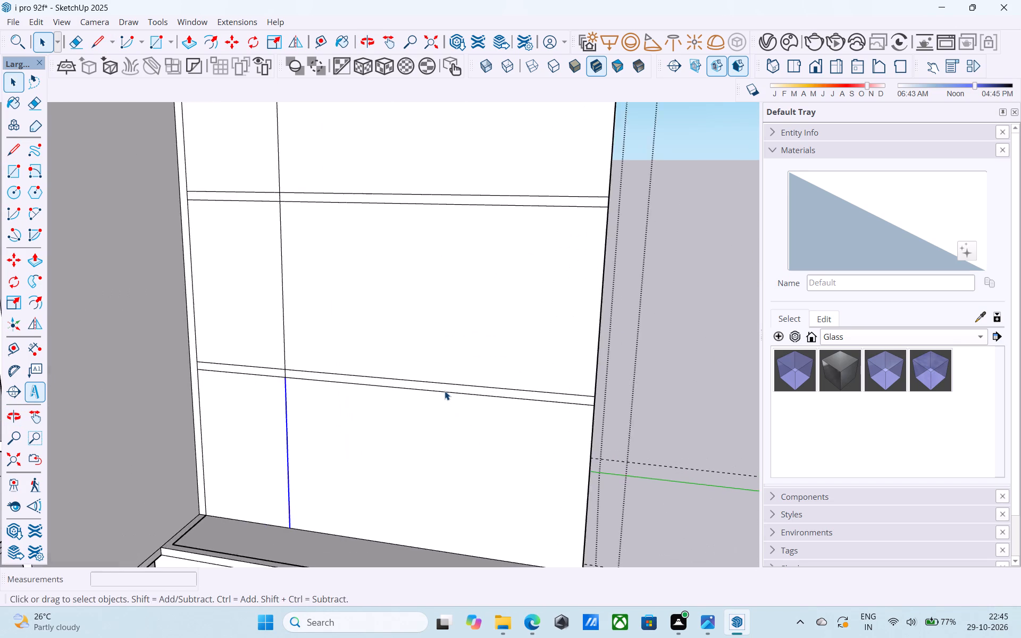
scroll(445, 391, up, 4)
middle_drag(445, 391, 429, 389)
scroll(429, 389, down, 6)
middle_drag(431, 389, 422, 397)
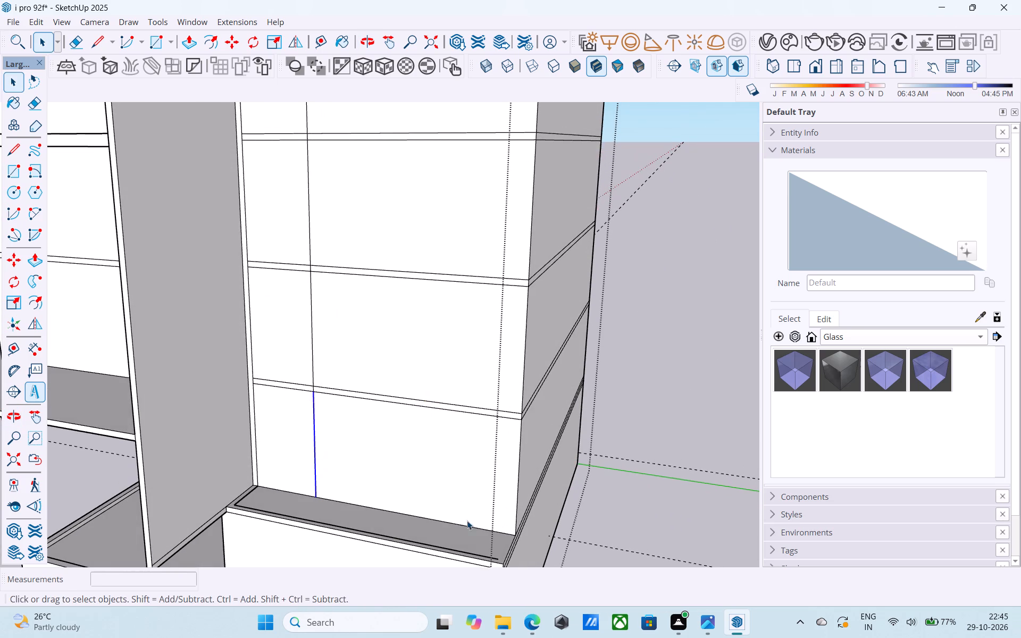
Draw a 4.5" line from the tower's outer front corner along the front face's bottom edge at the base terrace.
middle_drag(494, 520, 505, 526)
scroll(534, 555, up, 9)
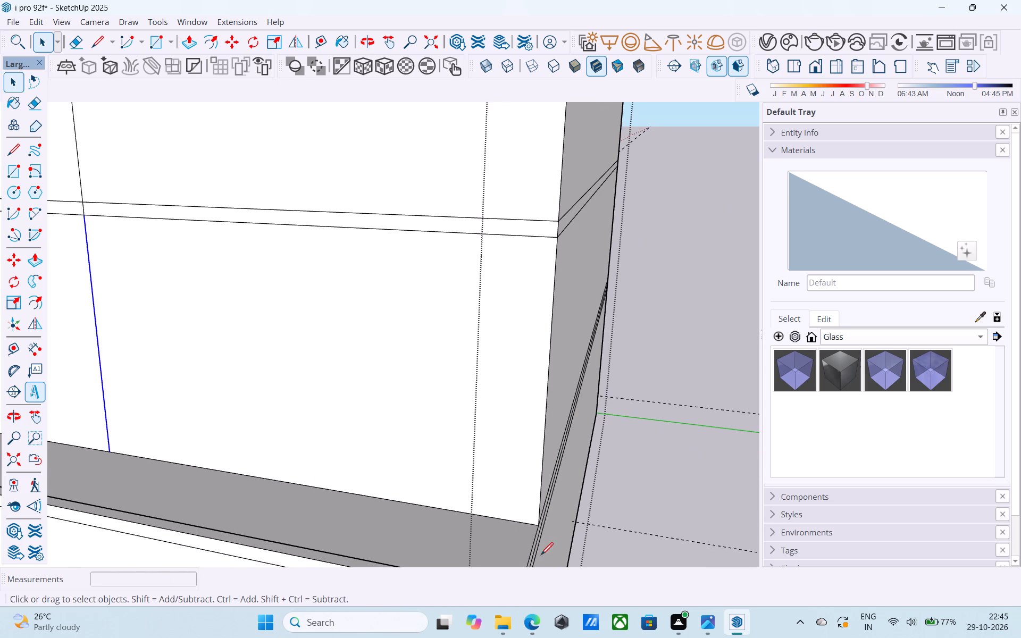
key(l)
scroll(534, 527, up, 17)
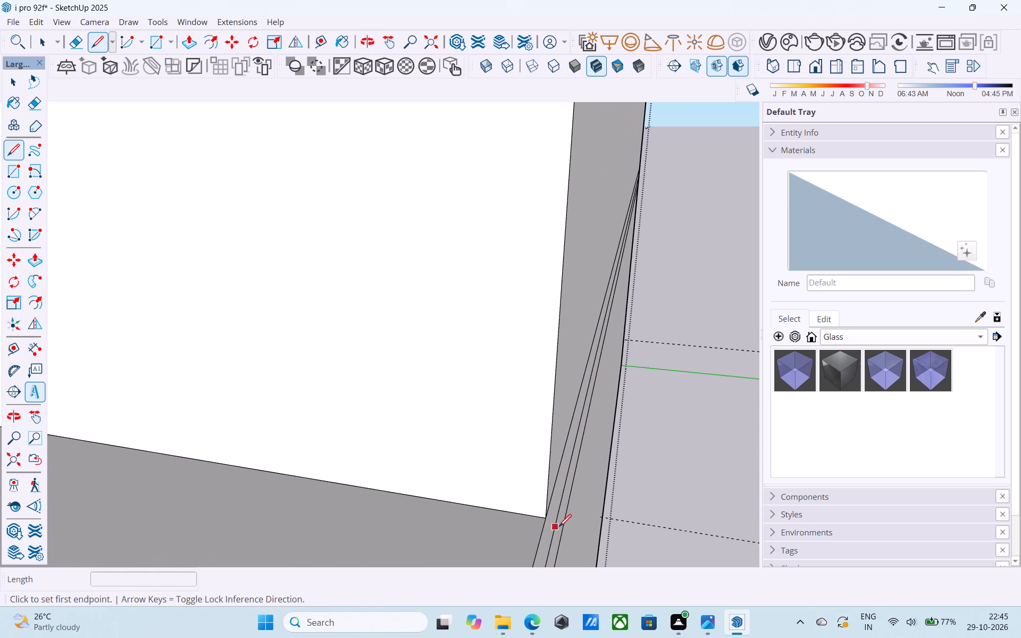
click(549, 519)
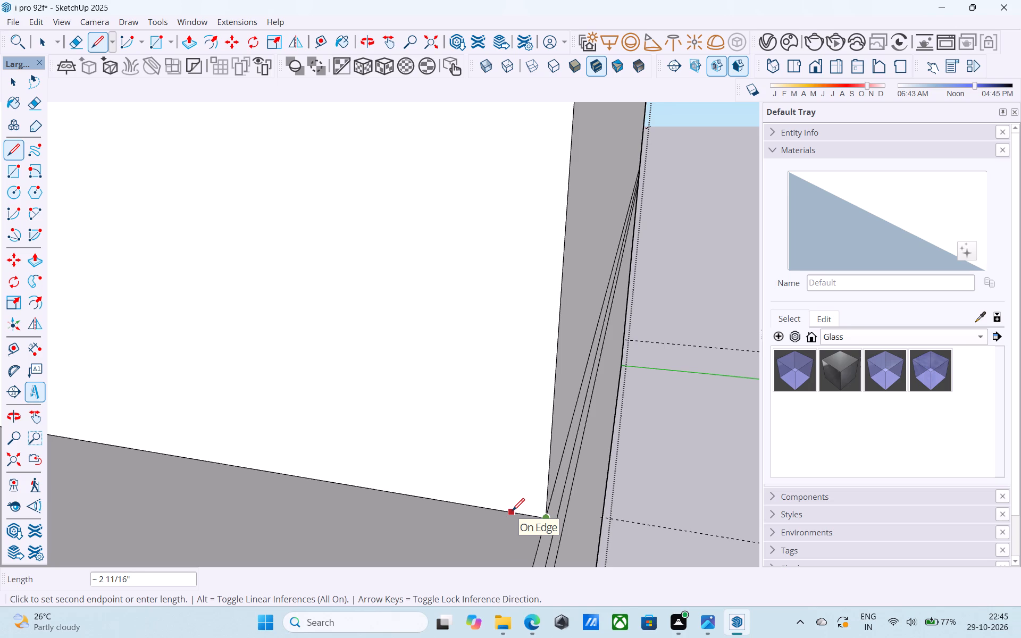
text(4.5")
key(Return)
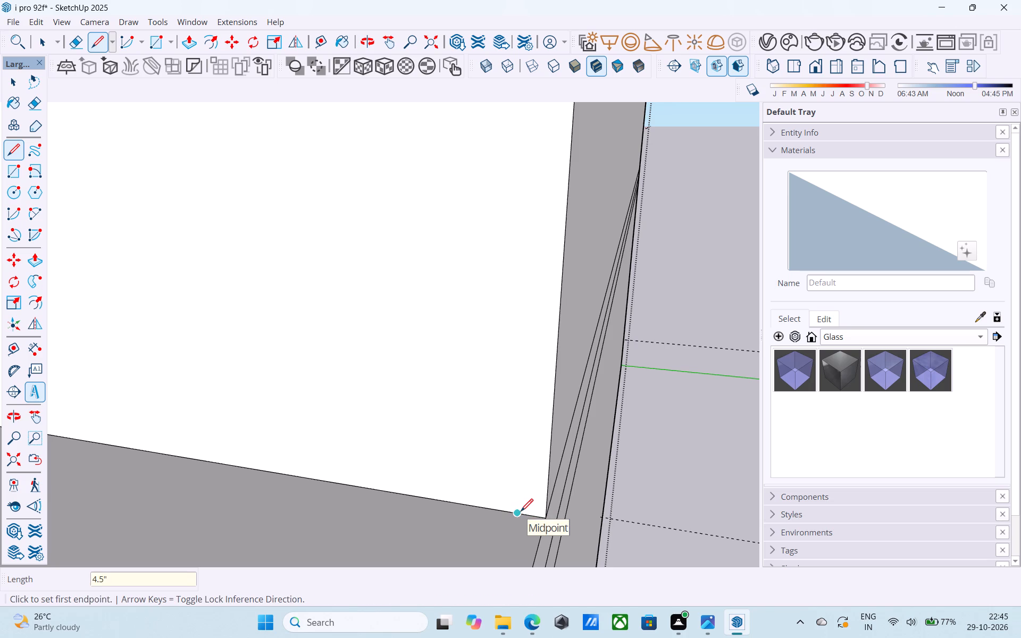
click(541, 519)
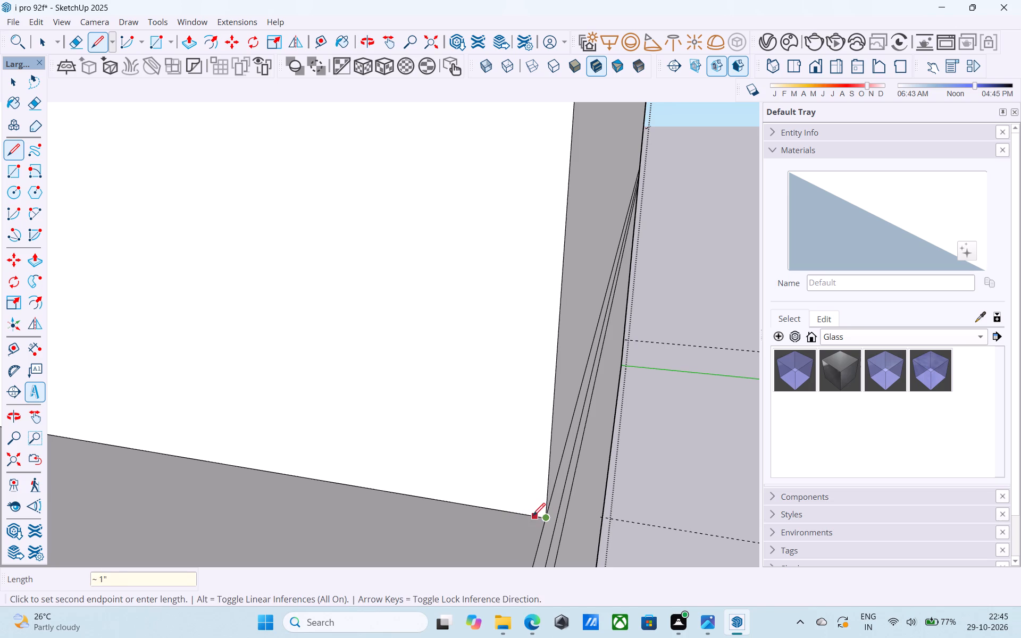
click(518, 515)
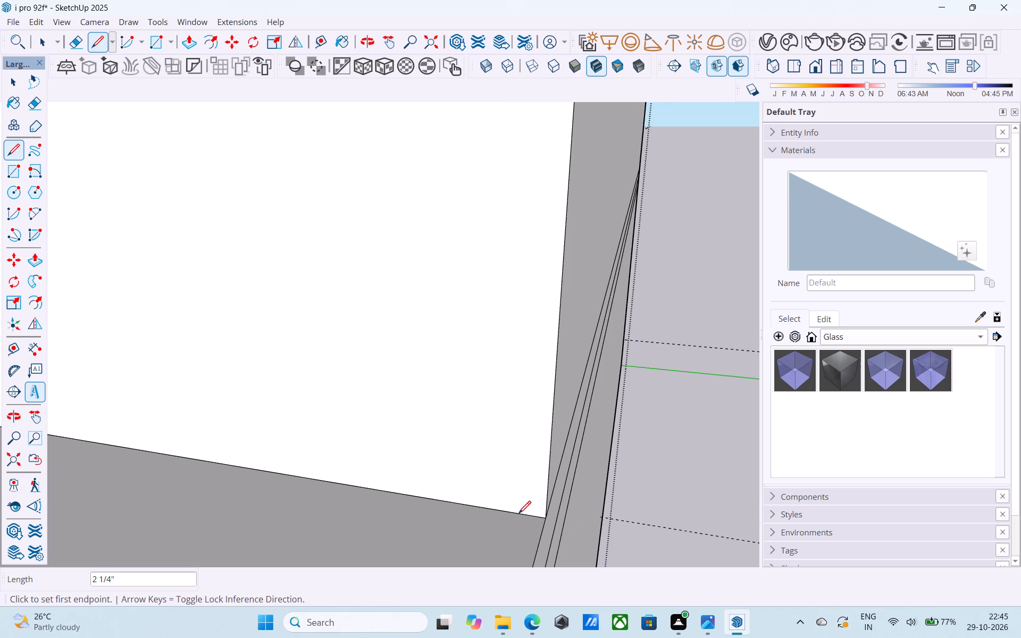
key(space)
Draw a vertical line about 88' 6" long from the 4.5" point up the tower's front face to the parapet's top edge.
key(l)
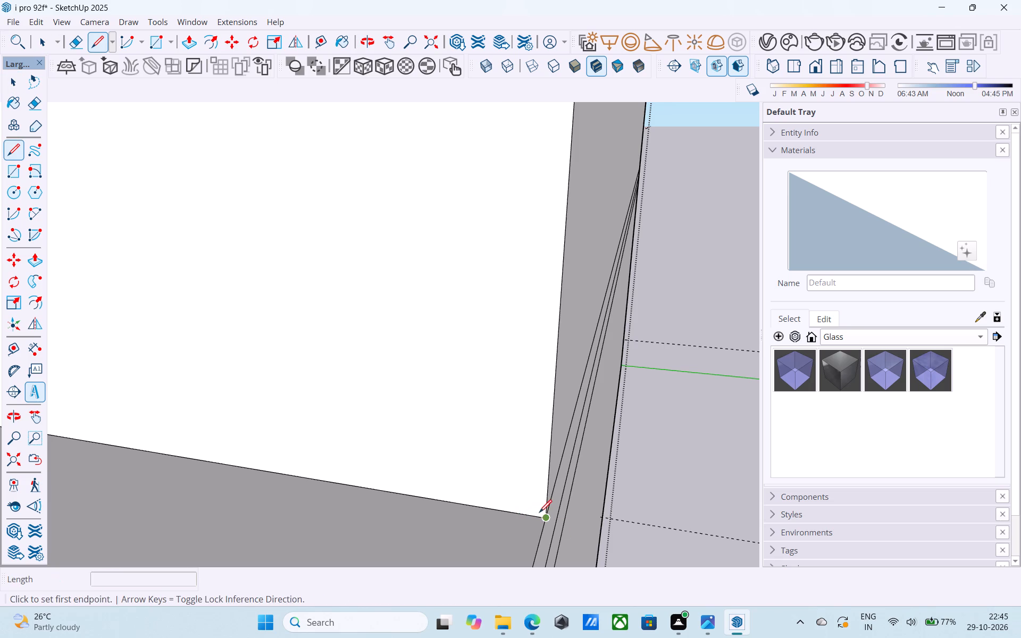
click(541, 515)
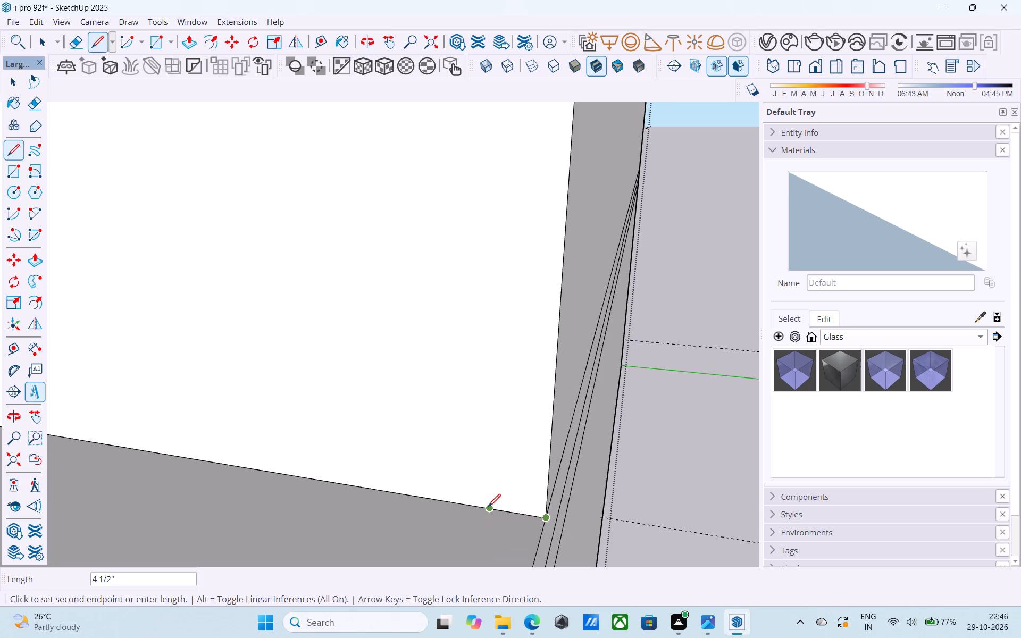
click(489, 508)
click(488, 511)
scroll(488, 511, down, 10)
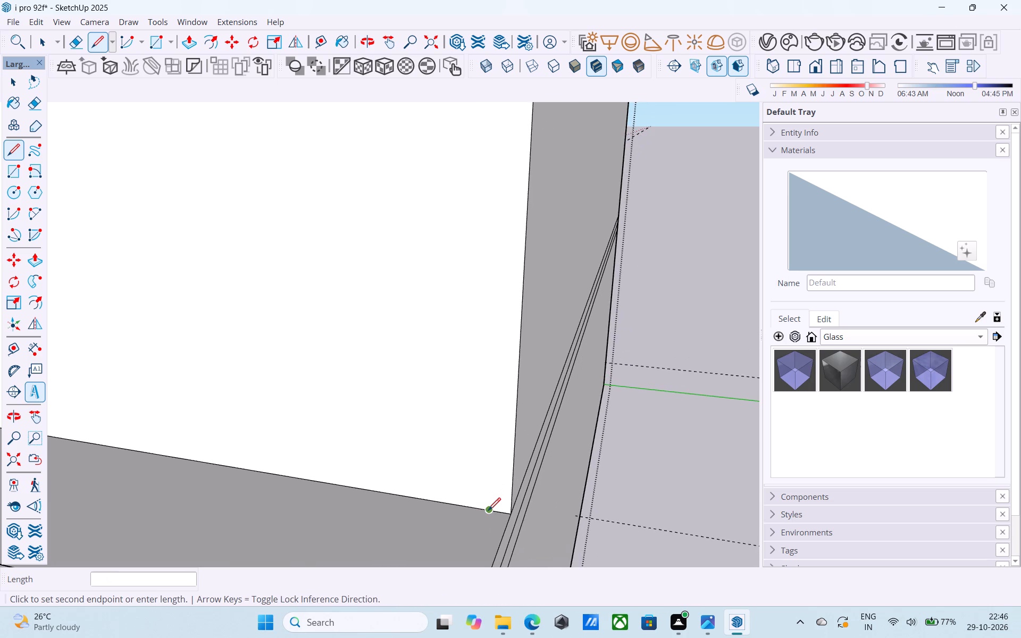
scroll(488, 511, down, 16)
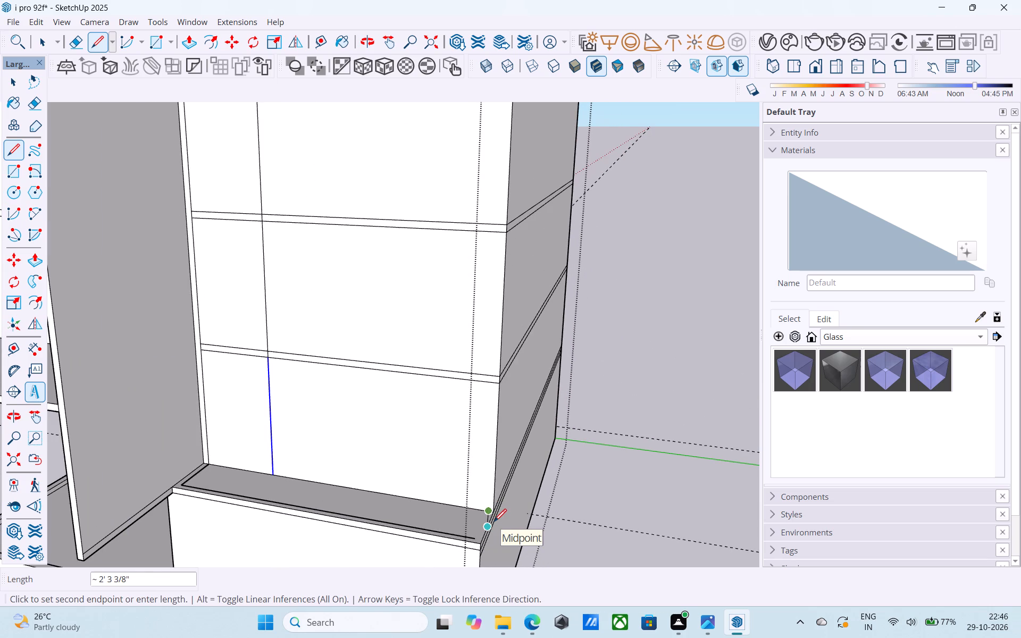
scroll(494, 523, down, 11)
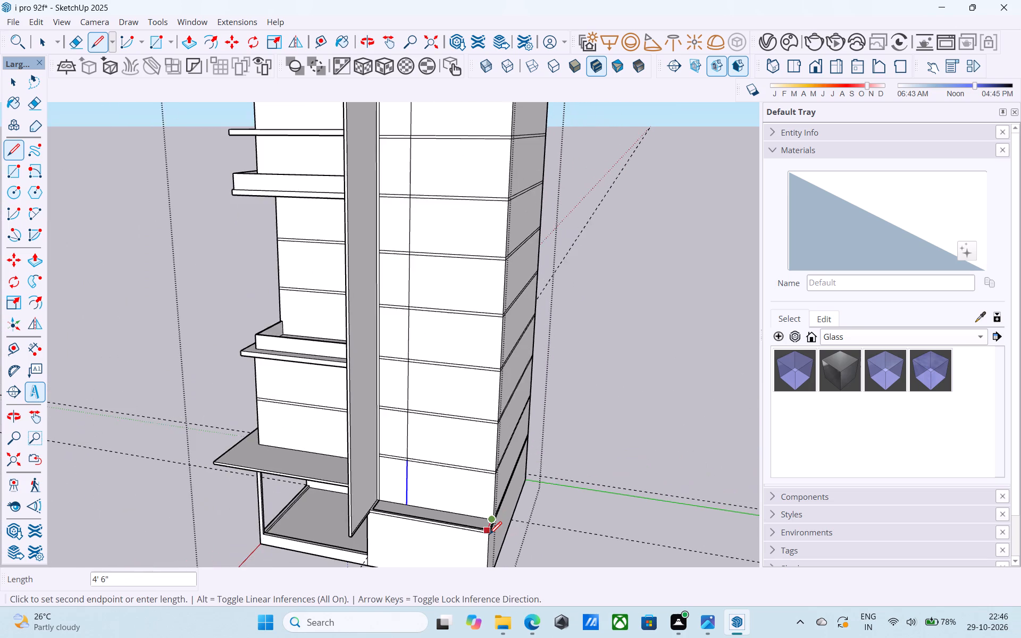
scroll(489, 535, down, 1)
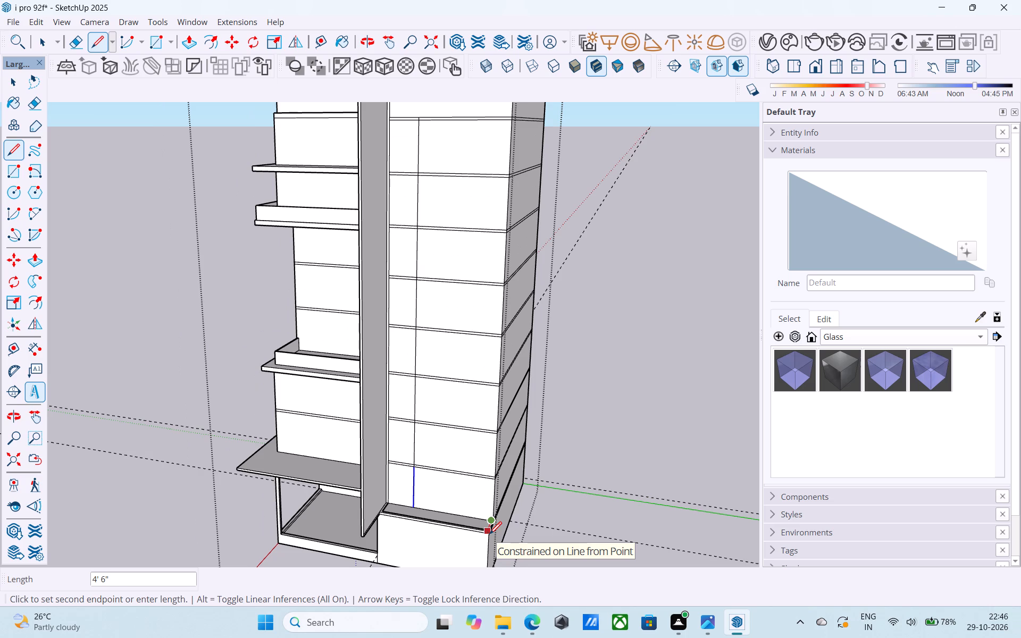
scroll(489, 535, down, 6)
middle_drag(468, 324, 508, 311)
scroll(508, 303, up, 14)
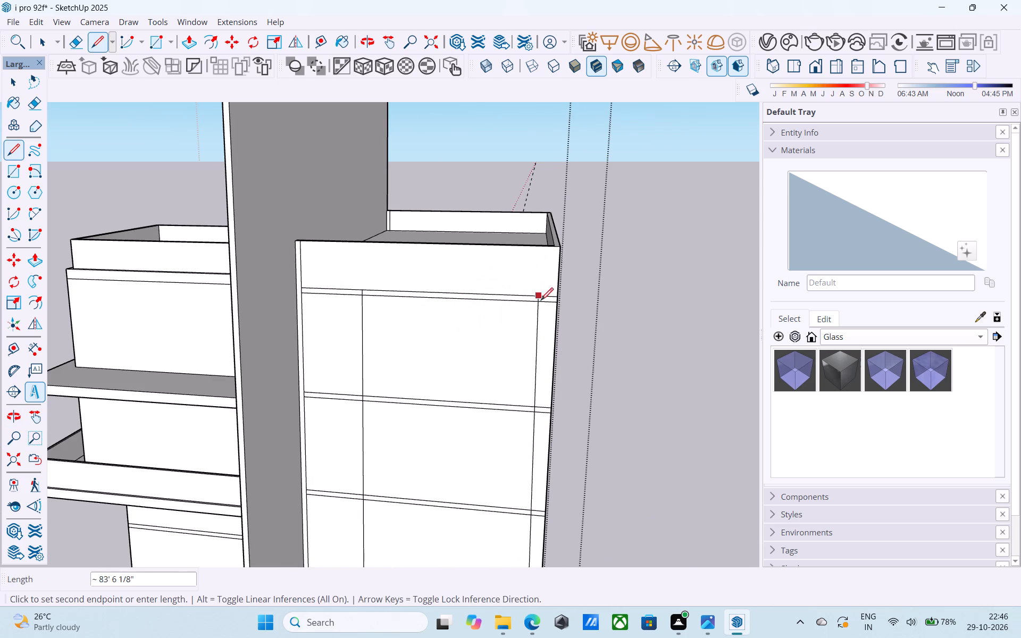
scroll(550, 299, up, 17)
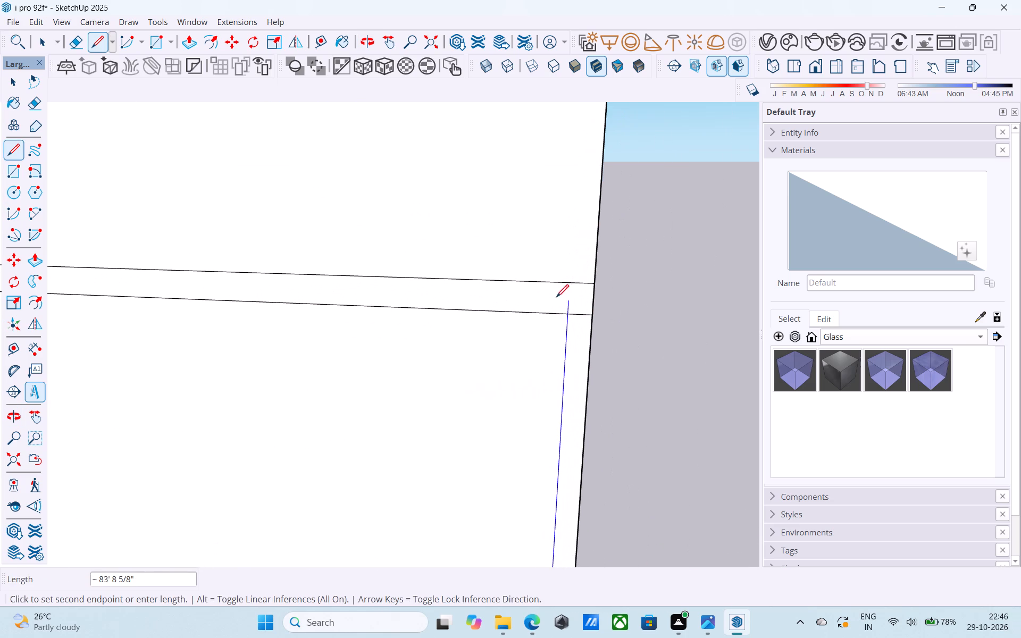
scroll(573, 284, down, 4)
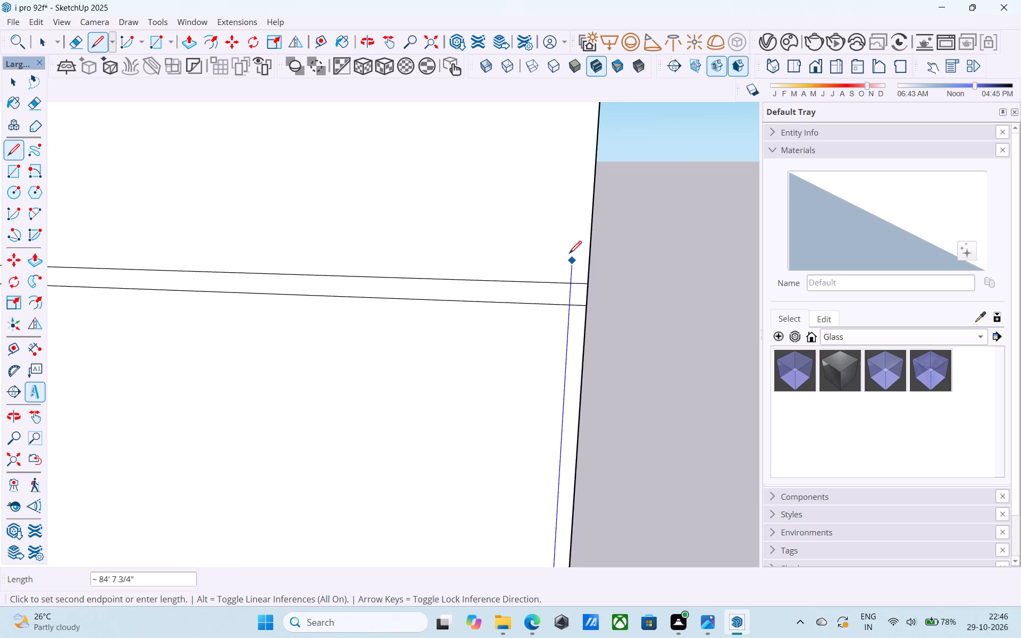
scroll(569, 255, down, 8)
scroll(584, 158, up, 6)
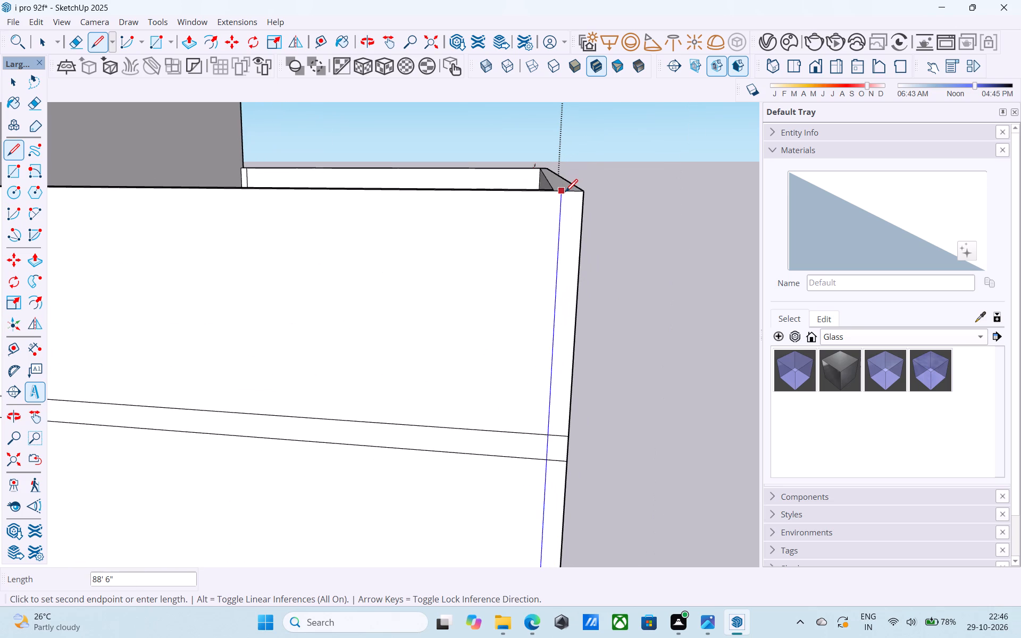
click(565, 193)
Draw a 6" line across the parapet top from its inner corner square to the tower's front edge.
middle_drag(565, 193, 542, 340)
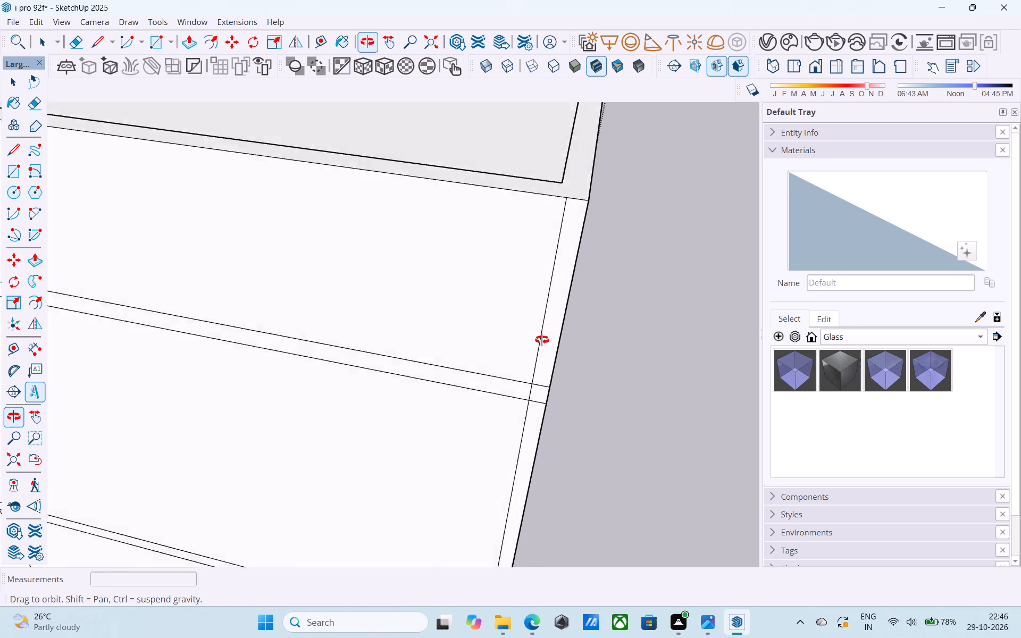
middle_drag(542, 340, 533, 388)
click(566, 185)
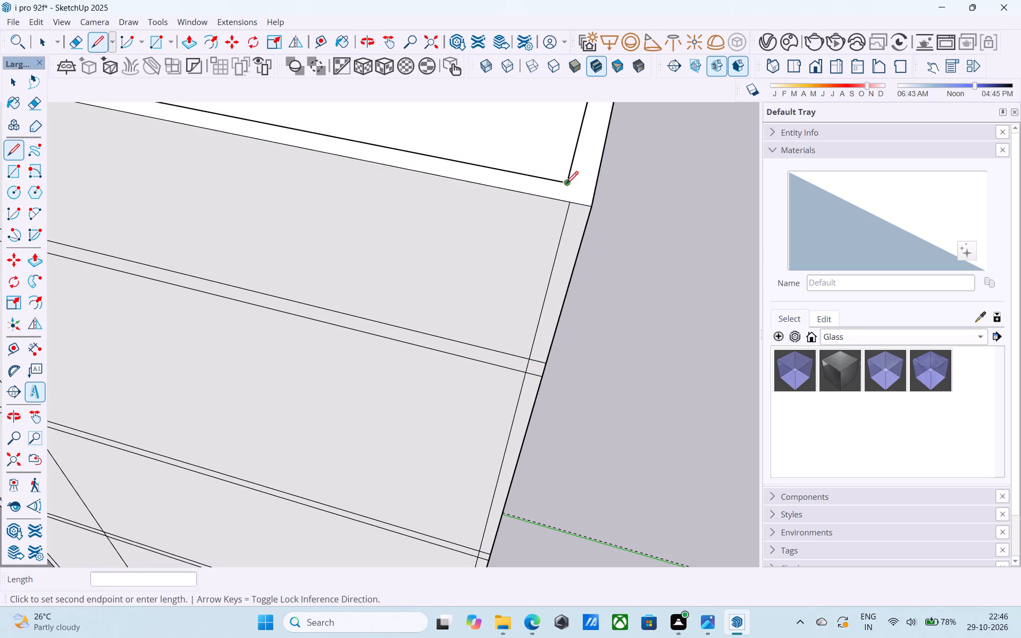
scroll(592, 191, down, 1)
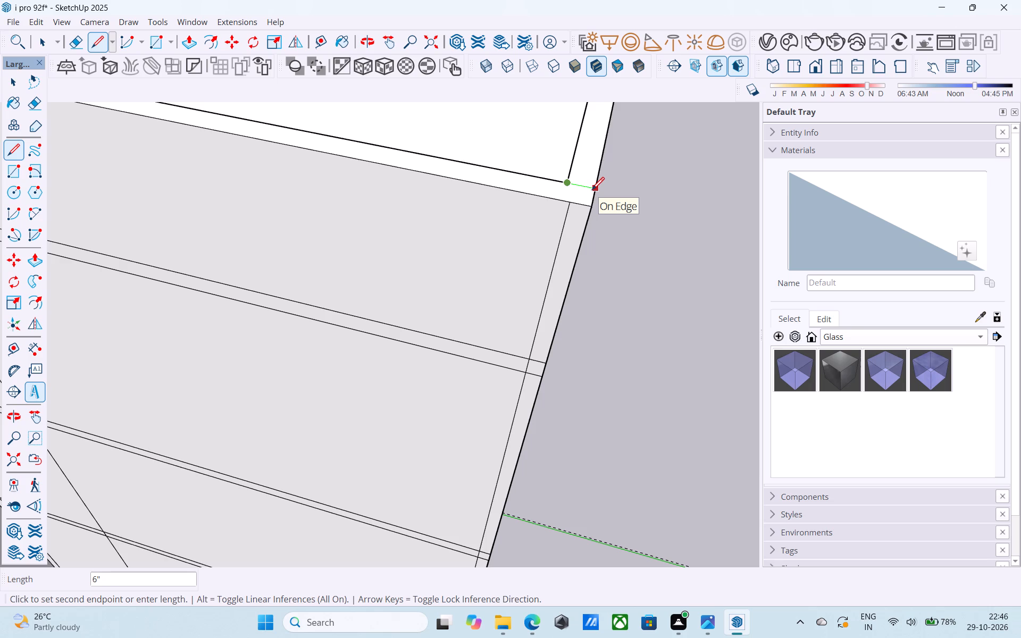
scroll(592, 191, down, 2)
scroll(535, 193, up, 11)
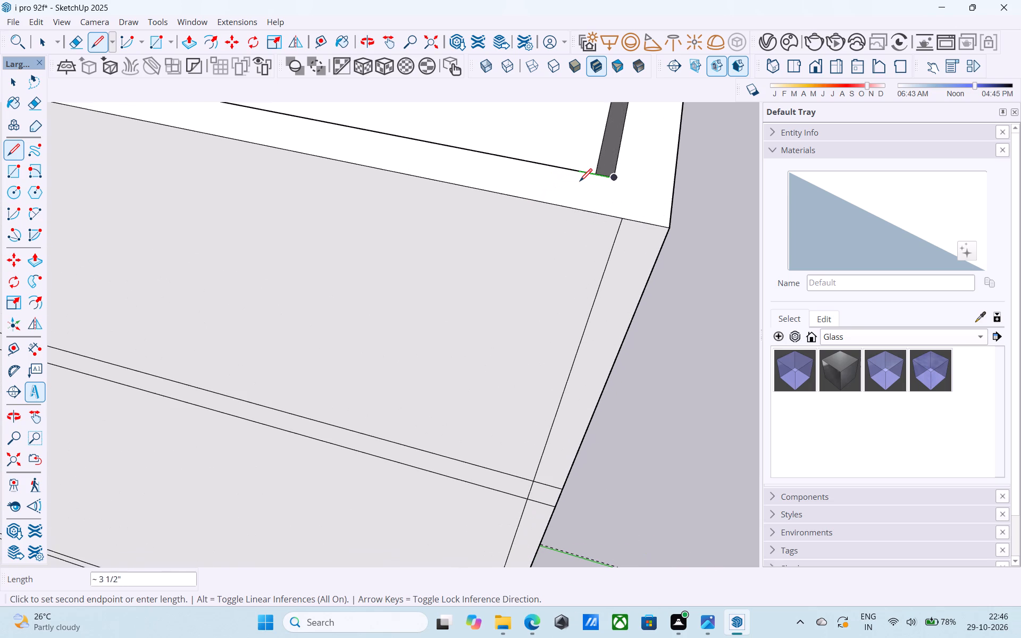
click(609, 217)
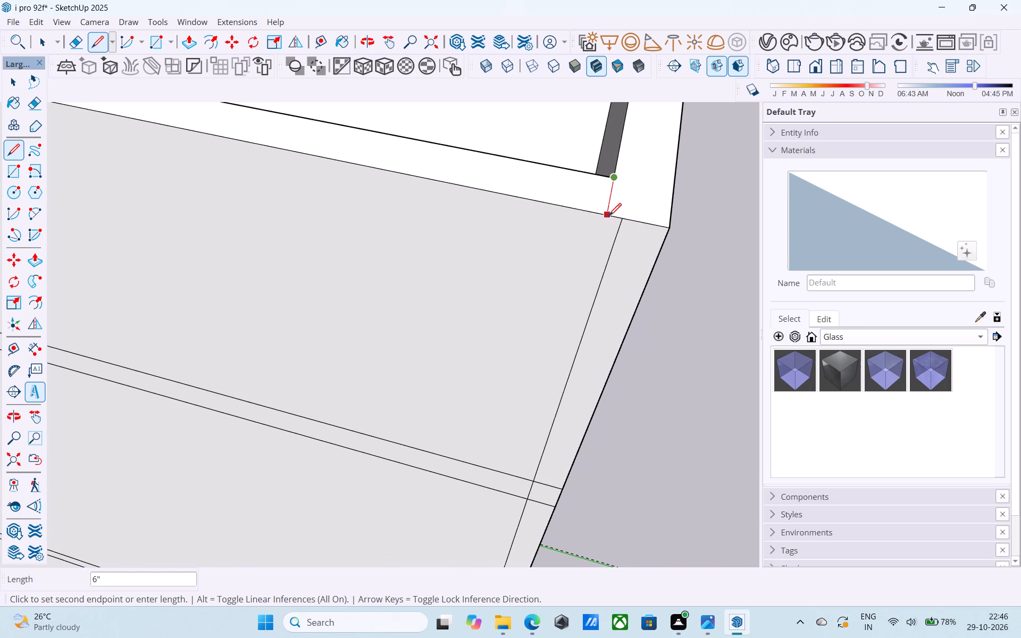
click(606, 217)
Draw a vertical line about 88' 6" long from the 6" line's front end down the front face to the base terrace.
scroll(602, 210, down, 20)
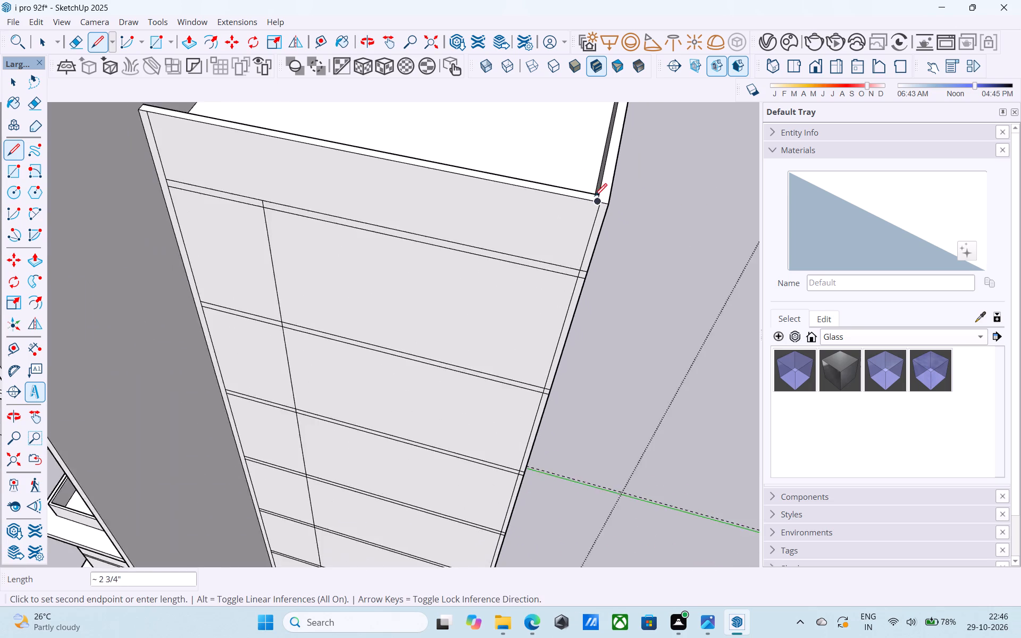
scroll(595, 197, down, 20)
scroll(595, 197, down, 2)
scroll(573, 289, up, 8)
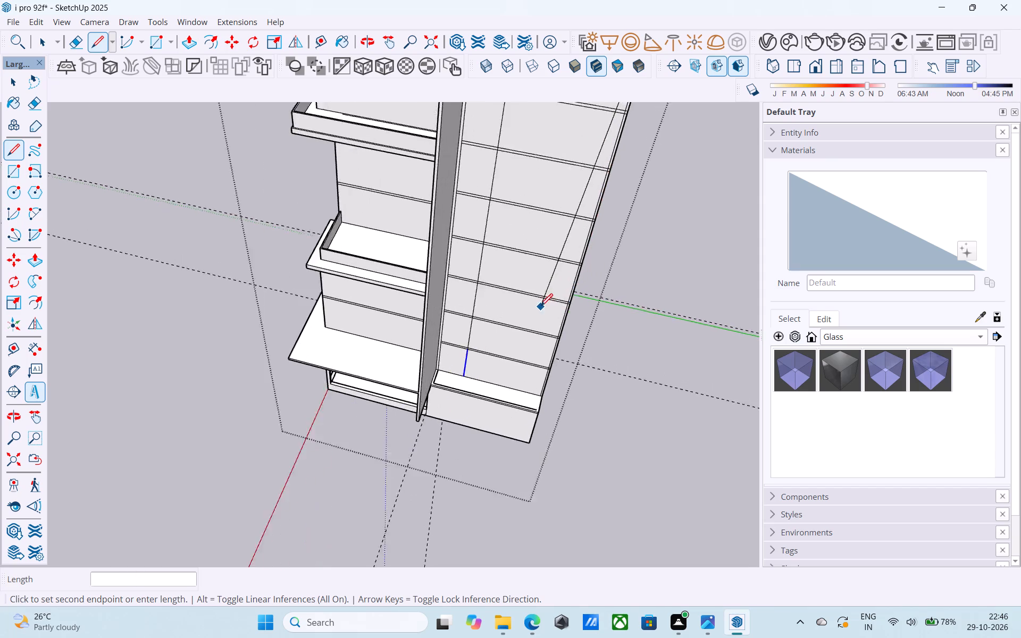
scroll(540, 307, up, 20)
scroll(540, 307, up, 7)
middle_drag(526, 493, 503, 419)
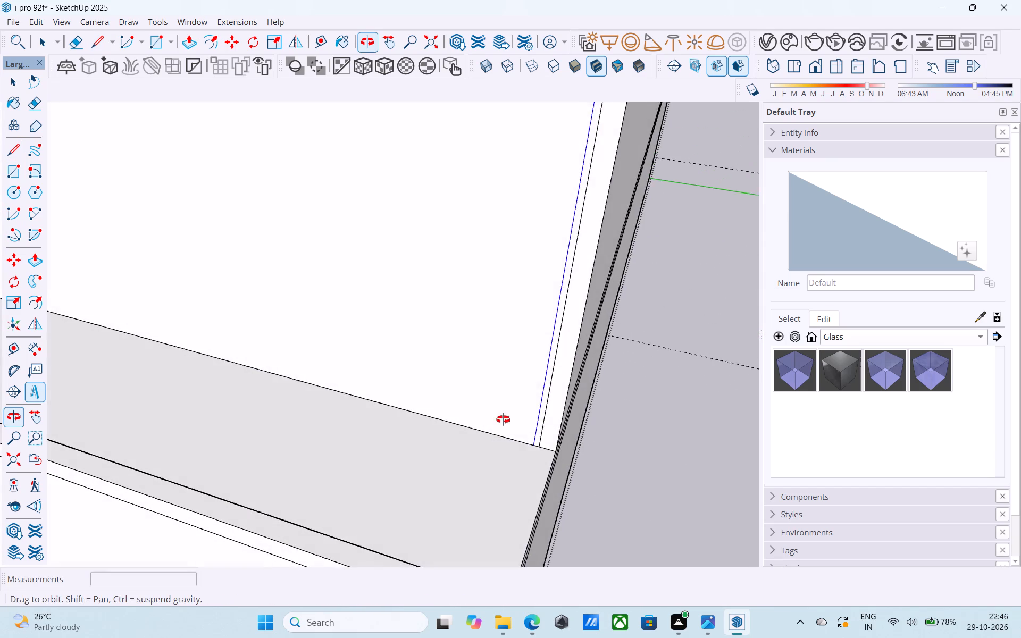
middle_drag(503, 419, 504, 418)
scroll(530, 446, up, 10)
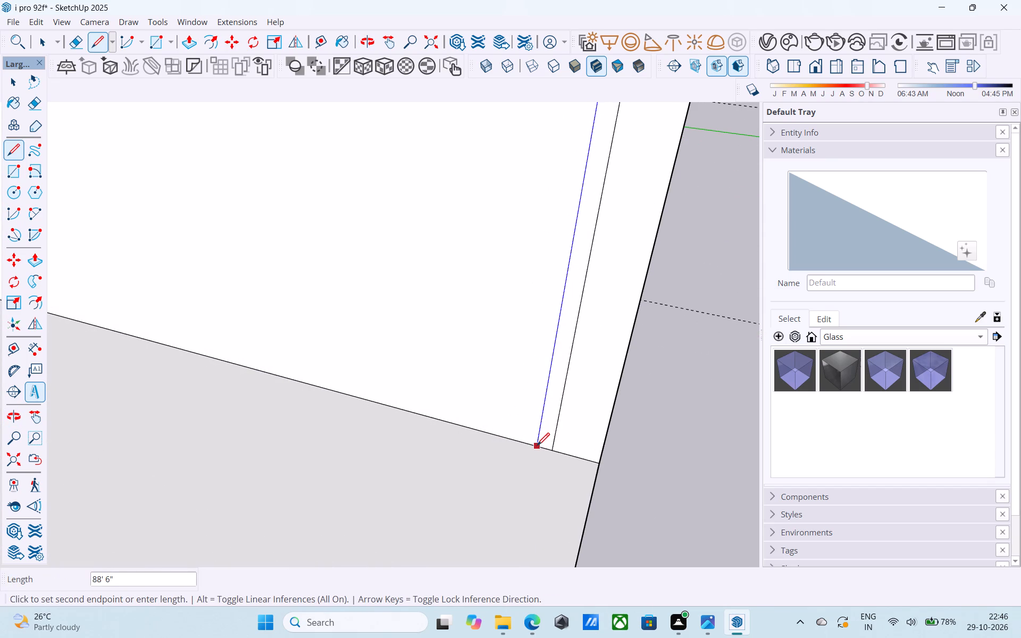
click(537, 447)
Erase the outer of the two vertical lines near the tower's corner on the storey above the base terrace.
scroll(537, 447, up, 2)
key(r)
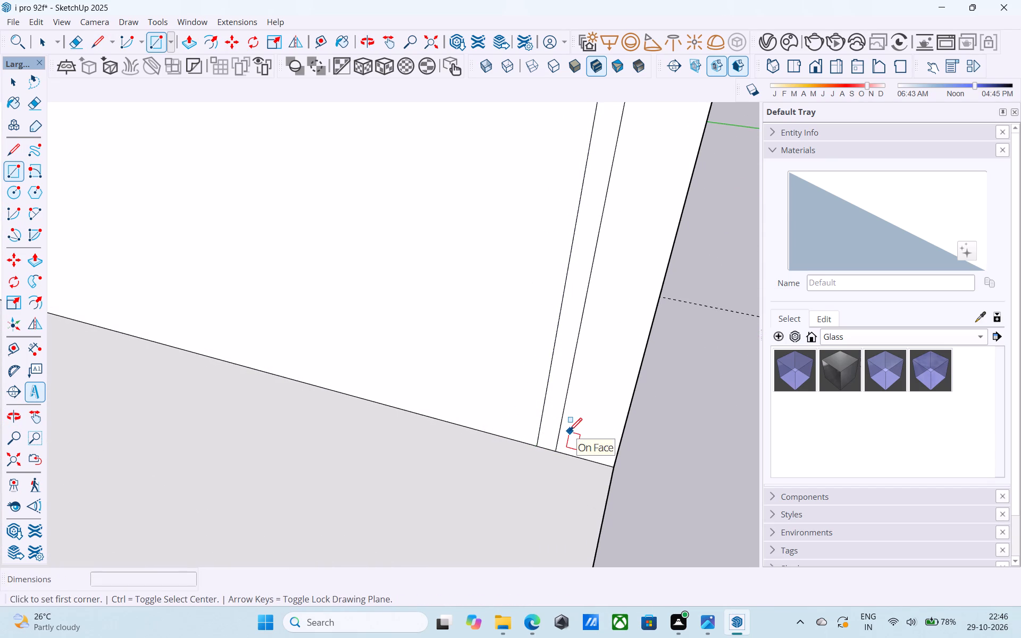
key(e)
key(e)
click(570, 432)
drag(582, 422, 574, 414)
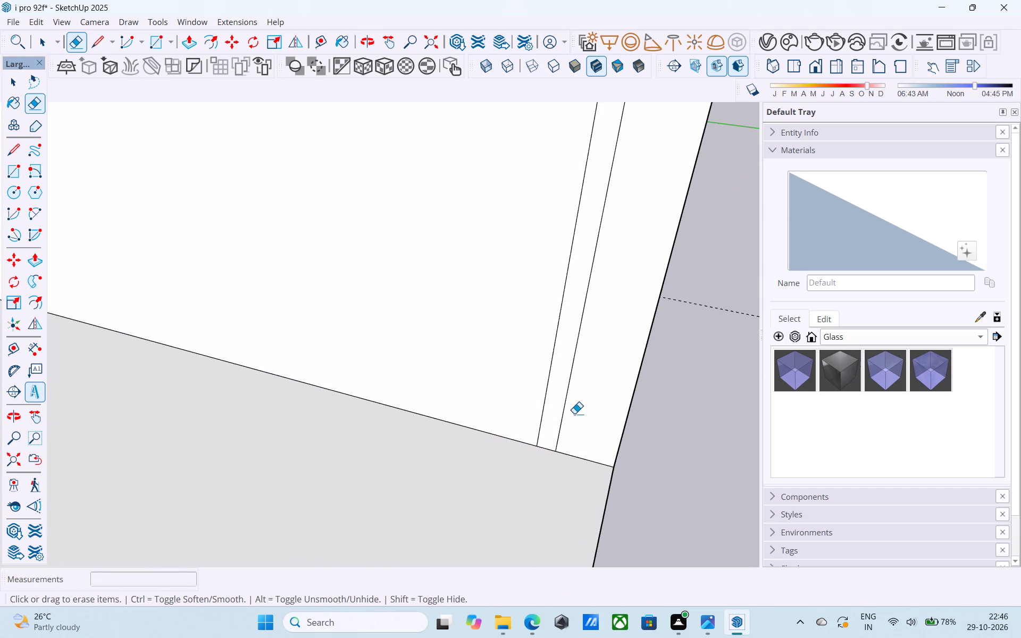
drag(574, 414, 557, 398)
Erase the outer vertical line and the band edges beyond the inner line at the first floor band above the base terrace.
scroll(570, 394, down, 6)
shift+middle_drag(561, 417, 481, 637)
scroll(499, 380, down, 8)
middle_drag(496, 400, 496, 400)
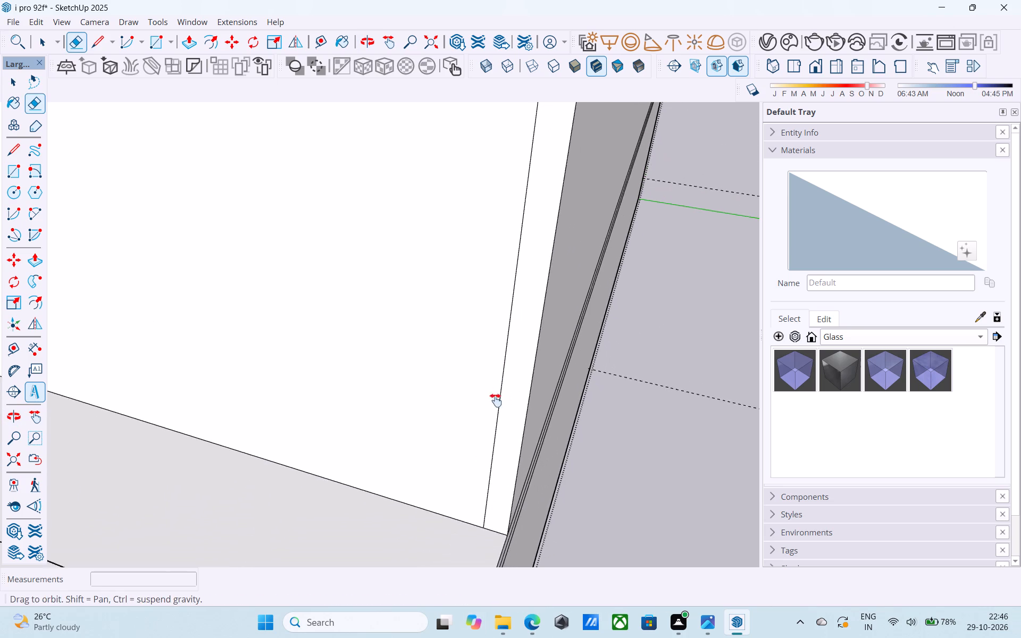
middle_drag(496, 400, 450, 593)
scroll(493, 416, down, 5)
shift+middle_drag(497, 409, 522, 441)
scroll(512, 403, up, 5)
drag(484, 391, 478, 395)
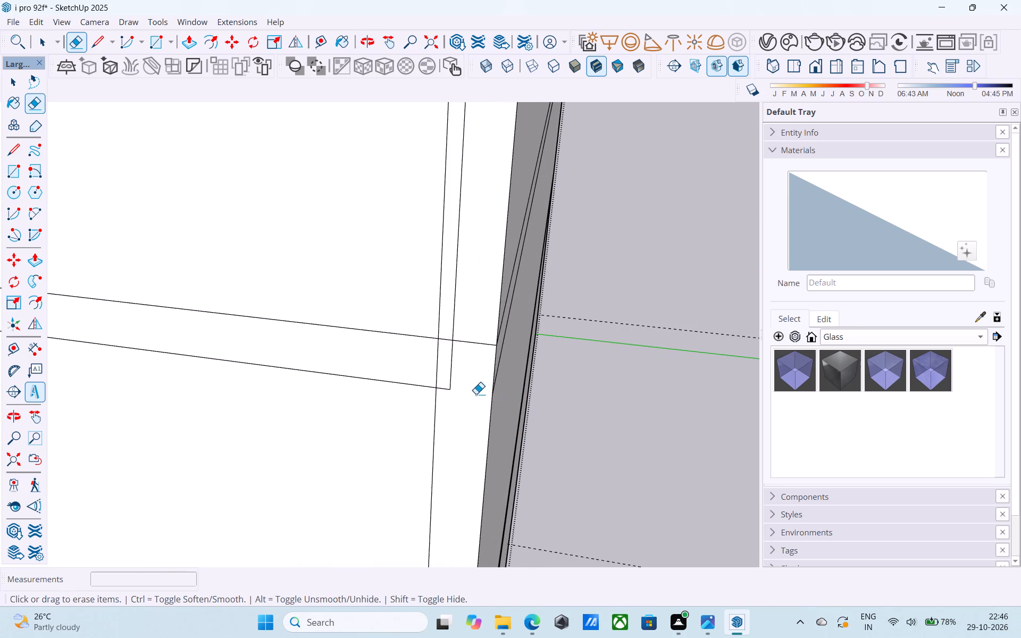
drag(450, 340, 461, 345)
drag(450, 381, 441, 414)
scroll(443, 422, down, 8)
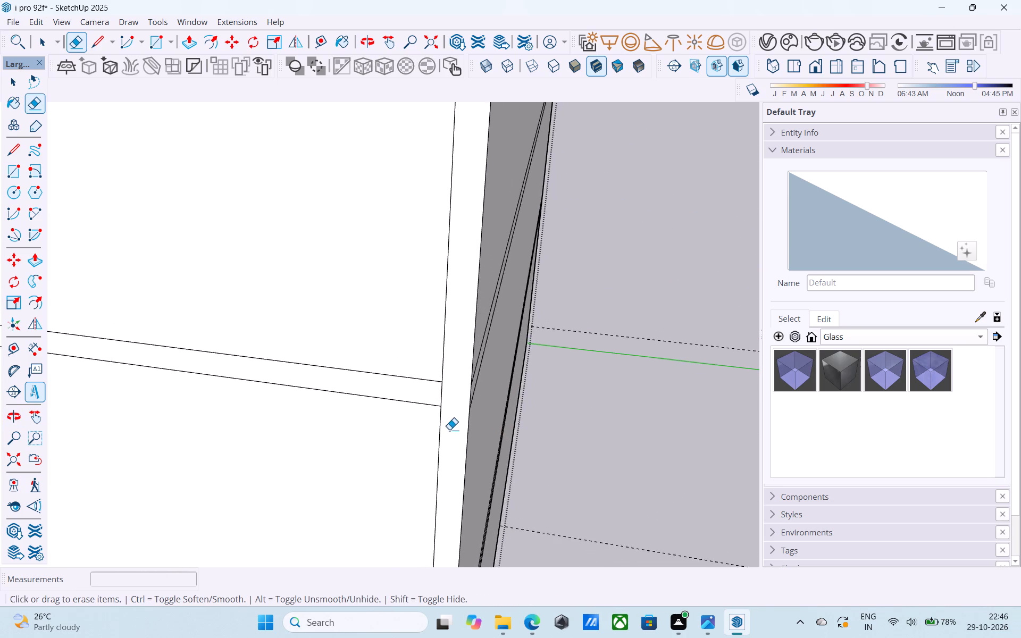
Erase the outer vertical line and the band edges between the inner line and the tower's corner at the second floor band.
scroll(449, 430, down, 8)
scroll(449, 365, down, 3)
shift+middle_drag(449, 363, 409, 522)
scroll(416, 391, up, 2)
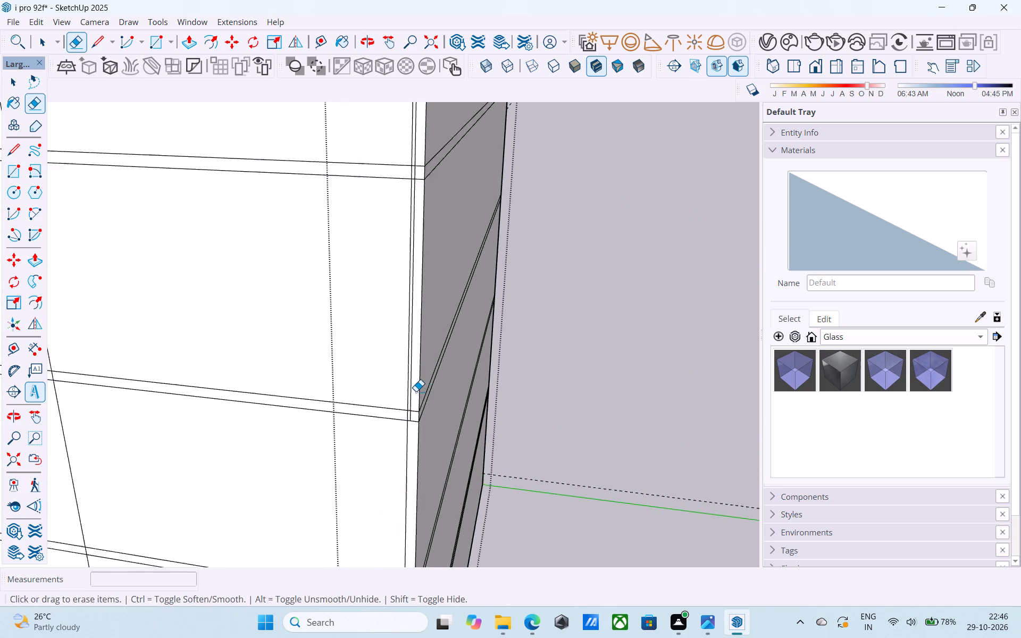
scroll(416, 391, up, 5)
middle_drag(405, 396, 421, 280)
scroll(387, 404, up, 7)
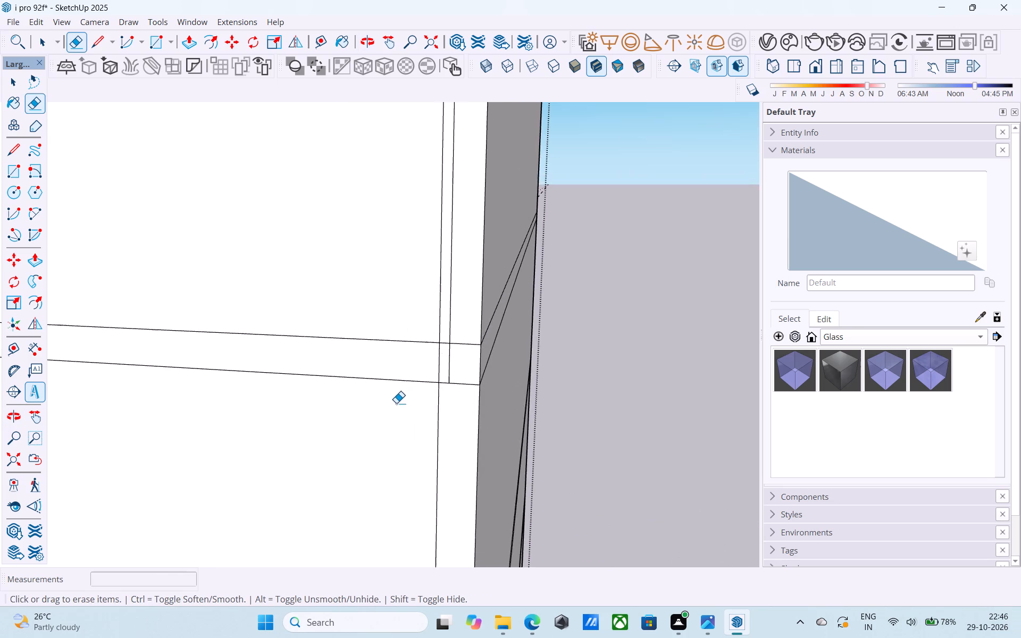
scroll(474, 371, up, 4)
drag(469, 375, 476, 419)
drag(472, 314, 472, 322)
drag(449, 343, 444, 343)
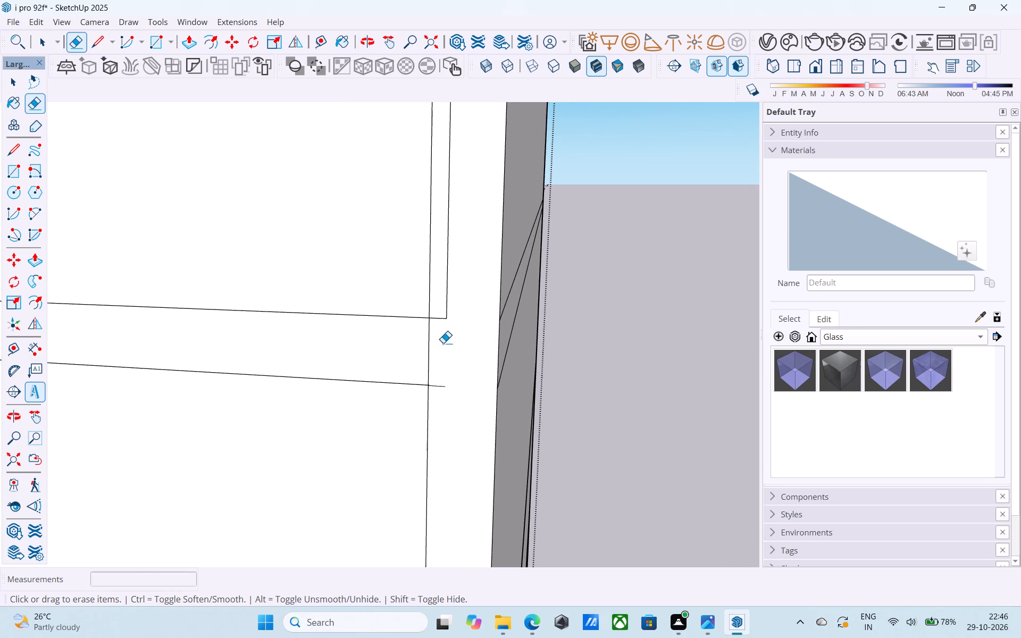
drag(437, 317, 438, 331)
drag(442, 385, 435, 415)
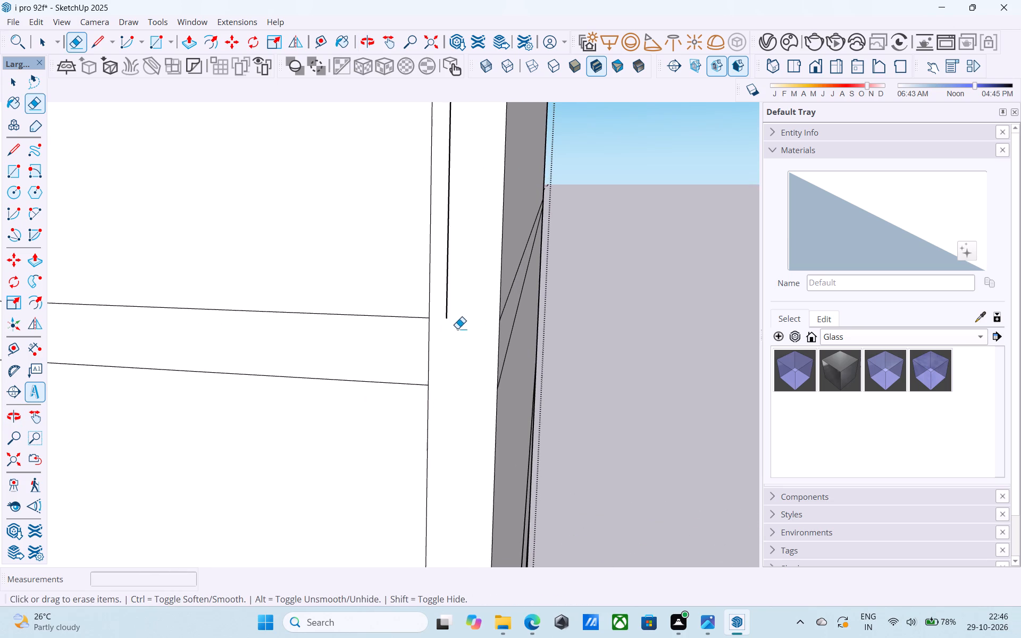
drag(455, 320, 446, 314)
Erase the outer vertical line and the band edges between the inner line and the tower's corner at the third floor band above the terrace.
scroll(461, 400, down, 20)
shift+middle_drag(450, 397, 430, 473)
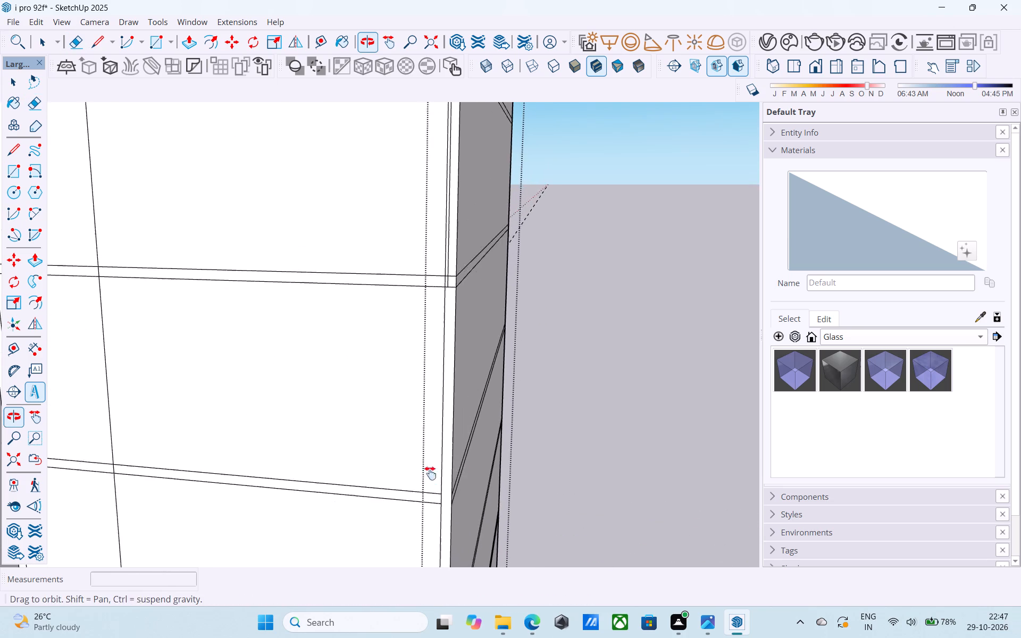
shift+middle_drag(430, 473, 428, 534)
scroll(459, 404, up, 14)
scroll(433, 339, up, 5)
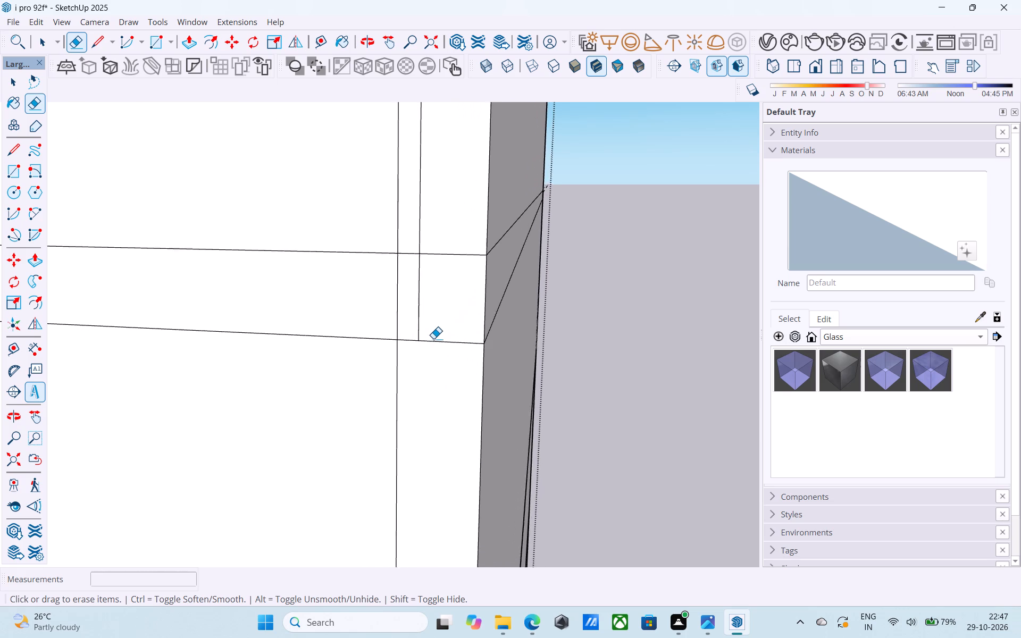
scroll(433, 339, up, 3)
drag(433, 339, 430, 363)
drag(417, 328, 410, 330)
drag(409, 330, 409, 348)
click(426, 223)
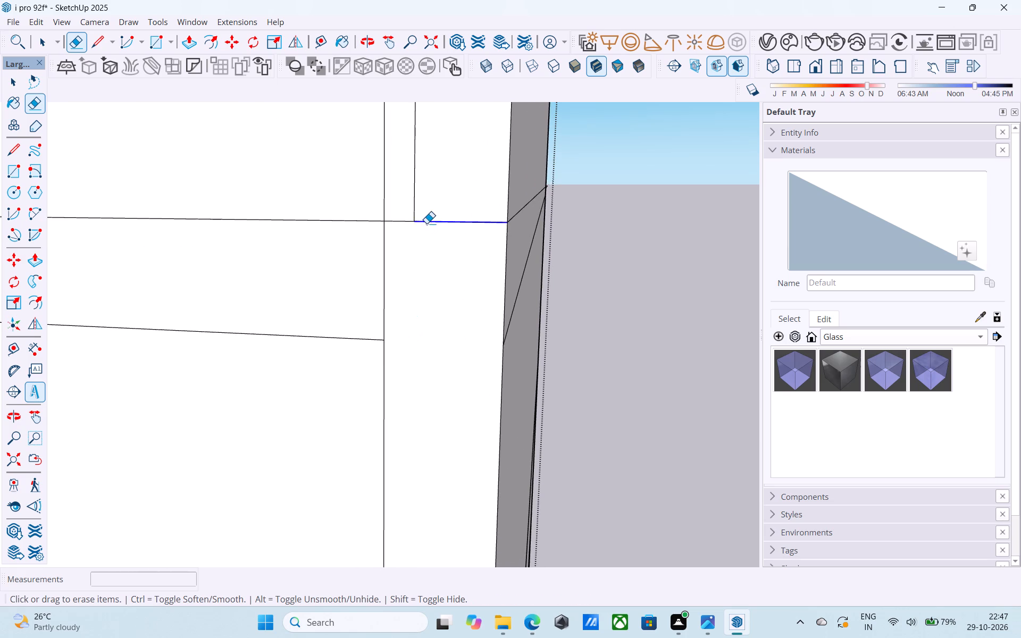
drag(420, 220, 413, 219)
drag(413, 219, 413, 230)
Erase the outer vertical line and the band edges between the inner line and the tower's corner at the fourth floor band.
scroll(414, 258, down, 9)
middle_drag(416, 297, 407, 475)
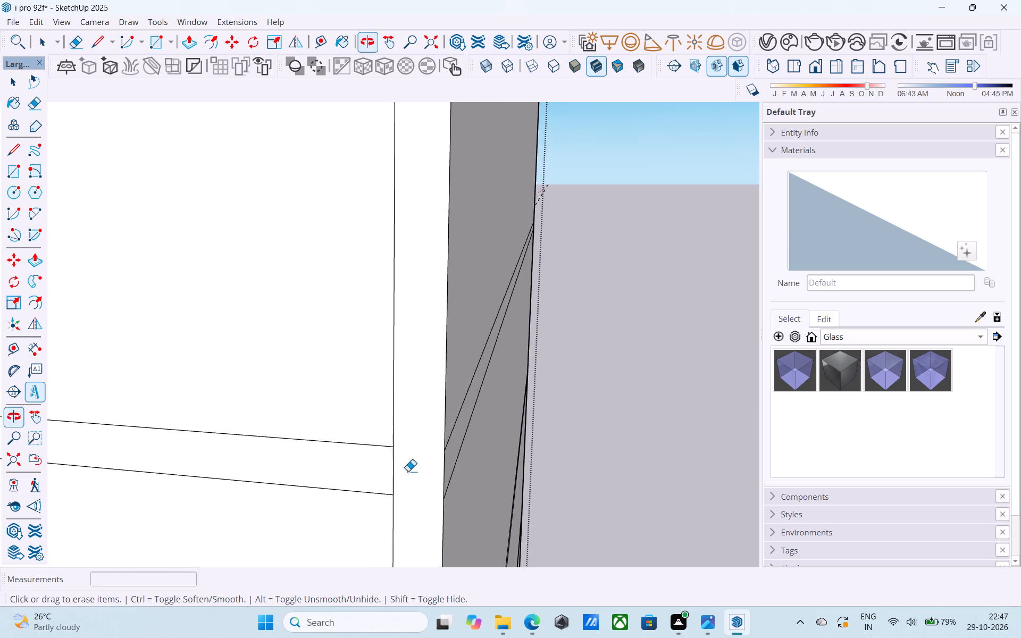
scroll(406, 409, down, 8)
middle_drag(396, 289, 422, 502)
scroll(417, 433, down, 8)
middle_drag(423, 367, 429, 496)
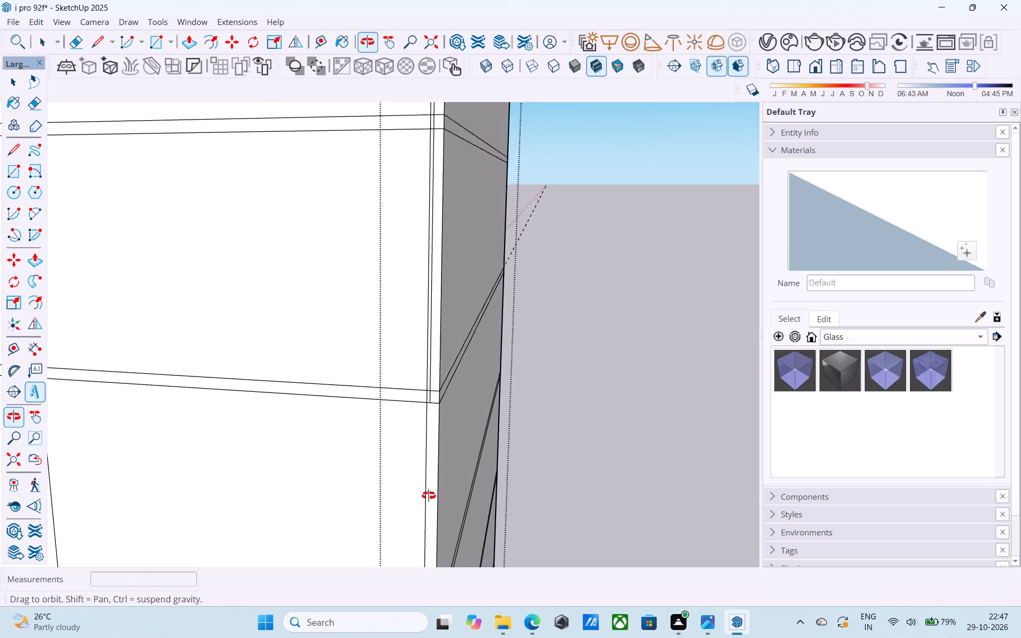
middle_drag(429, 496, 434, 458)
scroll(430, 400, up, 16)
drag(421, 408, 422, 418)
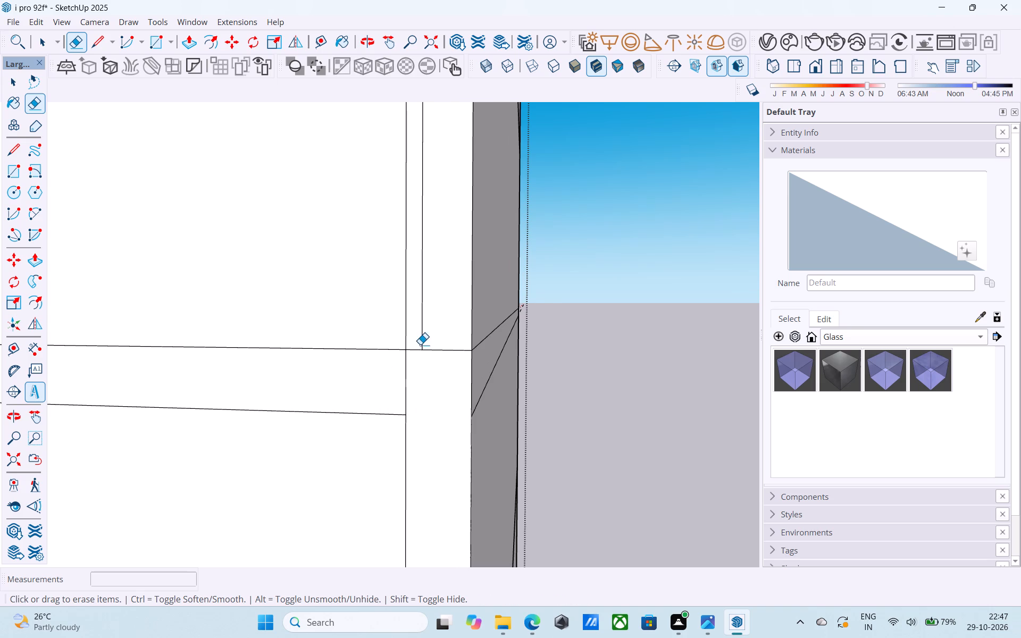
drag(420, 342, 432, 360)
drag(423, 351, 421, 356)
Erase the outer vertical line and the band edges between the inner line and the tower's corner at the fifth floor band.
scroll(429, 400, down, 16)
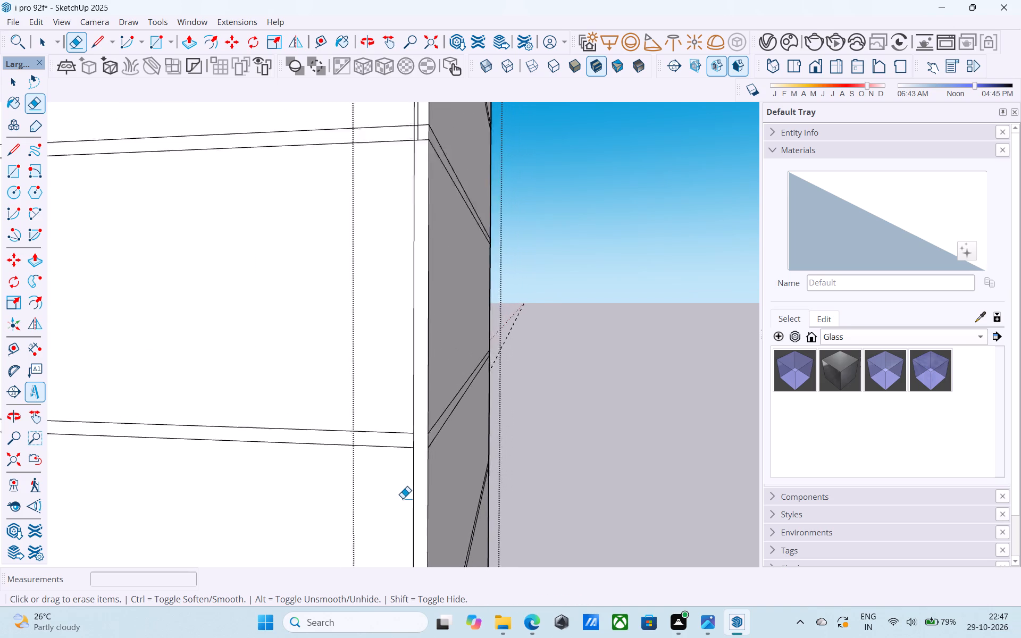
scroll(403, 498, down, 7)
scroll(409, 292, up, 20)
scroll(409, 292, up, 3)
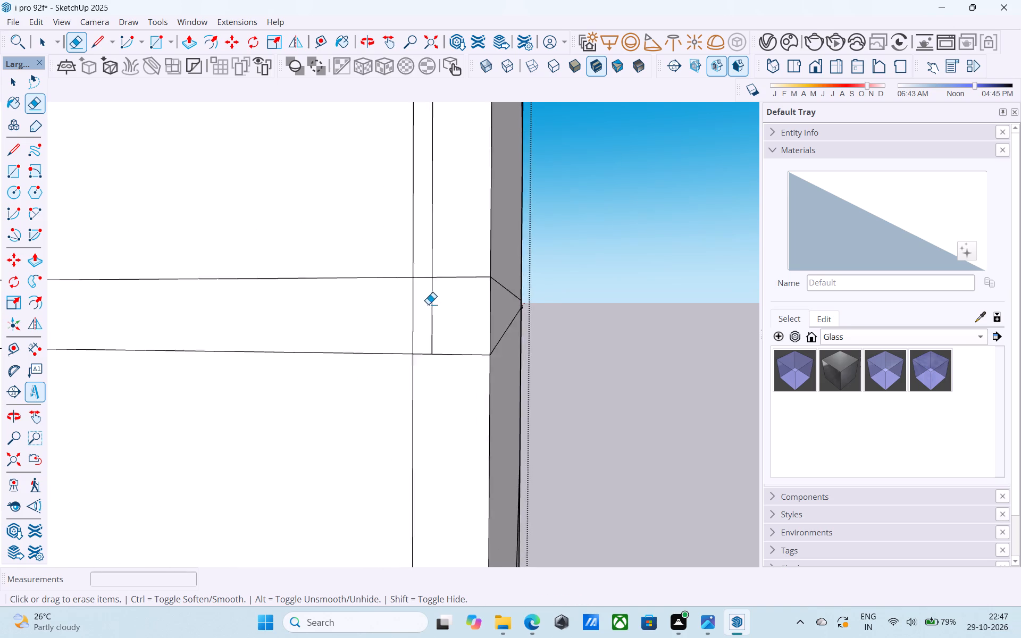
drag(428, 301, 444, 266)
click(437, 268)
drag(432, 270, 430, 277)
drag(435, 303, 445, 372)
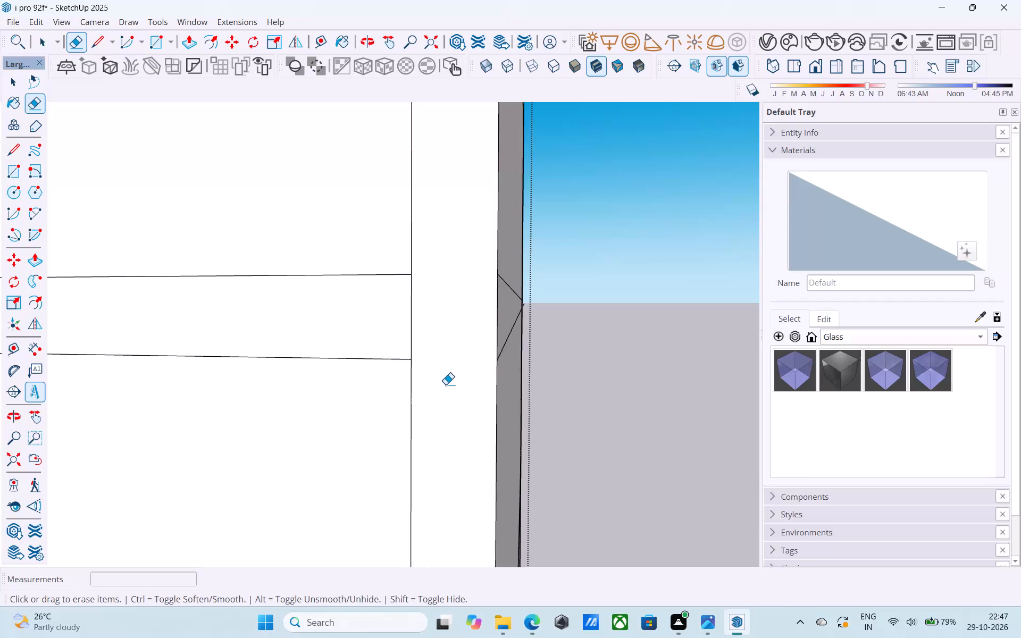
Erase the outer vertical line and the band edges between the inner line and the tower's corner at the sixth floor band.
scroll(446, 384, down, 3)
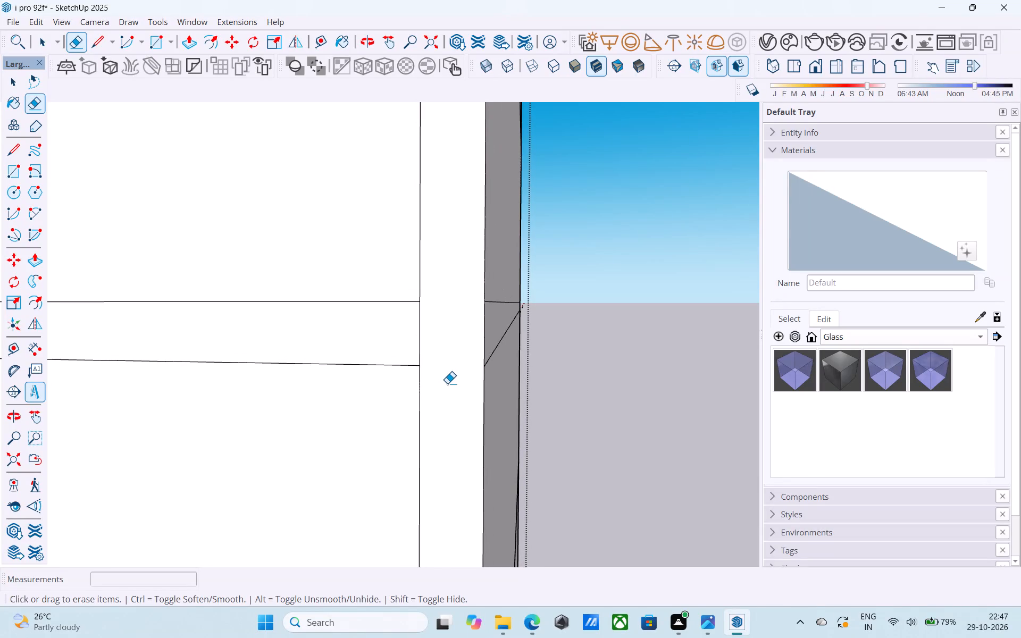
scroll(447, 383, down, 19)
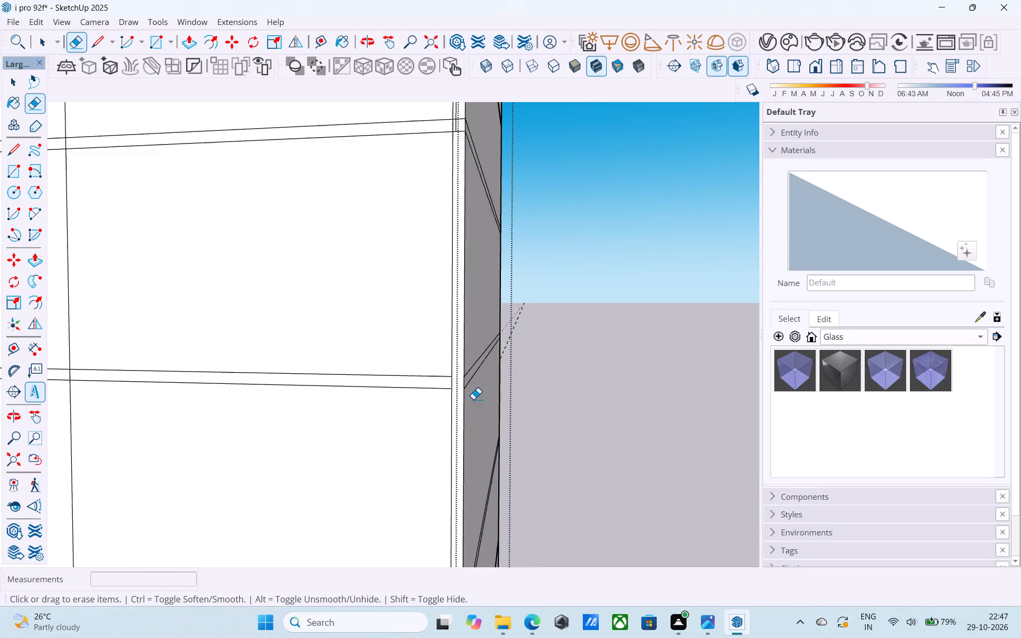
scroll(473, 399, down, 9)
scroll(461, 293, up, 7)
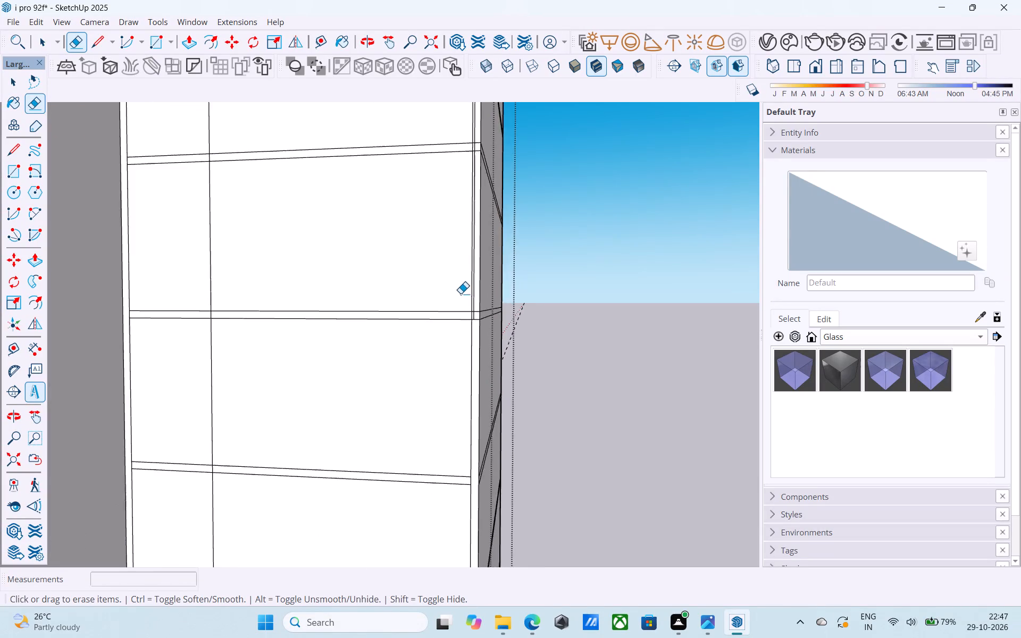
scroll(461, 293, up, 13)
scroll(510, 360, up, 8)
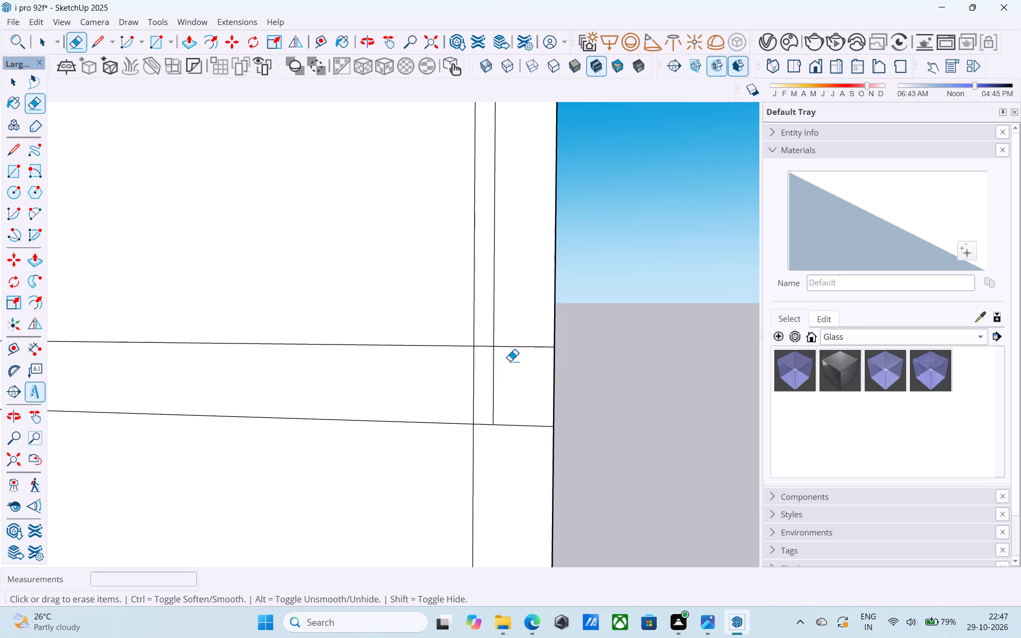
drag(500, 326, 503, 339)
drag(518, 399, 526, 467)
click(506, 346)
drag(497, 364, 490, 367)
drag(492, 336, 495, 352)
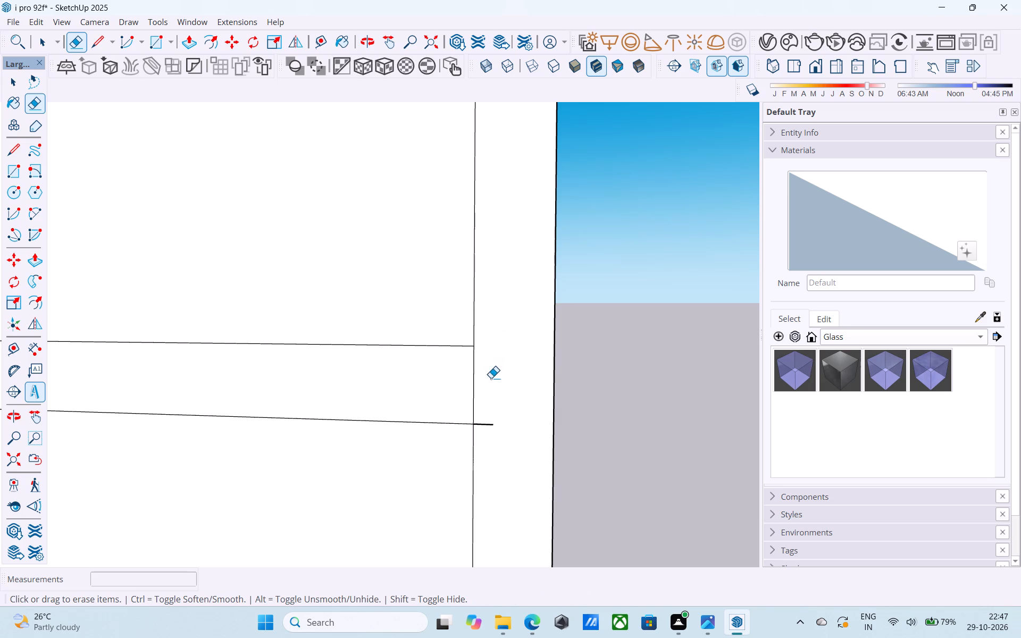
drag(497, 415, 492, 446)
drag(494, 423, 494, 436)
drag(490, 423, 489, 436)
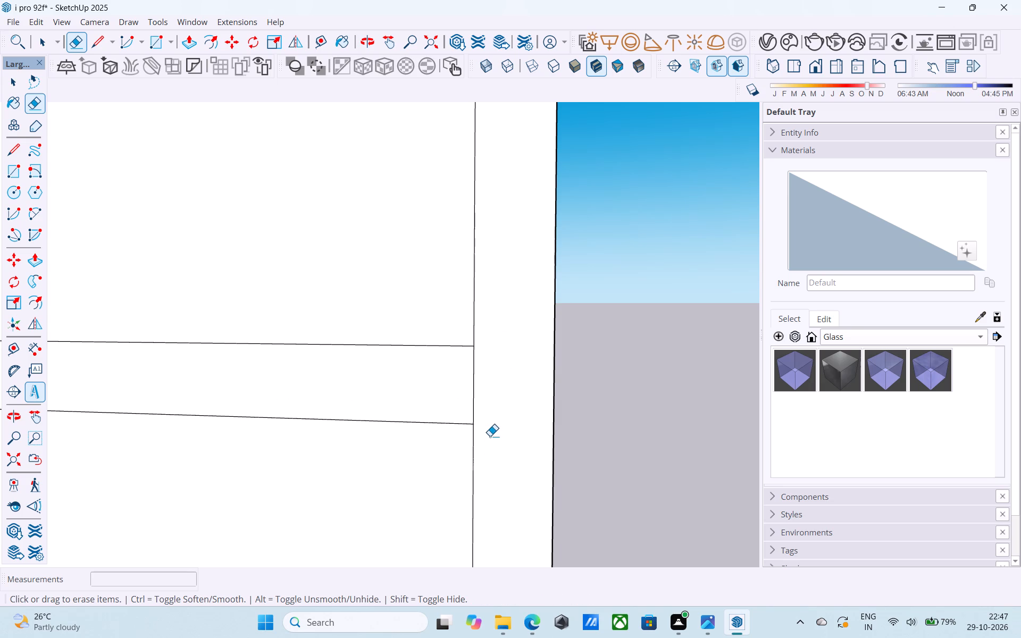
Erase the outer vertical line and the band edges between the inner line and the tower's corner at the seventh floor band.
scroll(490, 436, down, 13)
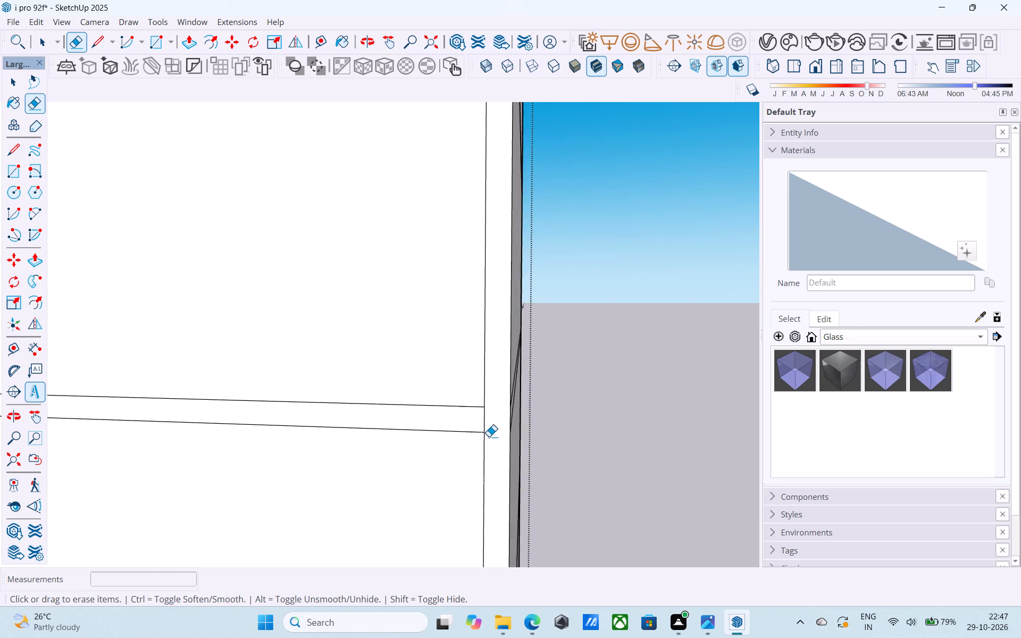
scroll(489, 436, down, 13)
scroll(481, 340, up, 9)
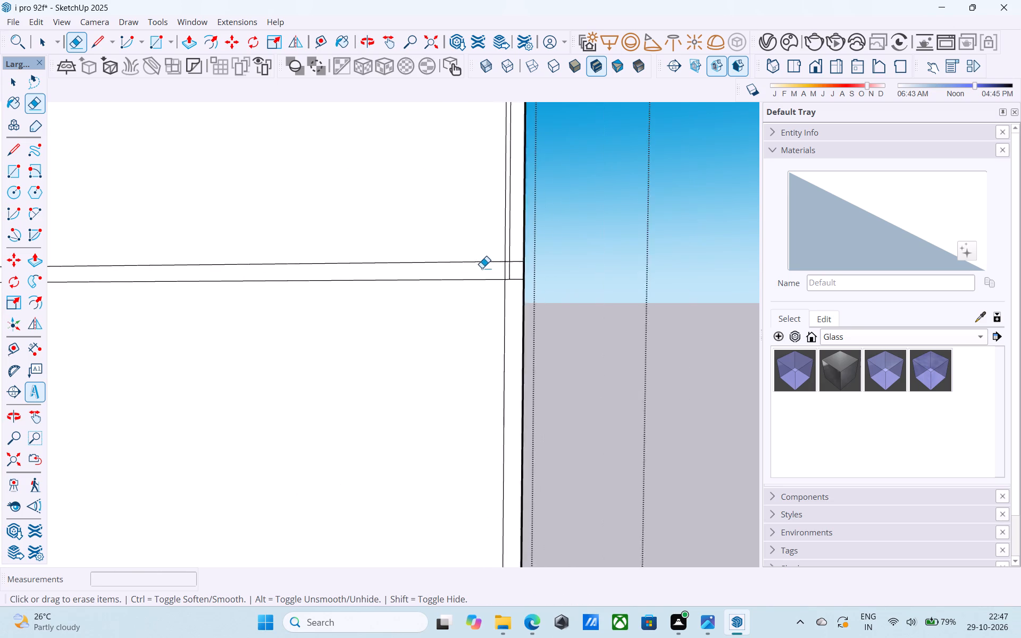
scroll(482, 268, up, 13)
click(526, 279)
click(524, 275)
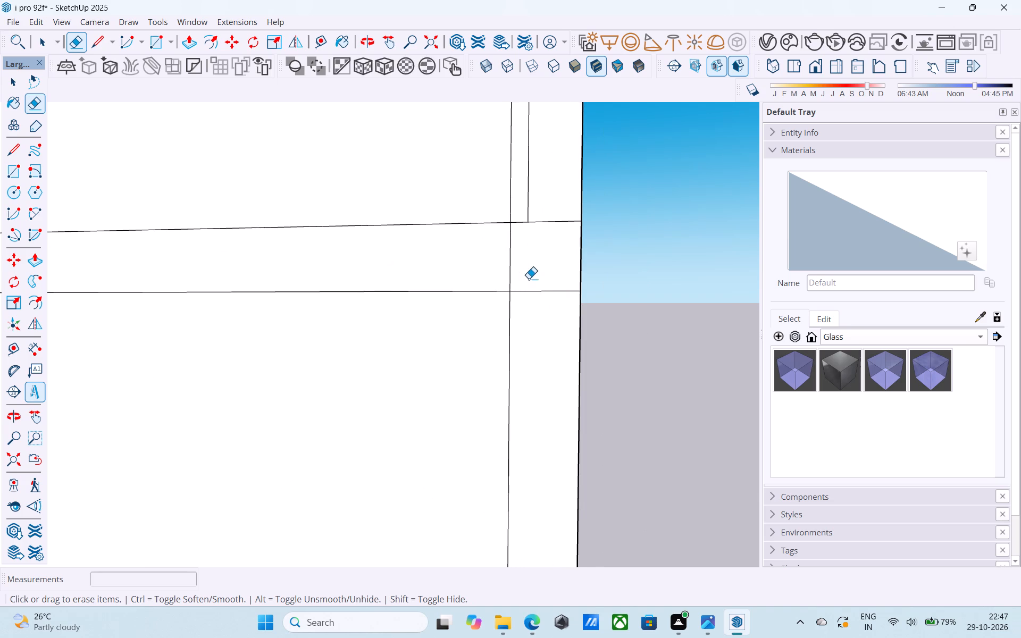
drag(529, 279, 538, 340)
drag(560, 216, 555, 226)
drag(534, 215, 524, 216)
drag(524, 216, 520, 237)
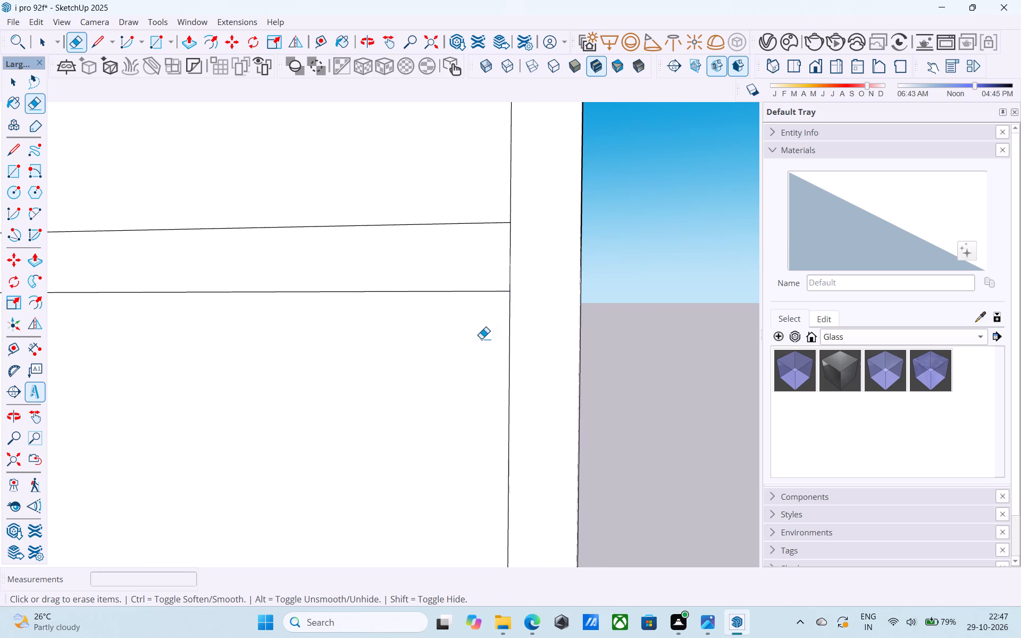
Erase the outer vertical line and the band edges beyond the inner line at the top floor band and along the parapet.
scroll(455, 357, down, 4)
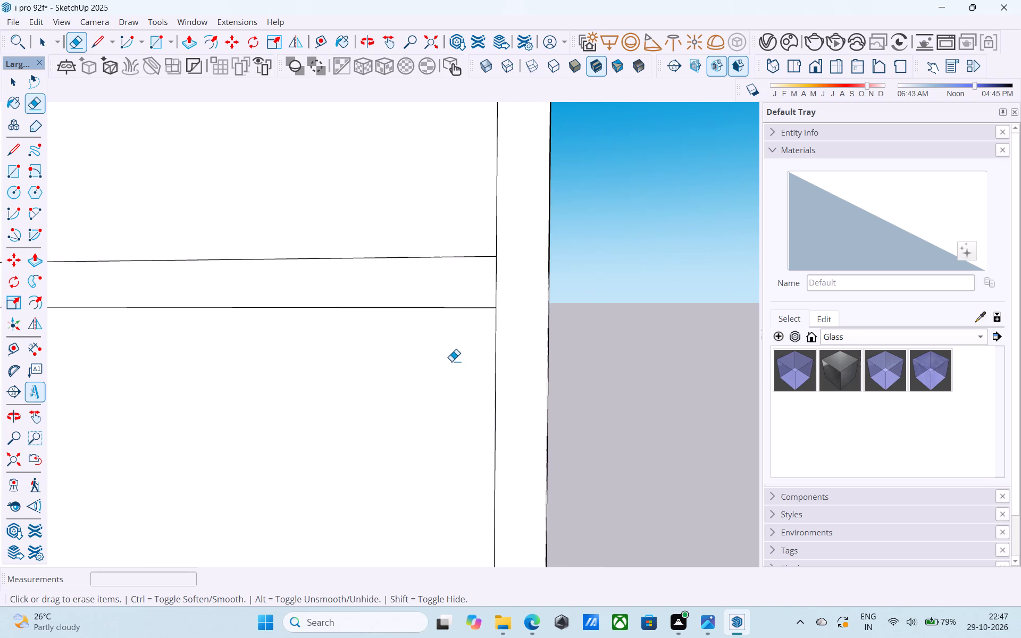
scroll(451, 361, down, 1)
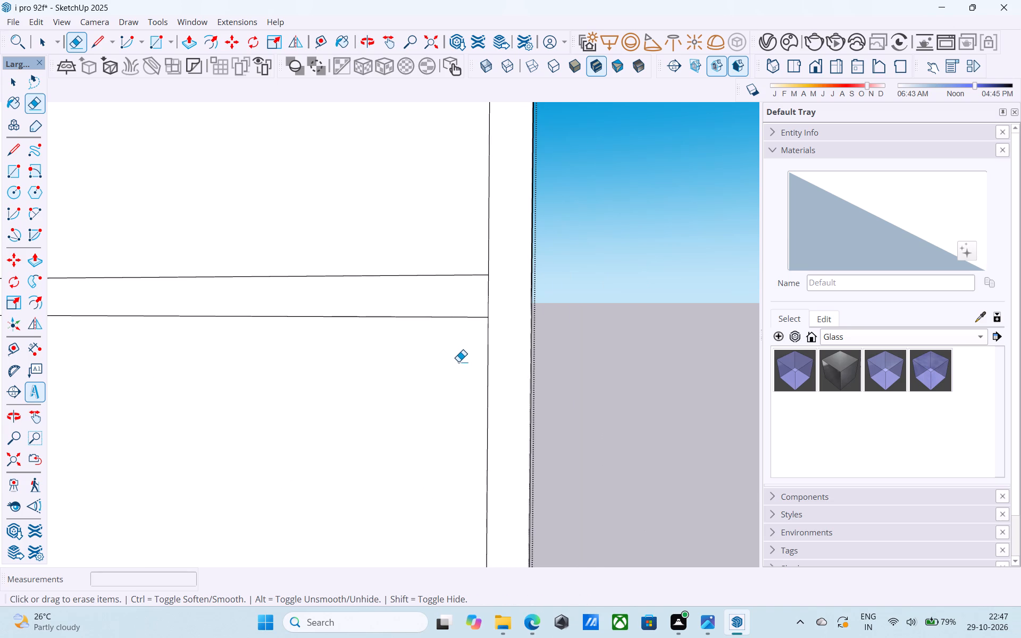
scroll(459, 364, down, 16)
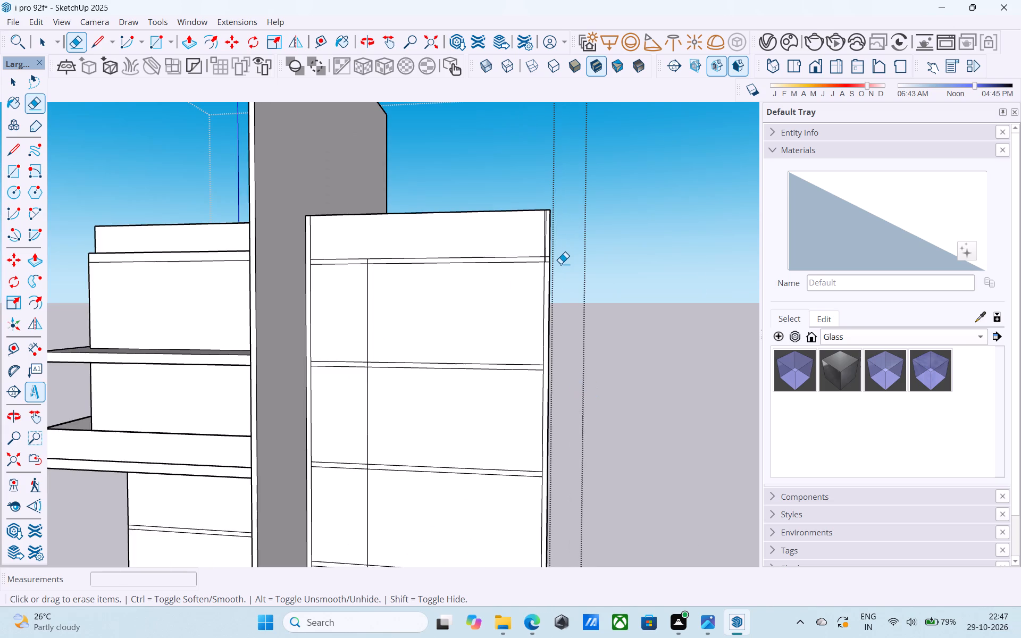
scroll(559, 258, up, 17)
drag(523, 254, 518, 251)
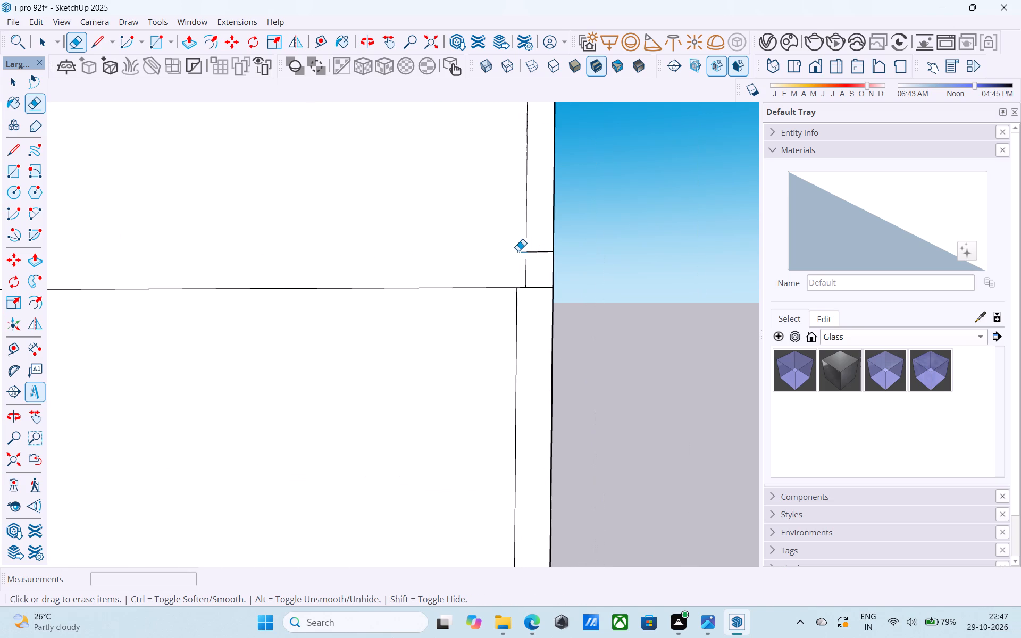
key(ctrl+z)
drag(530, 250, 543, 303)
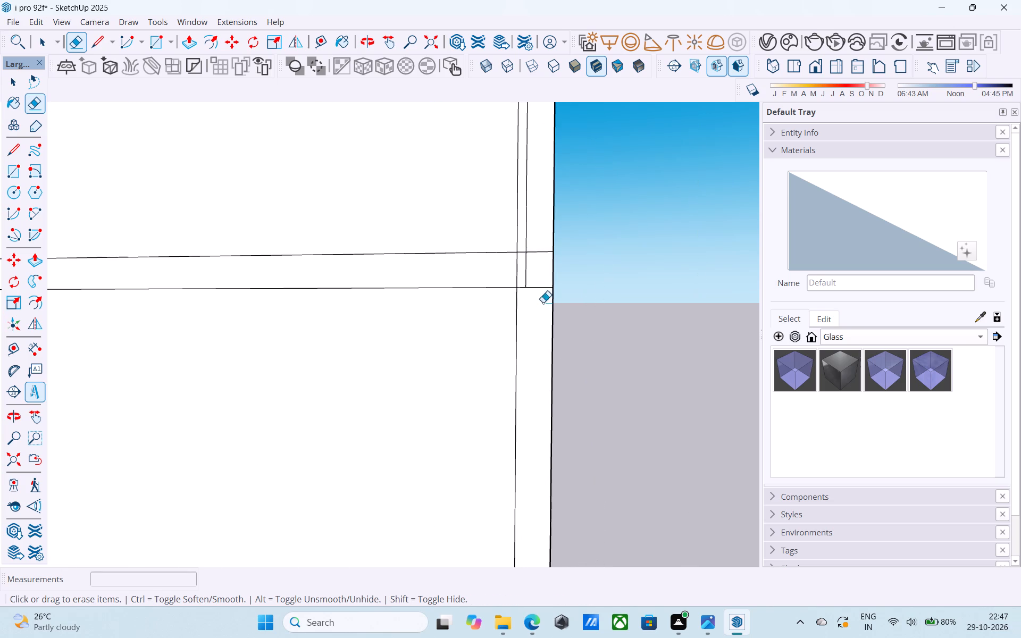
drag(543, 303, 547, 317)
click(528, 257)
click(524, 254)
drag(526, 252, 523, 246)
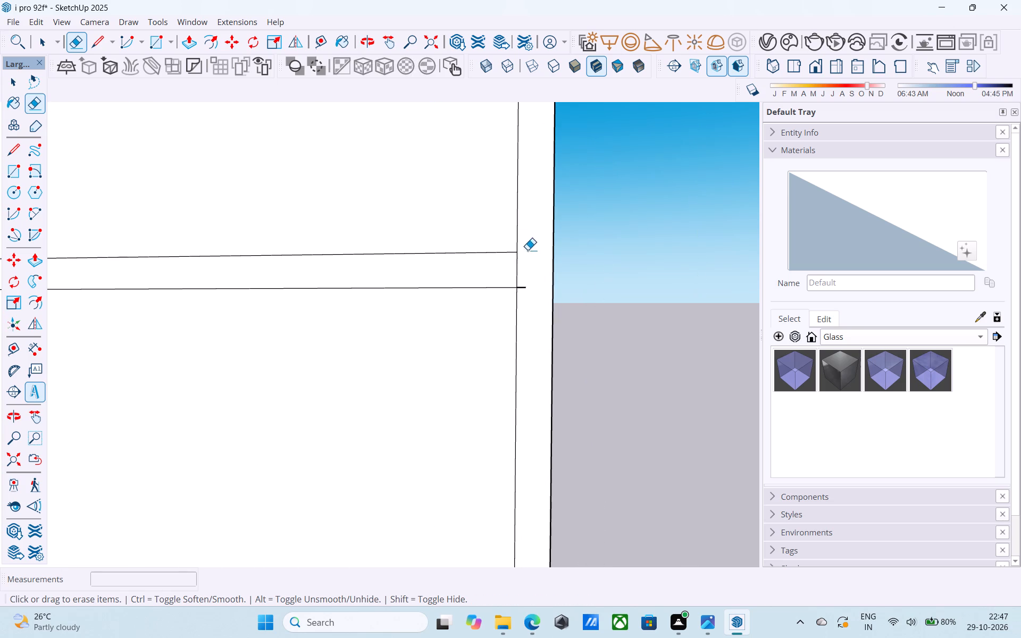
click(523, 288)
scroll(535, 314, down, 7)
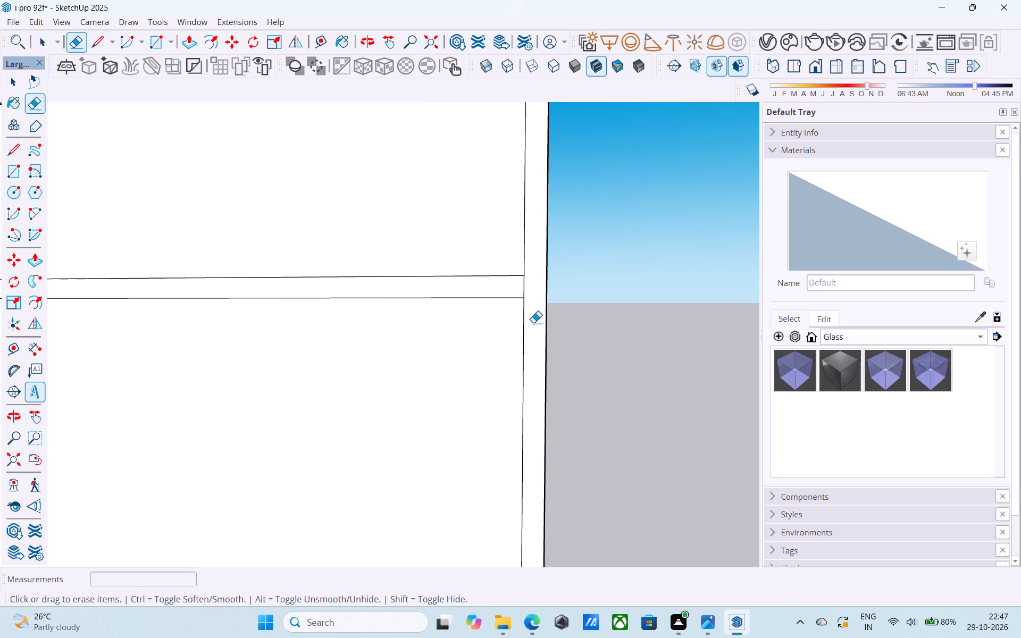
Push the full-height vertical strip at the tower's front corner back by 4' 6" with Push/Pull.
scroll(533, 323, down, 10)
middle_drag(538, 324, 531, 347)
scroll(529, 345, up, 5)
key(space)
click(537, 349)
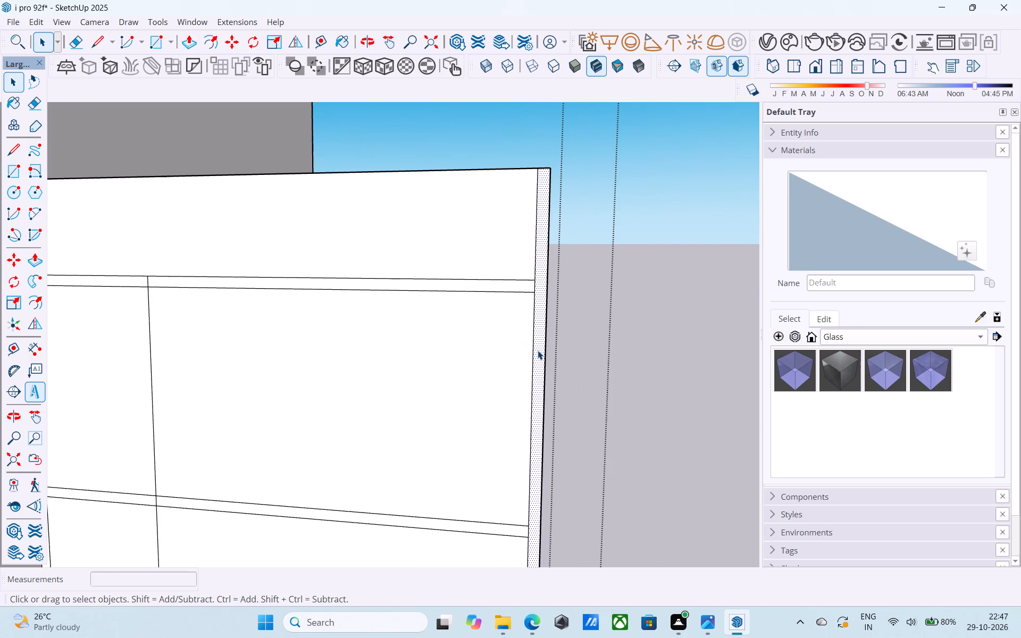
key(p)
click(538, 350)
scroll(535, 355, down, 12)
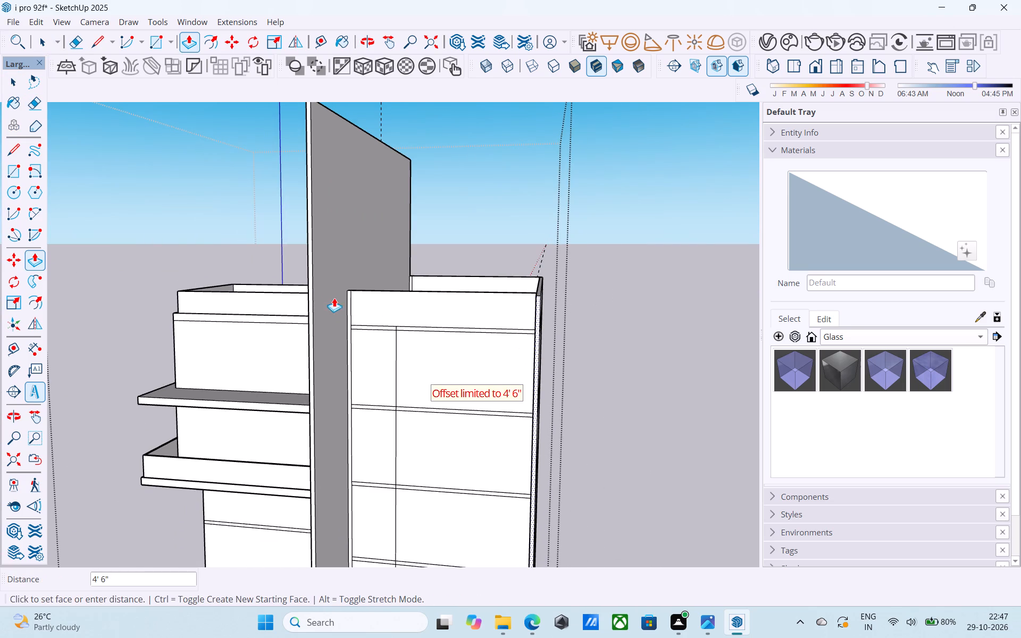
click(313, 284)
Examine the whole building and the tower's front and corner from several angles and distances.
middle_drag(315, 286, 561, 349)
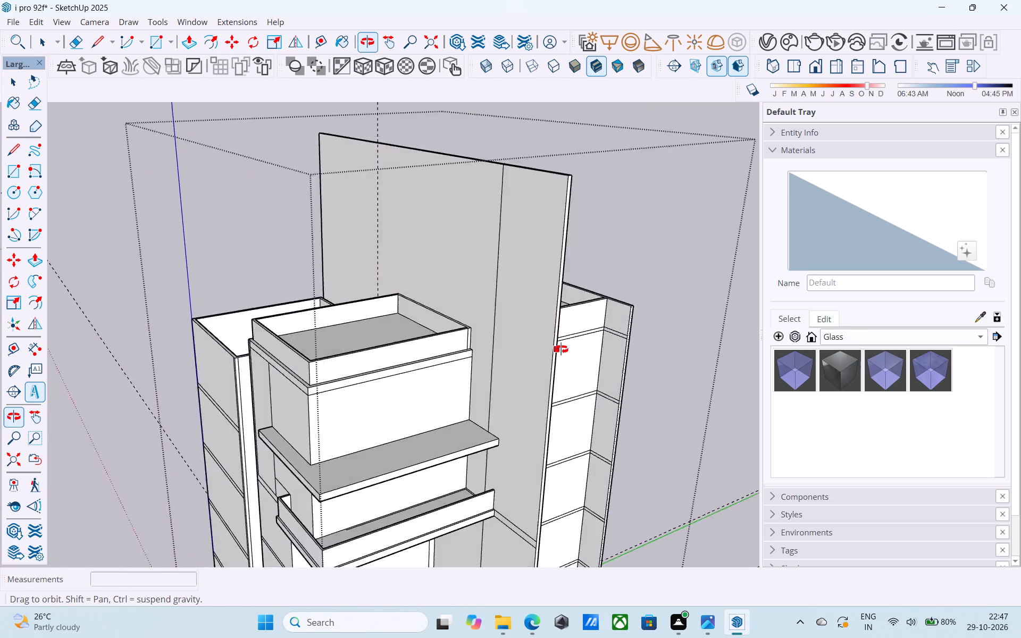
middle_drag(561, 349, 369, 319)
scroll(390, 297, down, 6)
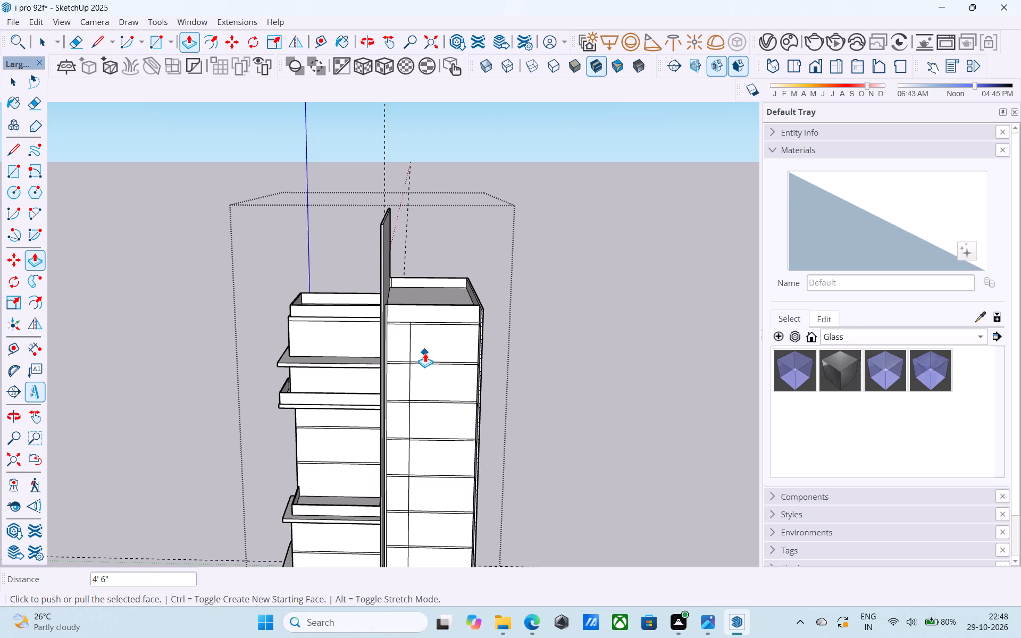
scroll(421, 381, down, 6)
middle_drag(419, 382, 405, 333)
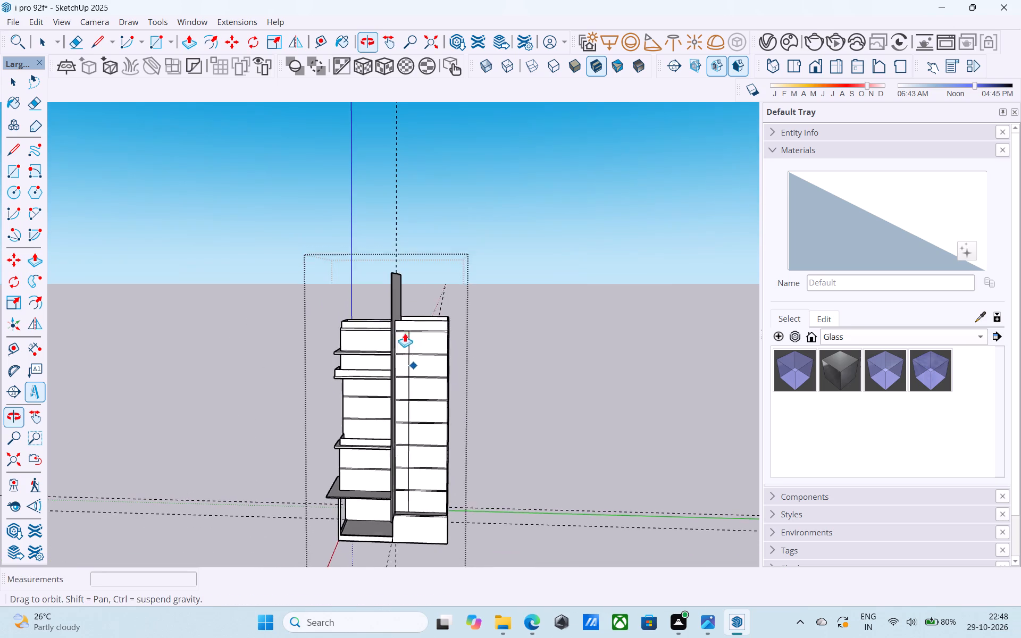
middle_drag(405, 333, 404, 333)
scroll(409, 333, up, 6)
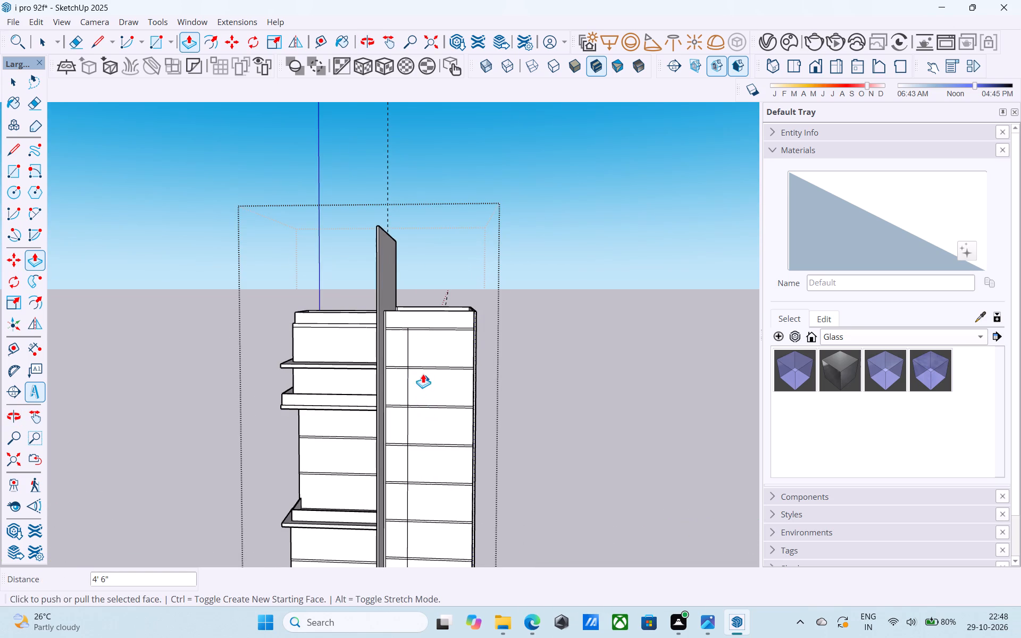
scroll(422, 371, down, 16)
scroll(416, 448, up, 9)
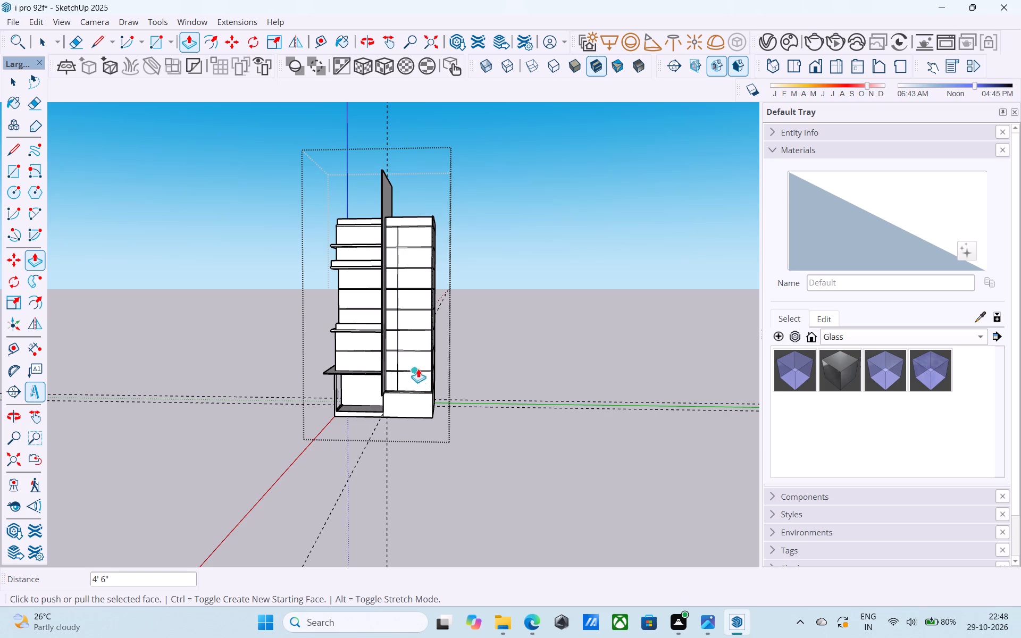
scroll(404, 331, up, 4)
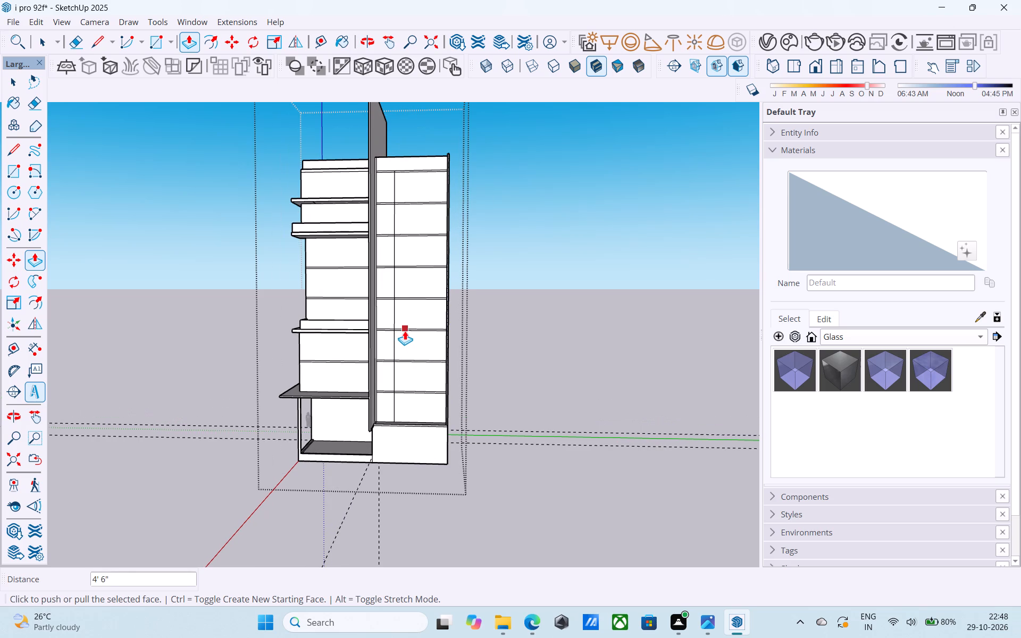
key(space)
scroll(406, 327, down, 3)
middle_drag(391, 398, 384, 376)
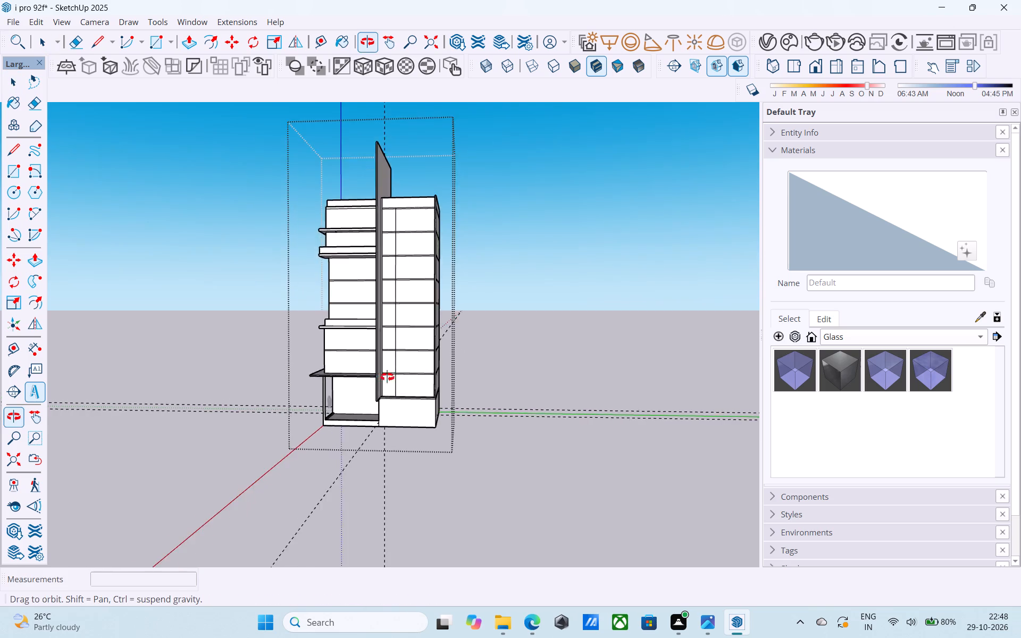
Pull the lowest floor band in the tower's recessed front, between the vertical line and the outer wall, out by 4' 6" with Push/Pull.
scroll(409, 390, up, 11)
shift+scroll(411, 366, up, 1)
shift+middle_drag(411, 366, 486, 418)
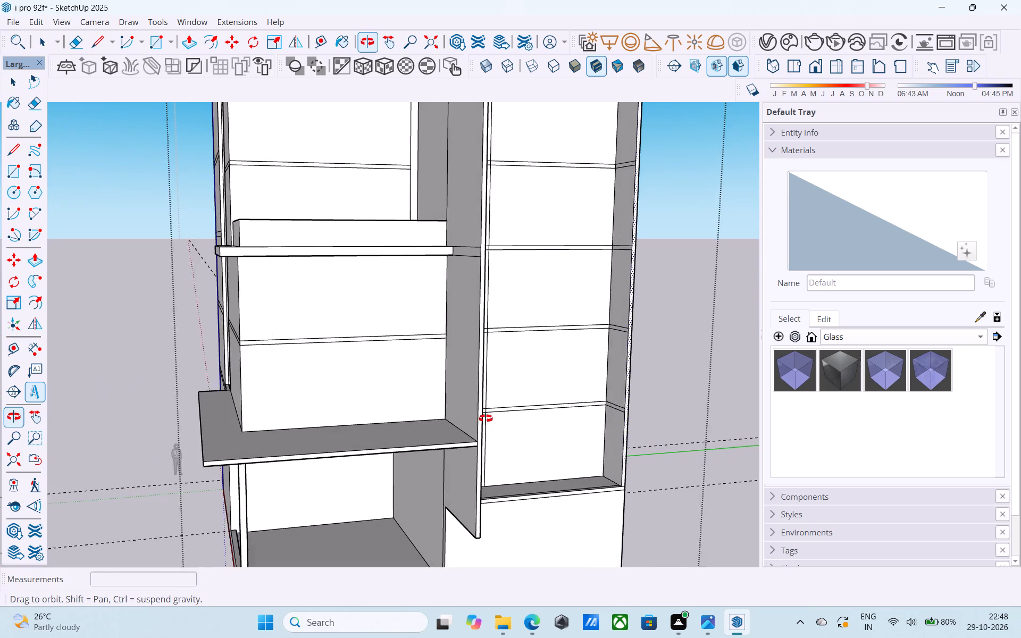
shift+middle_drag(486, 418, 487, 419)
shift+middle_drag(574, 432, 567, 429)
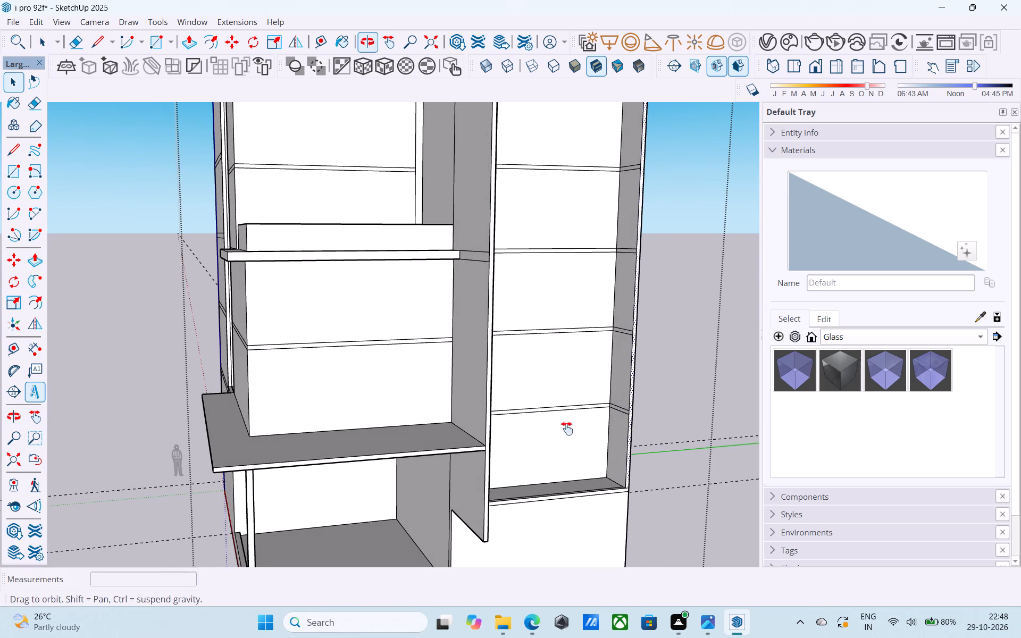
shift+middle_drag(567, 429, 551, 426)
shift+middle_drag(551, 426, 547, 406)
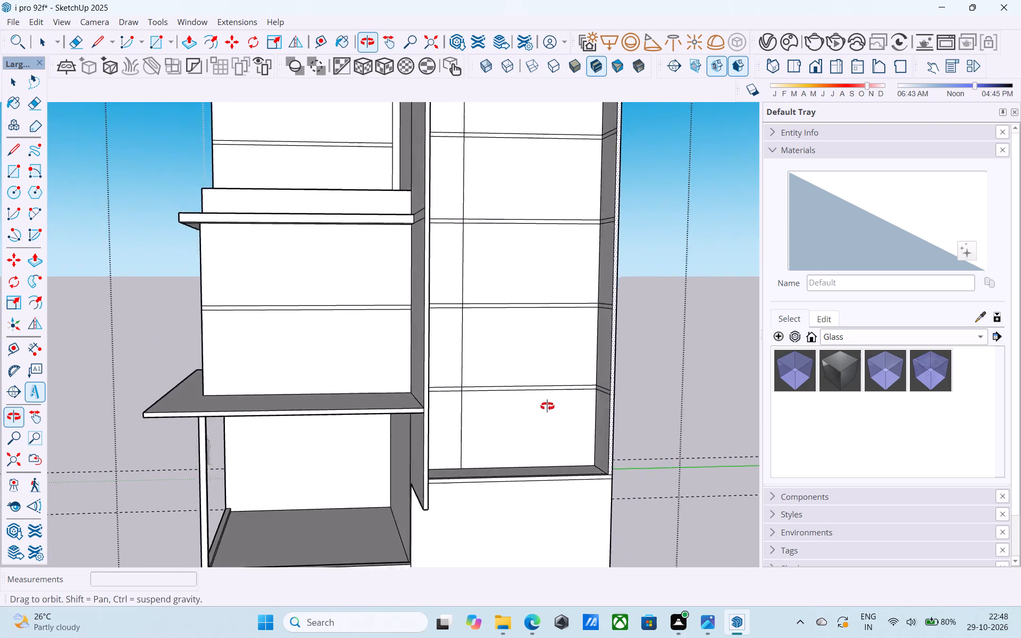
shift+middle_drag(547, 406, 614, 399)
scroll(614, 399, up, 3)
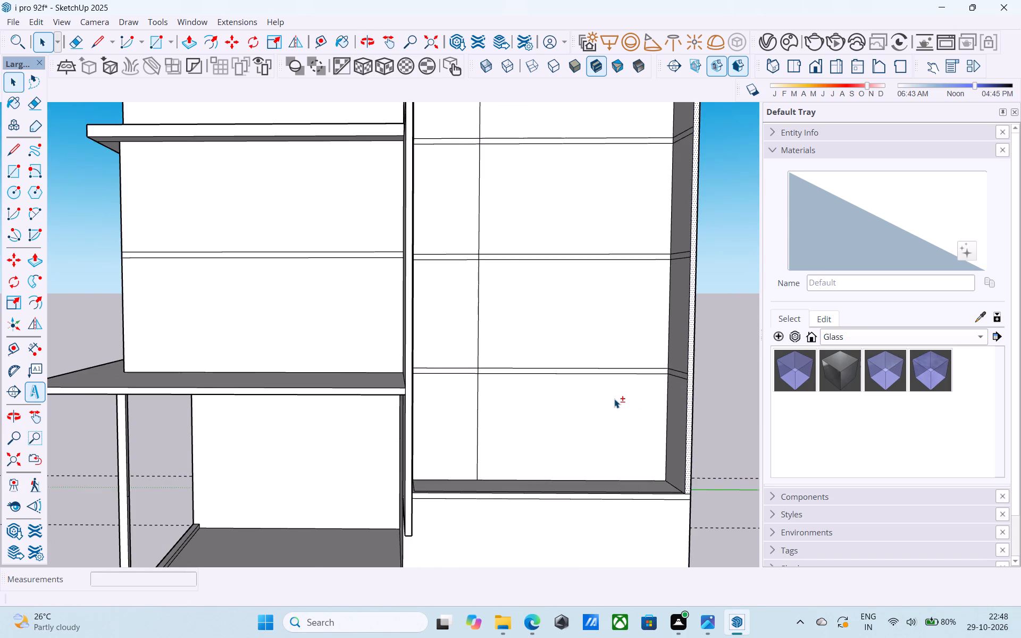
scroll(614, 398, up, 4)
middle_drag(608, 399, 538, 406)
scroll(538, 406, up, 4)
scroll(538, 406, down, 5)
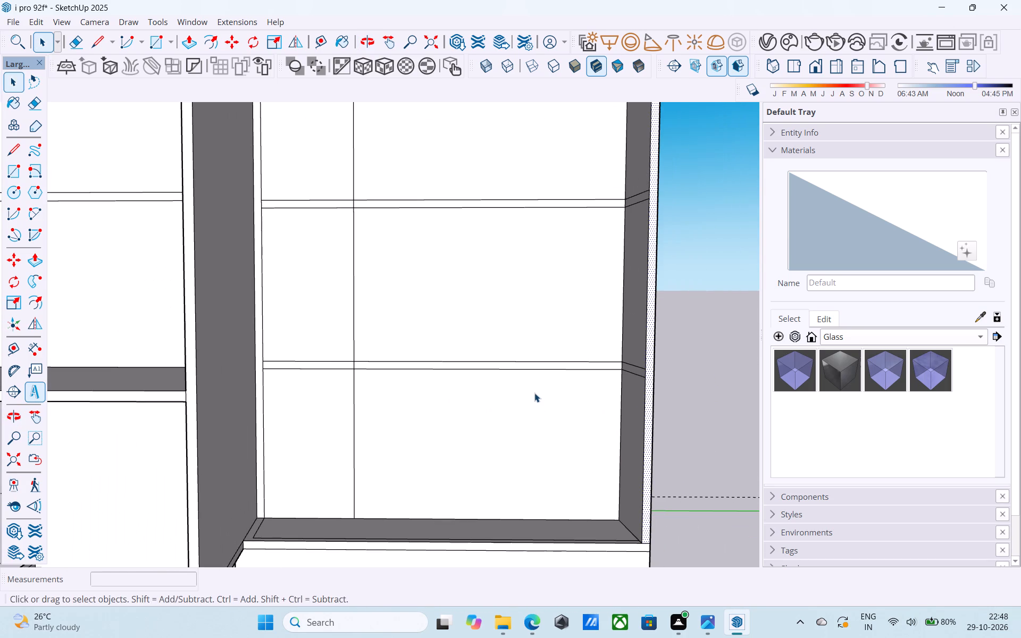
click(546, 367)
key(p)
click(546, 367)
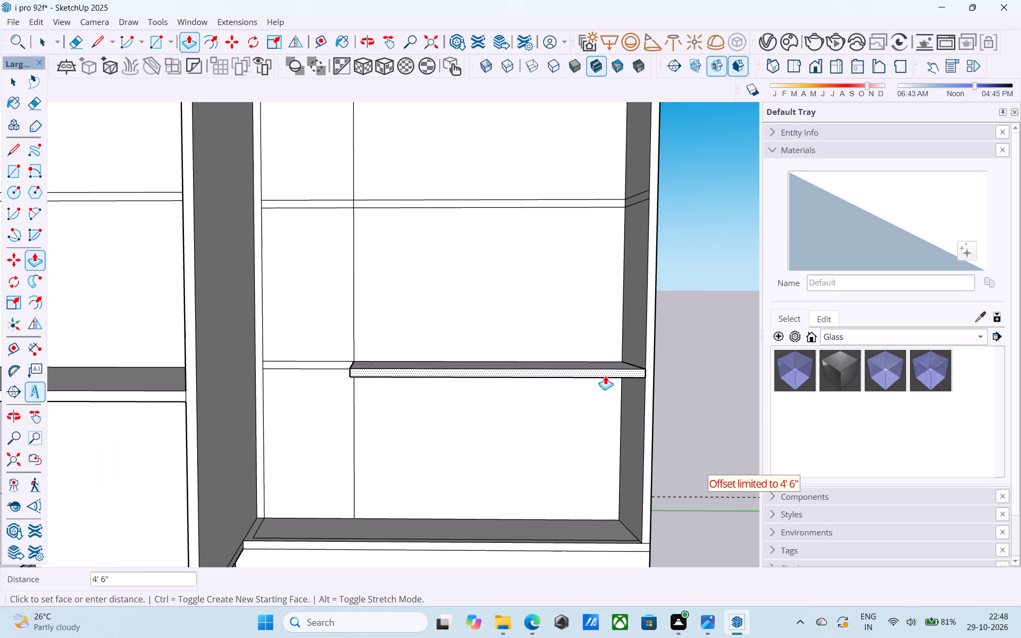
scroll(639, 384, up, 3)
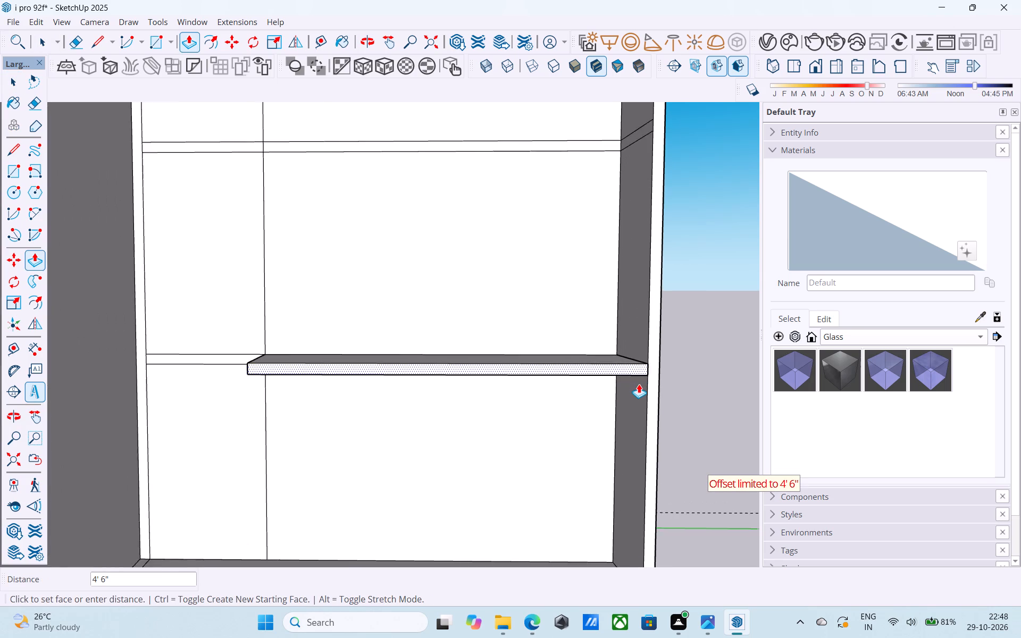
scroll(639, 384, down, 2)
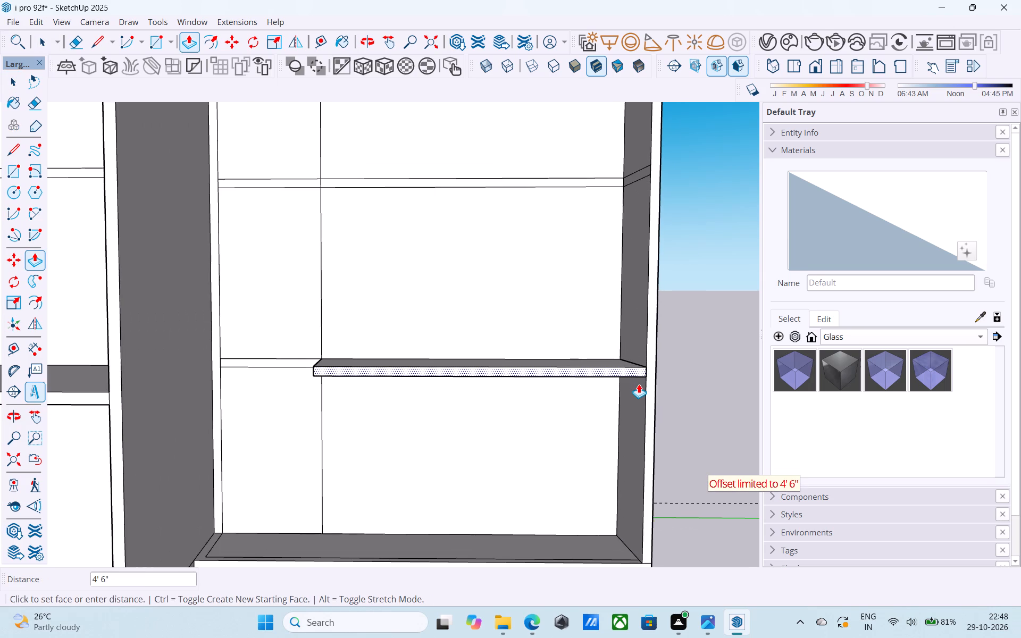
middle_drag(639, 384, 649, 425)
scroll(650, 425, up, 3)
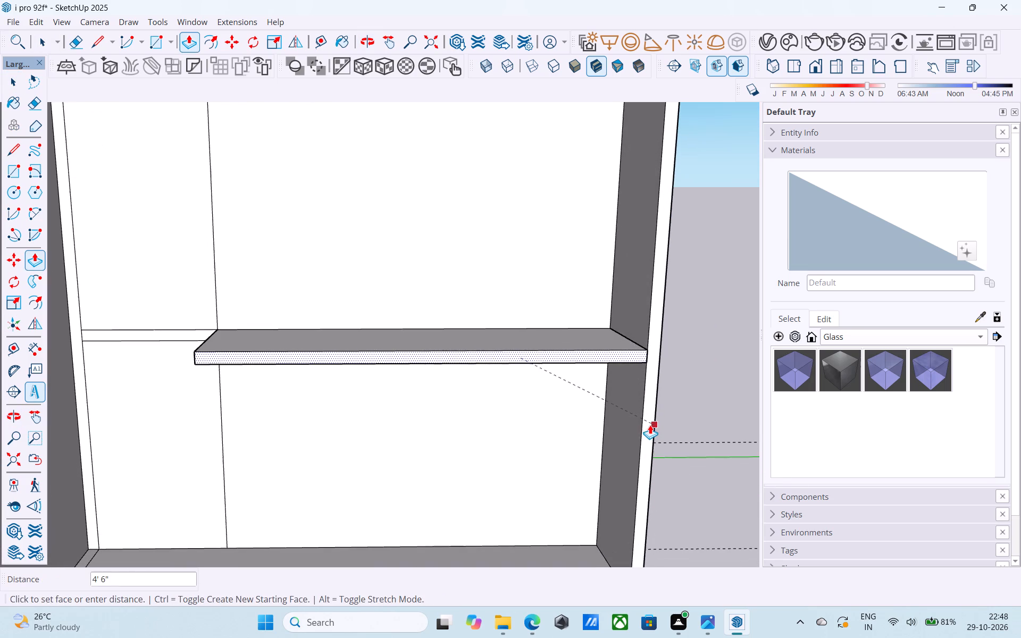
click(650, 425)
Extrude the second floor band in the tower's recessed front by the same 4' 6".
scroll(599, 451, down, 5)
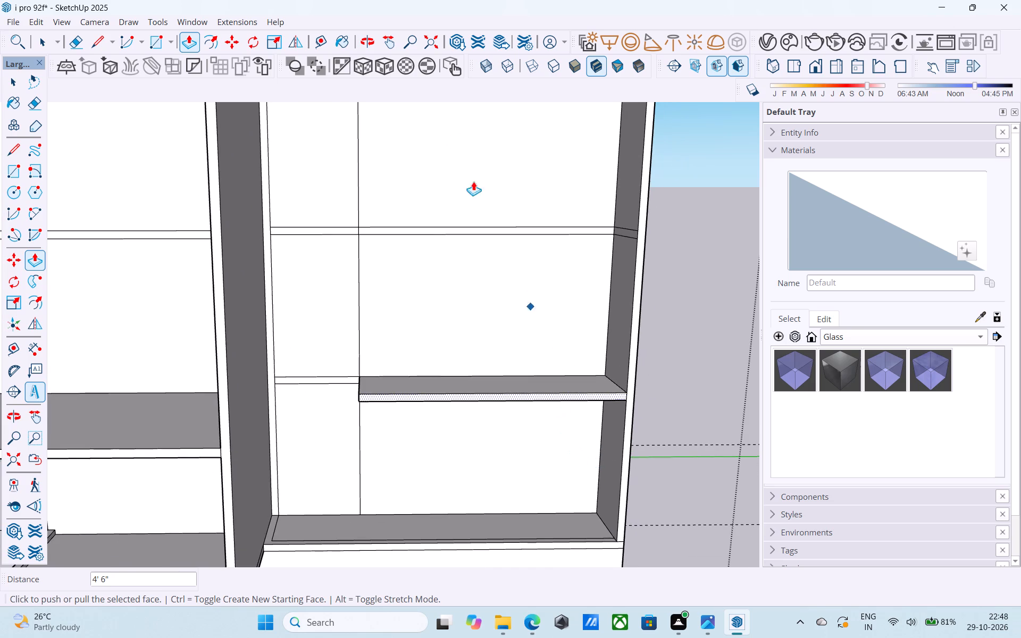
scroll(428, 230, up, 6)
scroll(433, 234, down, 6)
key(space)
scroll(431, 234, down, 4)
shift+middle_drag(431, 234, 428, 239)
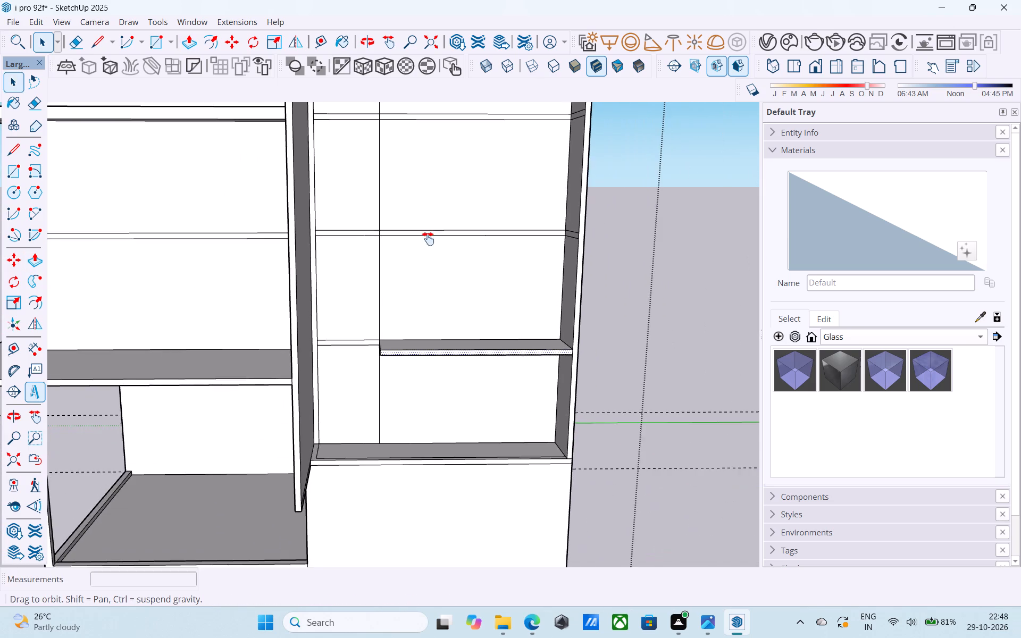
shift+middle_drag(428, 239, 413, 307)
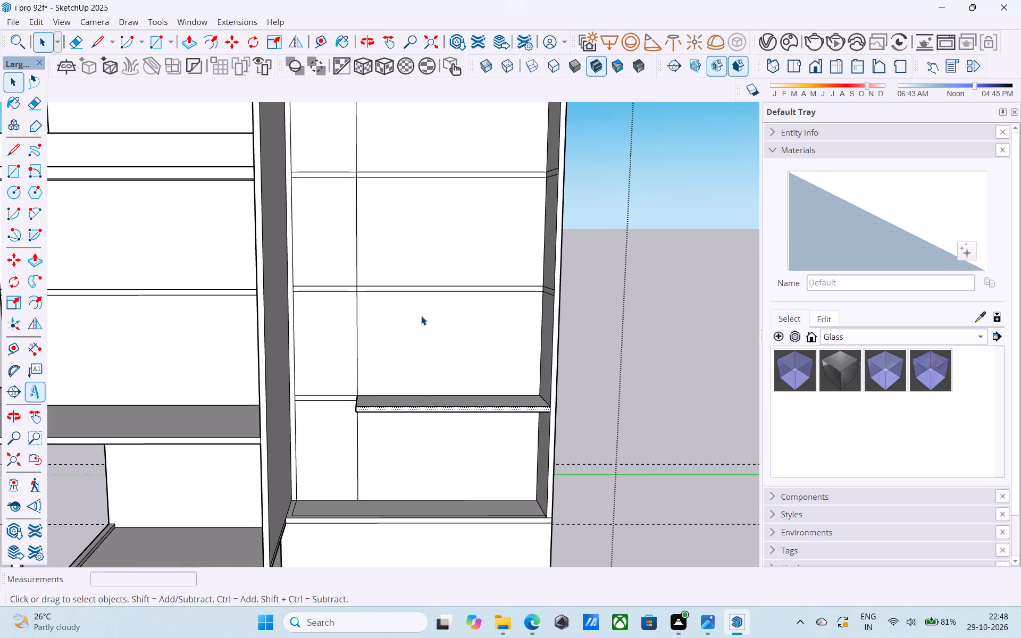
scroll(442, 317, up, 3)
double_click(446, 274)
click(449, 276)
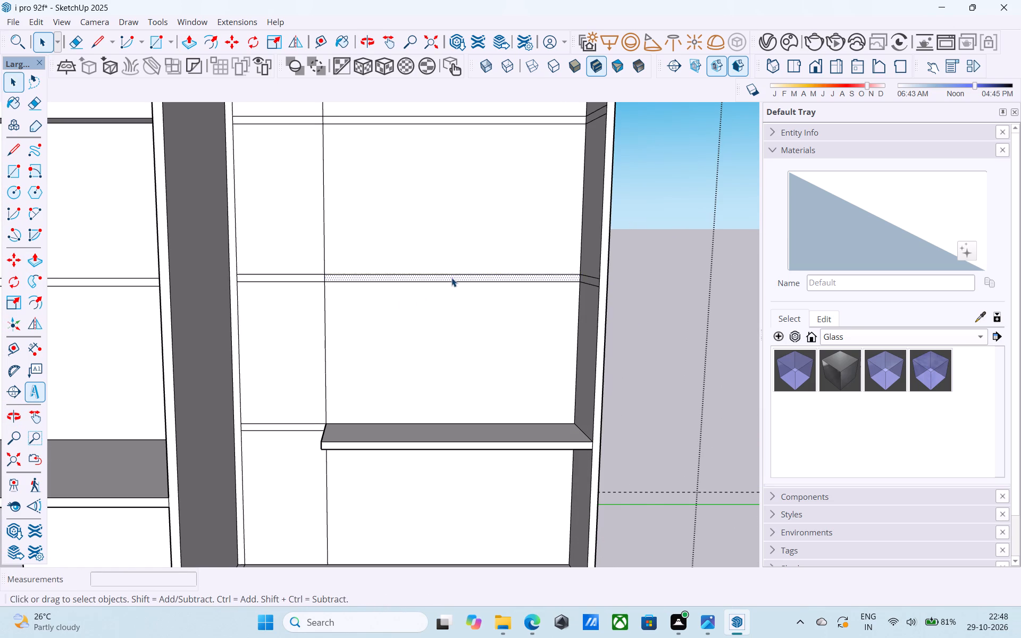
scroll(451, 278, up, 3)
key(p)
double_click(451, 278)
Extrude the third and fourth floor bands in the tower's recessed front by the same 4' 6".
scroll(451, 278, down, 5)
middle_drag(456, 211, 462, 308)
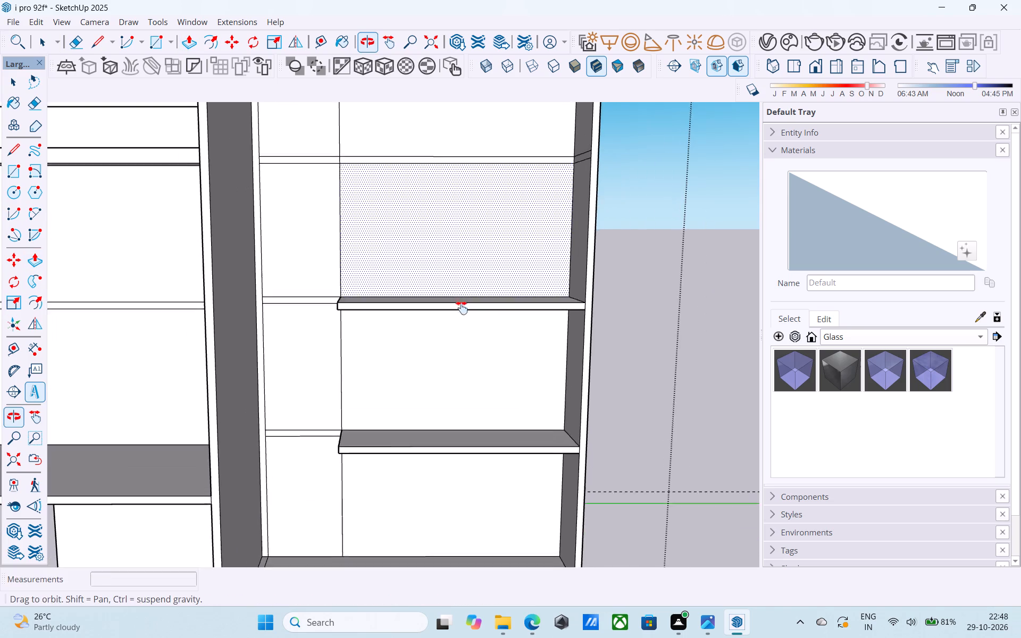
middle_drag(462, 308, 462, 323)
scroll(450, 254, up, 4)
double_click(449, 248)
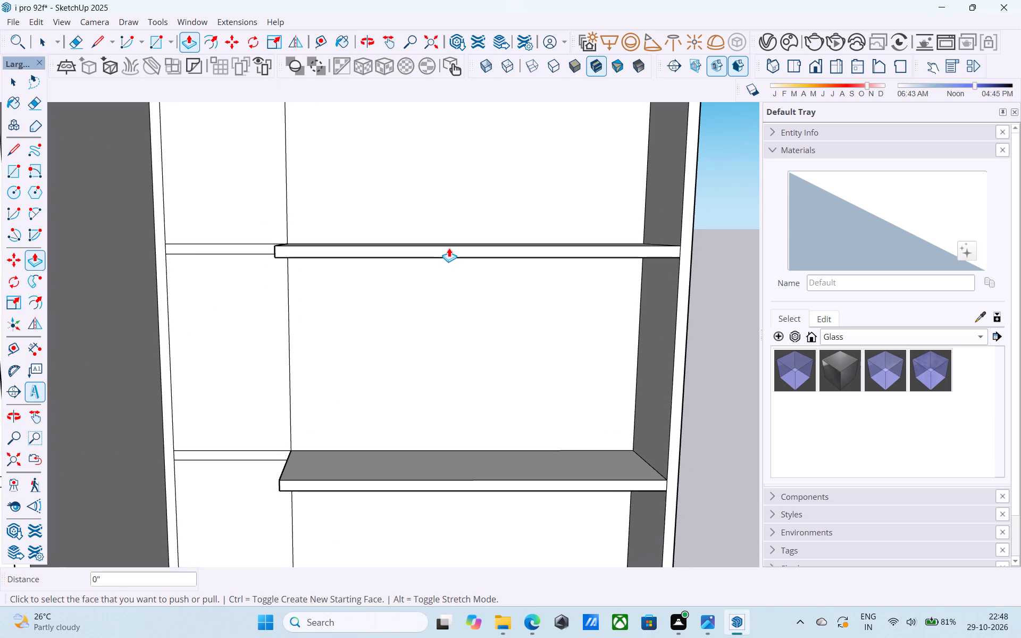
scroll(449, 247, down, 8)
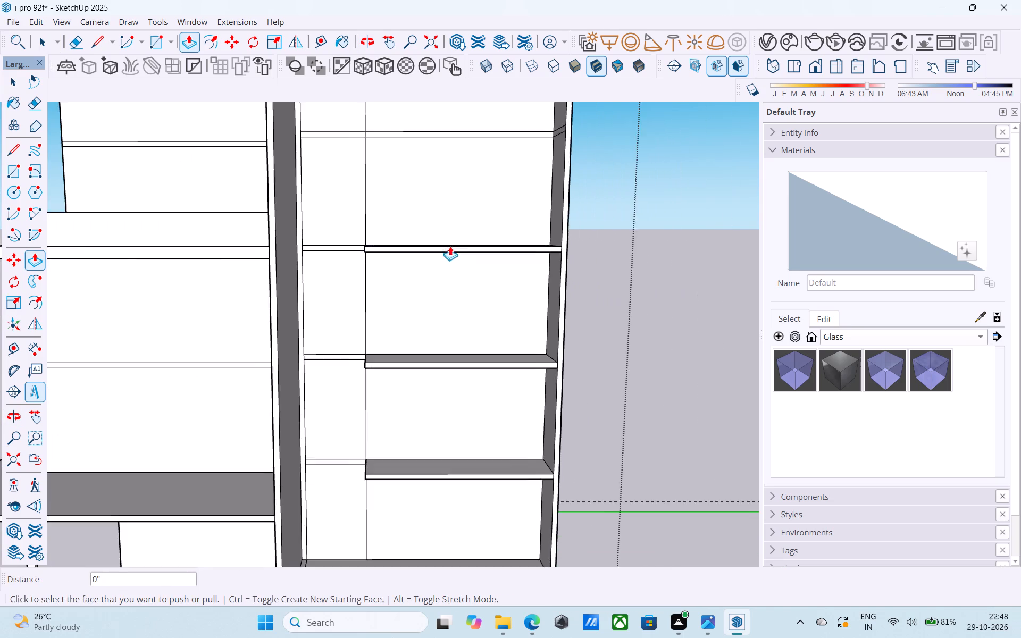
shift+middle_drag(450, 246, 467, 406)
scroll(482, 282, up, 9)
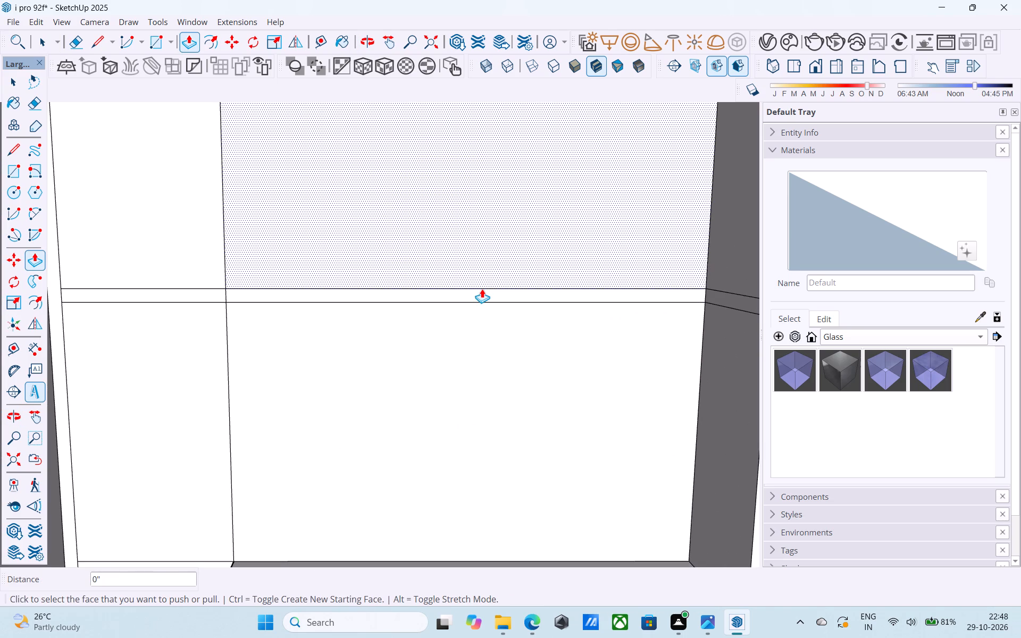
double_click(480, 292)
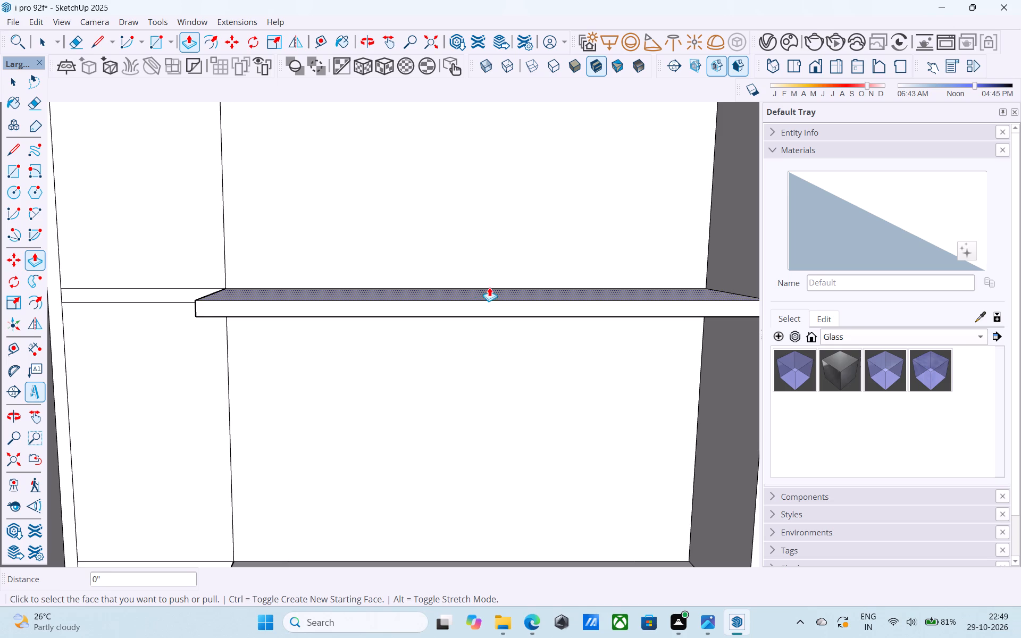
Extrude the fifth and sixth floor bands in the tower's recessed front by the same 4' 6".
scroll(528, 281, down, 9)
shift+middle_drag(520, 294, 525, 481)
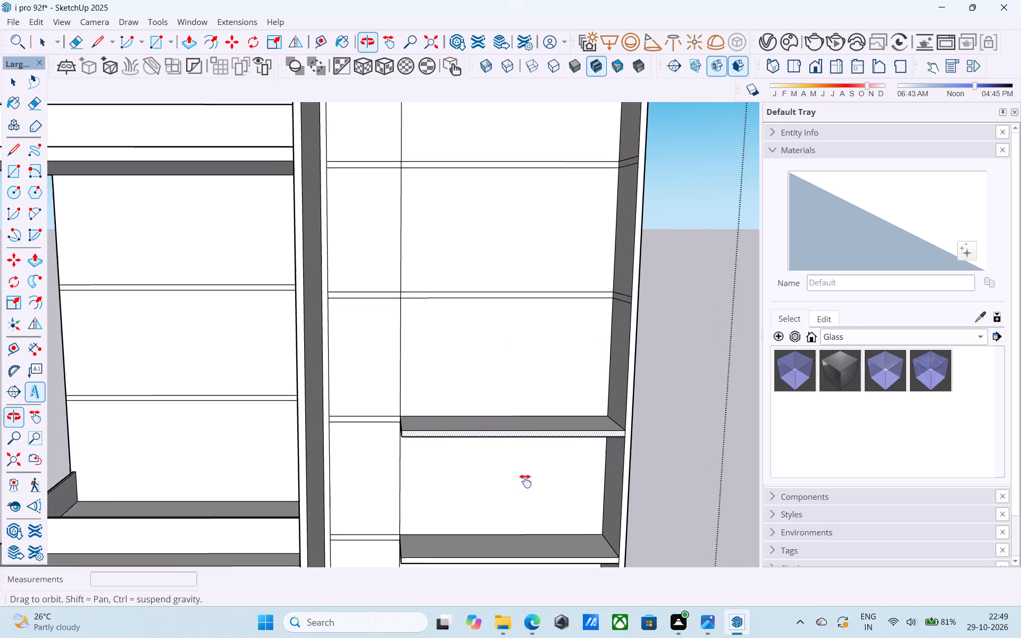
shift+middle_drag(525, 481, 525, 482)
scroll(502, 363, up, 8)
double_click(486, 324)
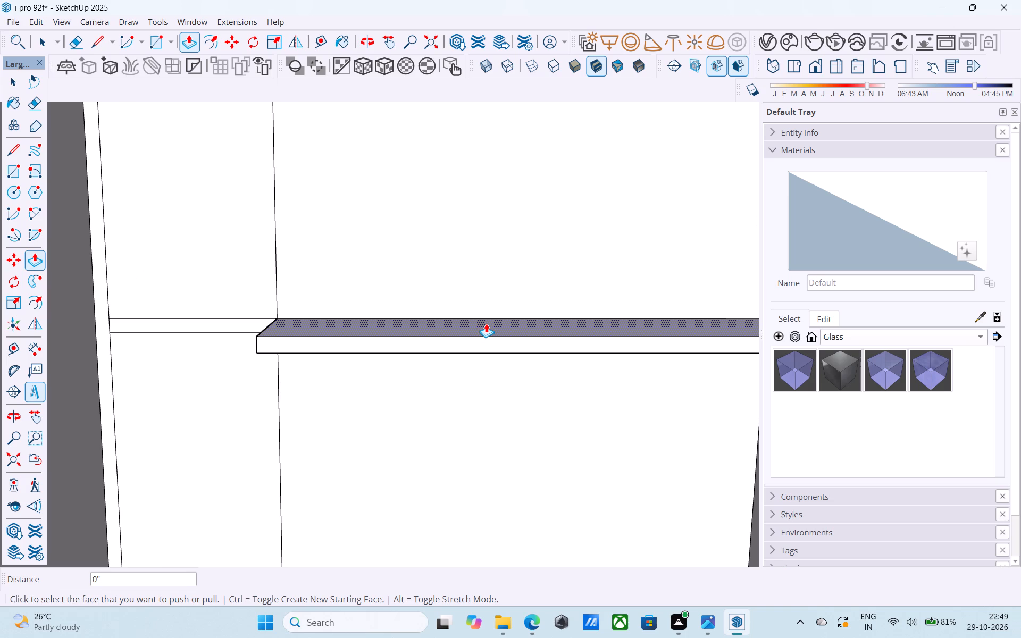
scroll(486, 323, down, 15)
middle_drag(482, 346, 473, 397)
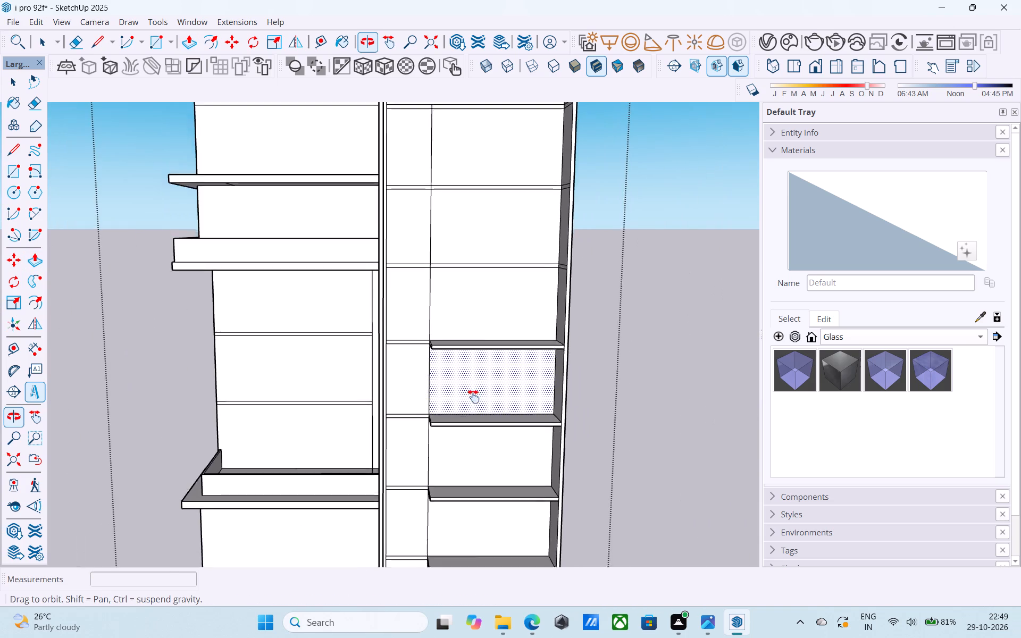
middle_drag(473, 397, 429, 539)
scroll(434, 430, up, 14)
double_click(430, 463)
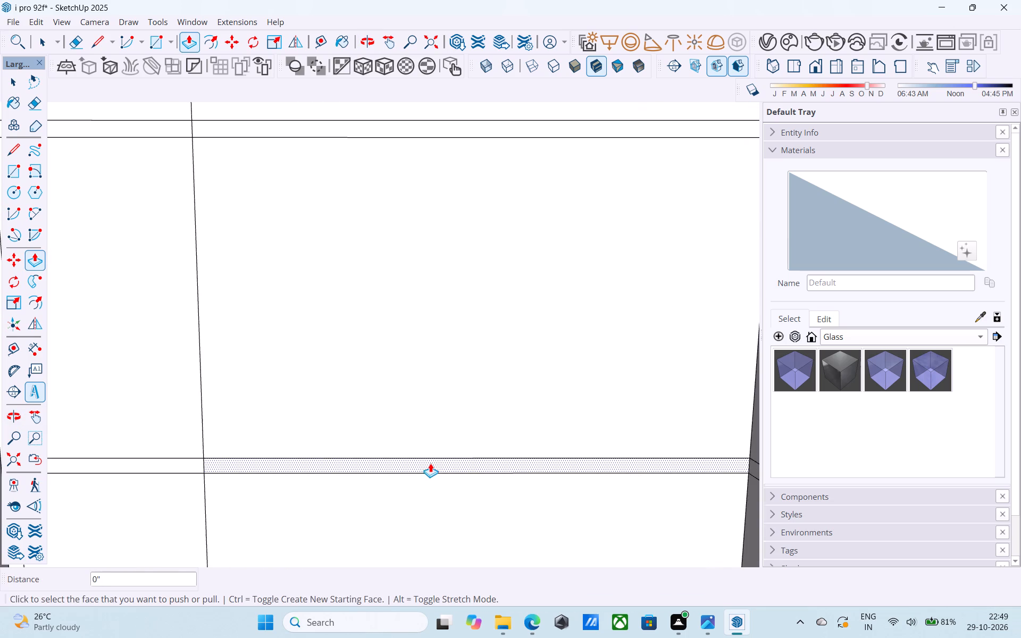
Extrude the seventh floor band and the top band below the parapet in the tower's recessed front by the same 4' 6".
scroll(429, 464, down, 12)
middle_drag(436, 457, 471, 544)
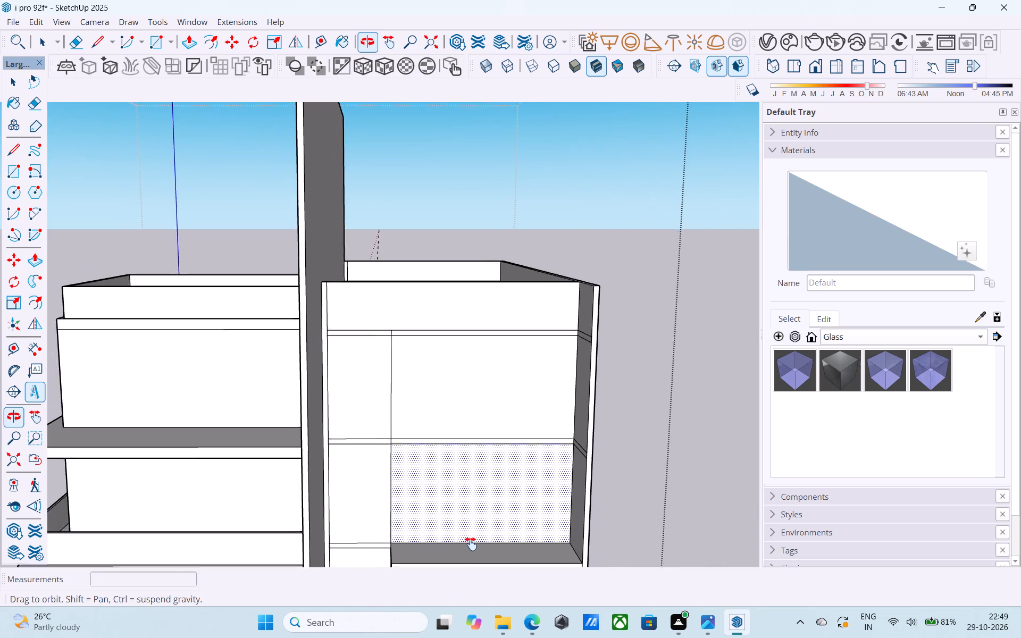
middle_drag(471, 544, 498, 572)
shift+middle_drag(494, 480, 446, 312)
scroll(446, 309, up, 6)
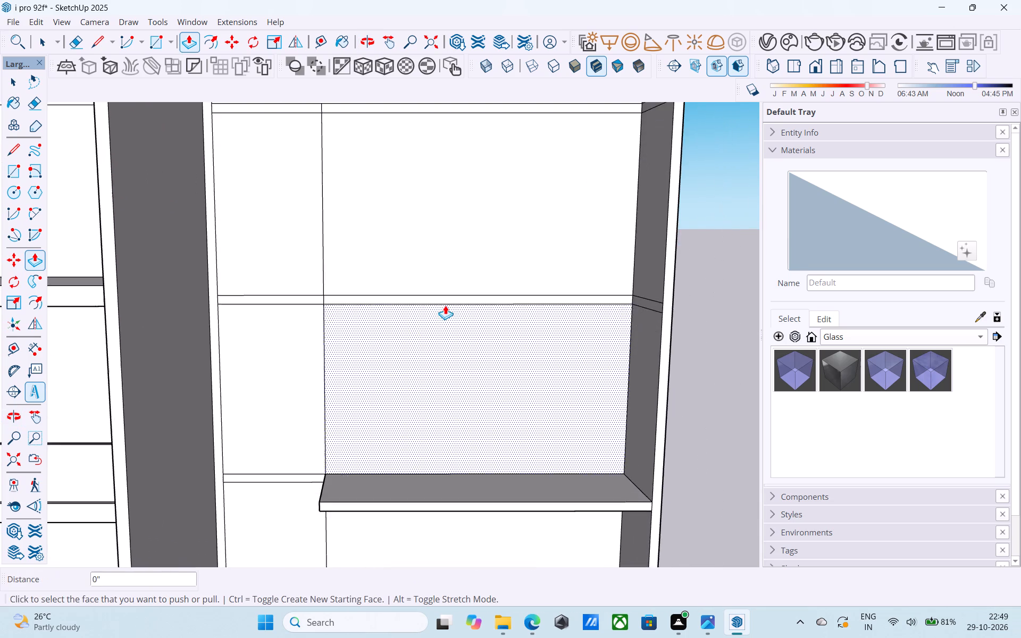
scroll(445, 305, up, 2)
double_click(445, 295)
scroll(445, 294, down, 6)
shift+middle_drag(445, 293, 453, 439)
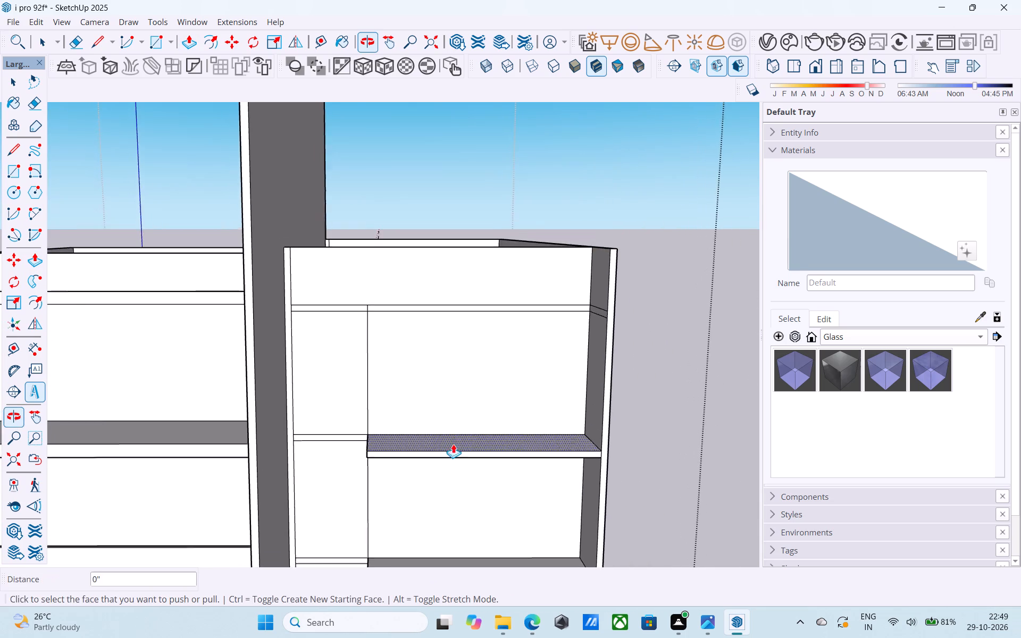
scroll(481, 290, up, 7)
double_click(474, 325)
Pull the adjoining block's top floor band out to the slab below on its front face, and by 2' on its side face.
scroll(478, 298, down, 8)
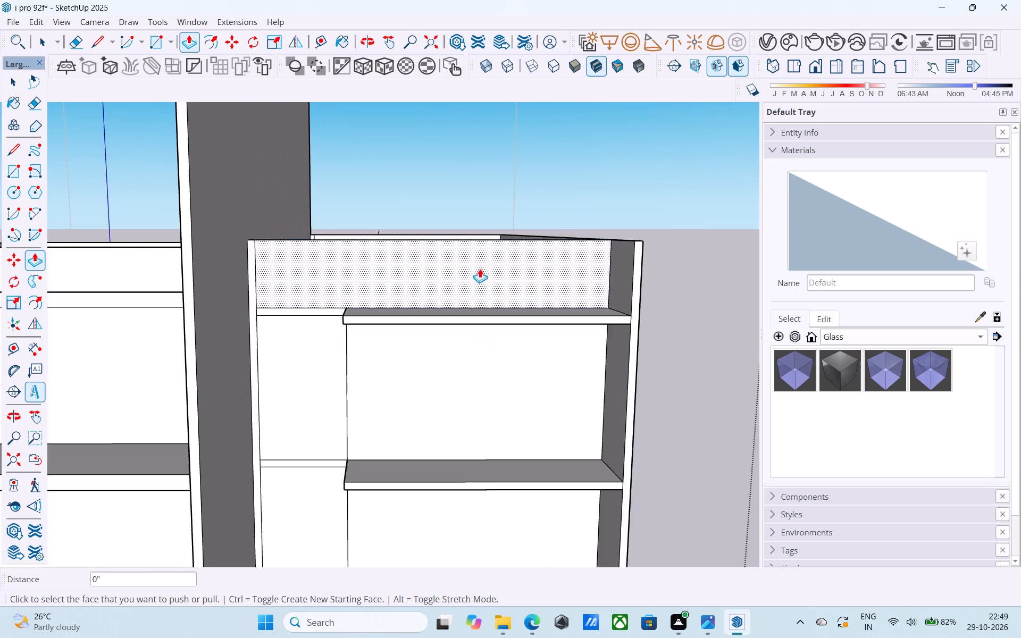
scroll(480, 268, down, 14)
middle_drag(462, 391, 470, 270)
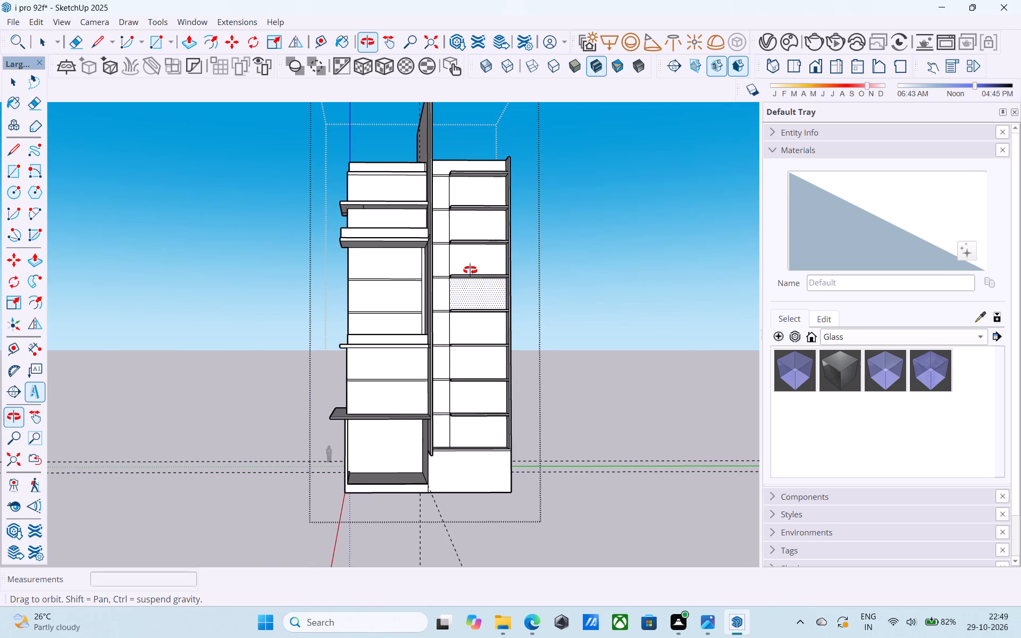
middle_drag(470, 270, 666, 300)
scroll(479, 238, up, 4)
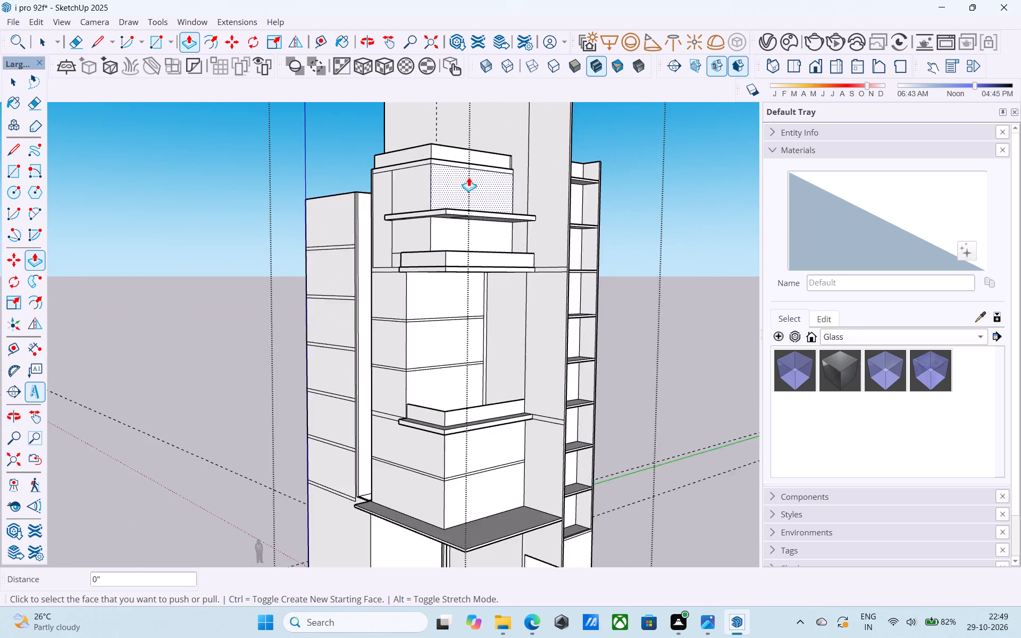
scroll(468, 177, up, 9)
click(429, 161)
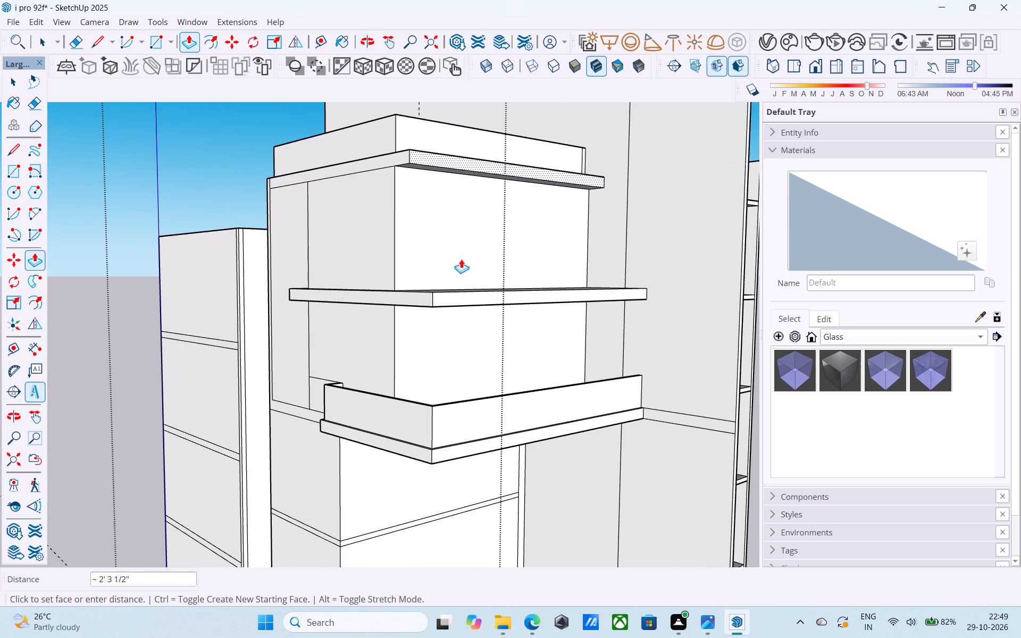
click(460, 300)
click(379, 157)
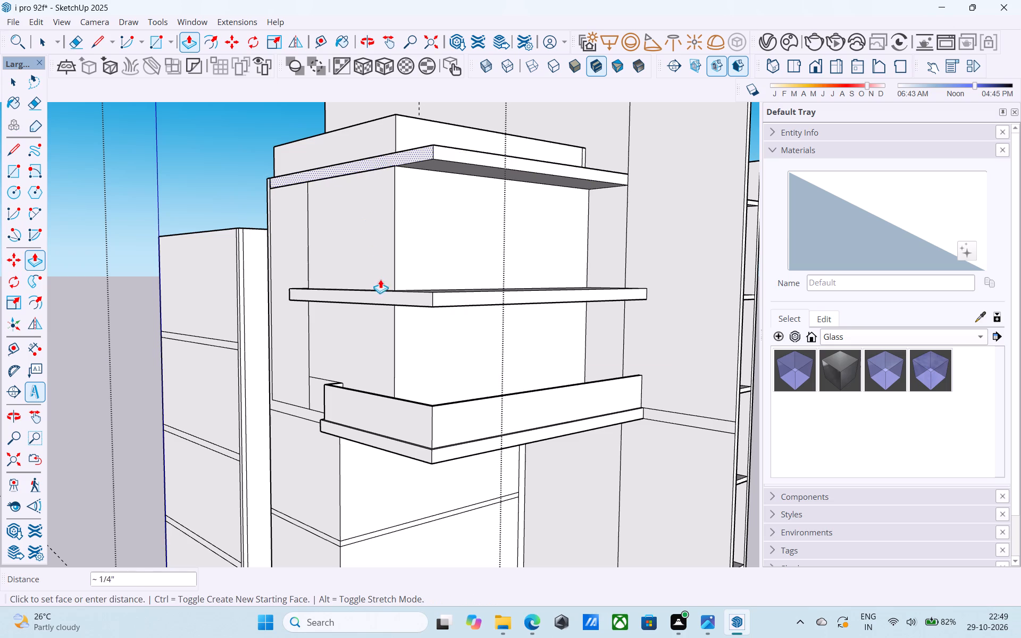
click(389, 295)
Examine the whole building and its projecting slabs from the front and the corner.
scroll(389, 295, down, 10)
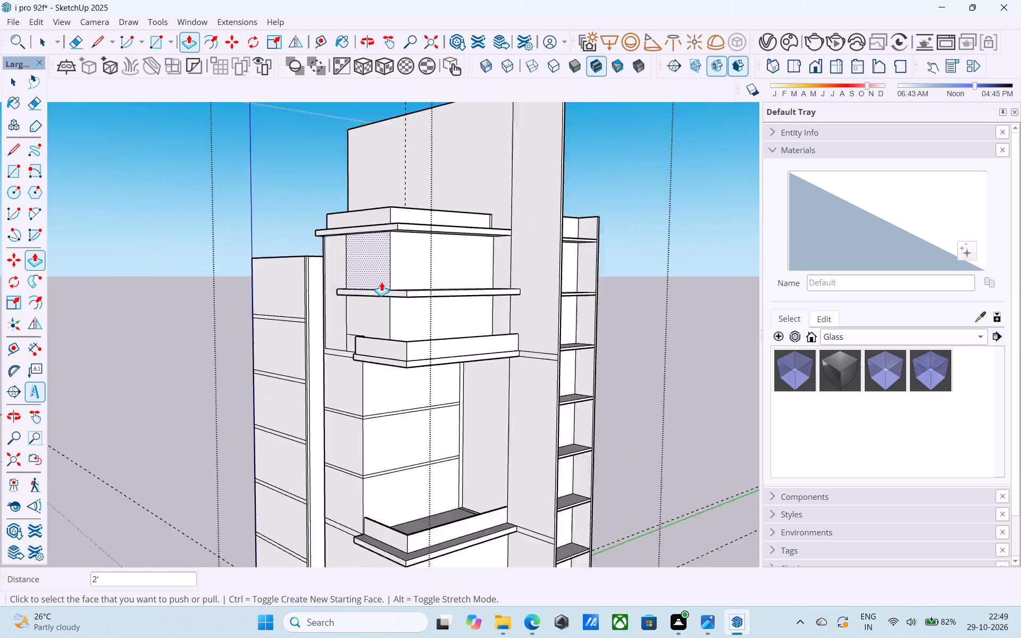
scroll(381, 282, down, 6)
middle_drag(412, 292, 228, 281)
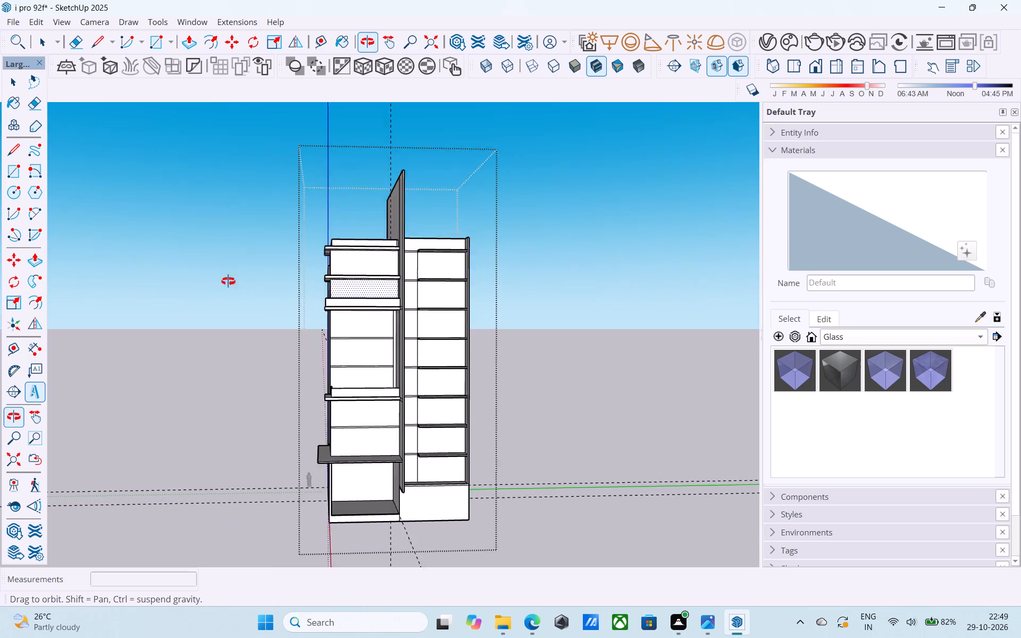
middle_drag(228, 281, 163, 303)
middle_drag(348, 256, 352, 250)
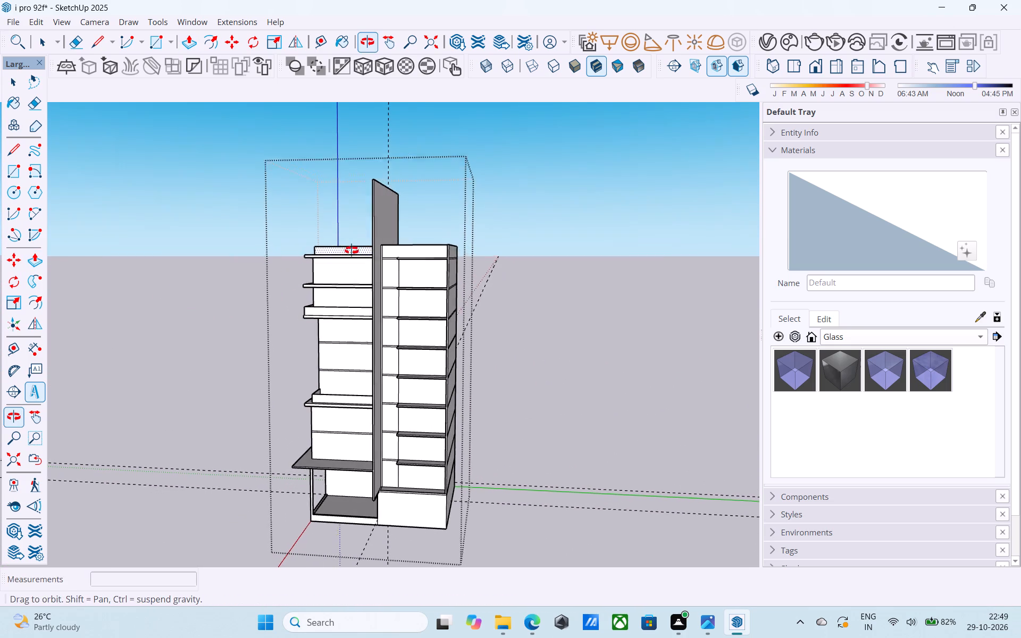
middle_drag(352, 250, 365, 246)
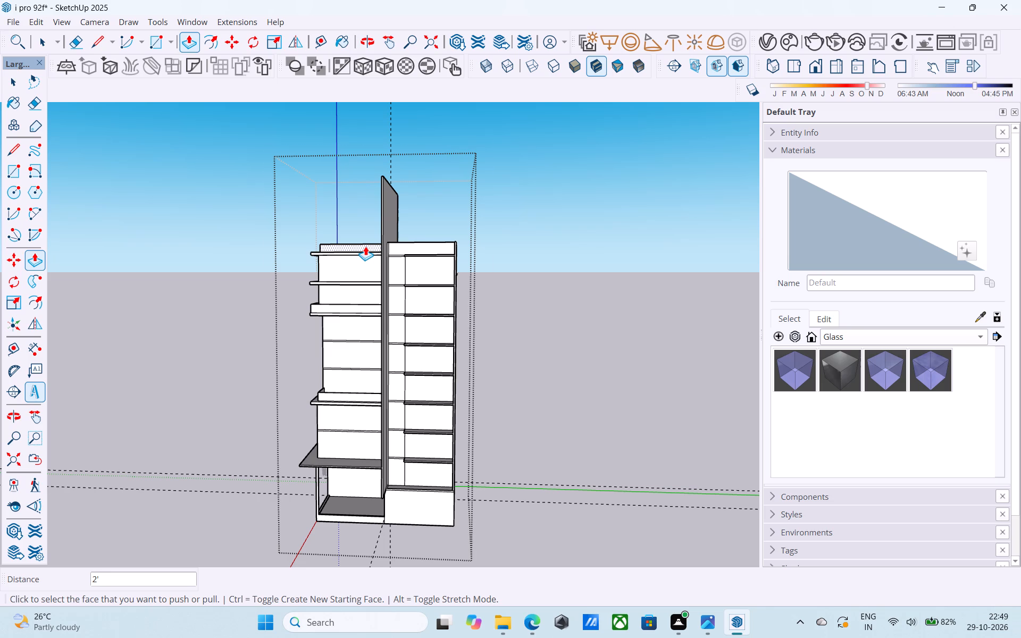
scroll(365, 246, up, 7)
middle_drag(365, 246, 503, 227)
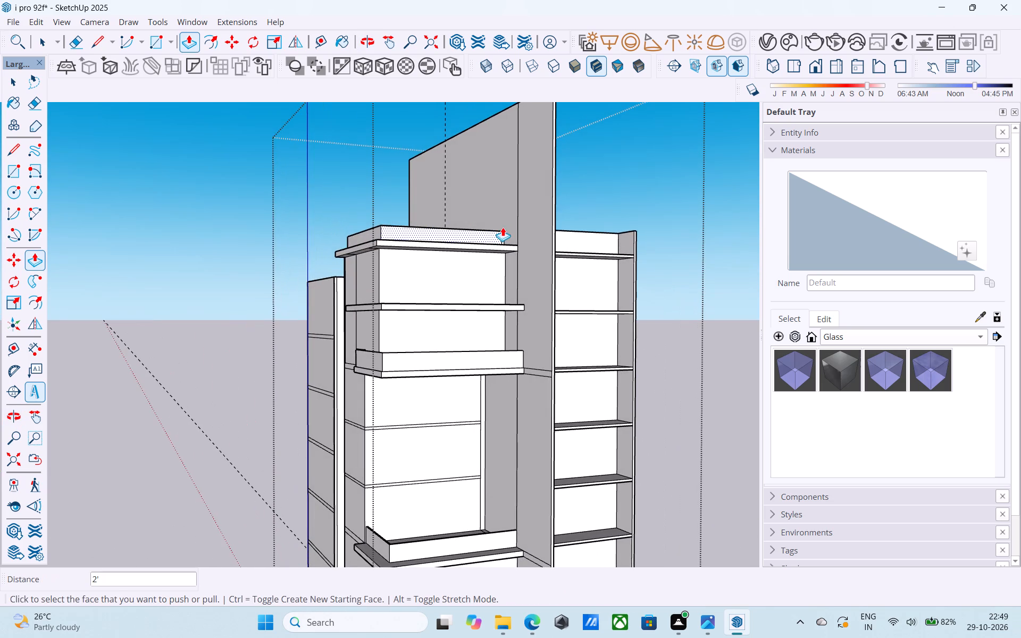
Erase the leftover floor-band lines on the tall fin wall, beside the upper balcony slab with the parapet.
scroll(458, 223, down, 8)
middle_drag(458, 225, 529, 197)
middle_click(481, 294)
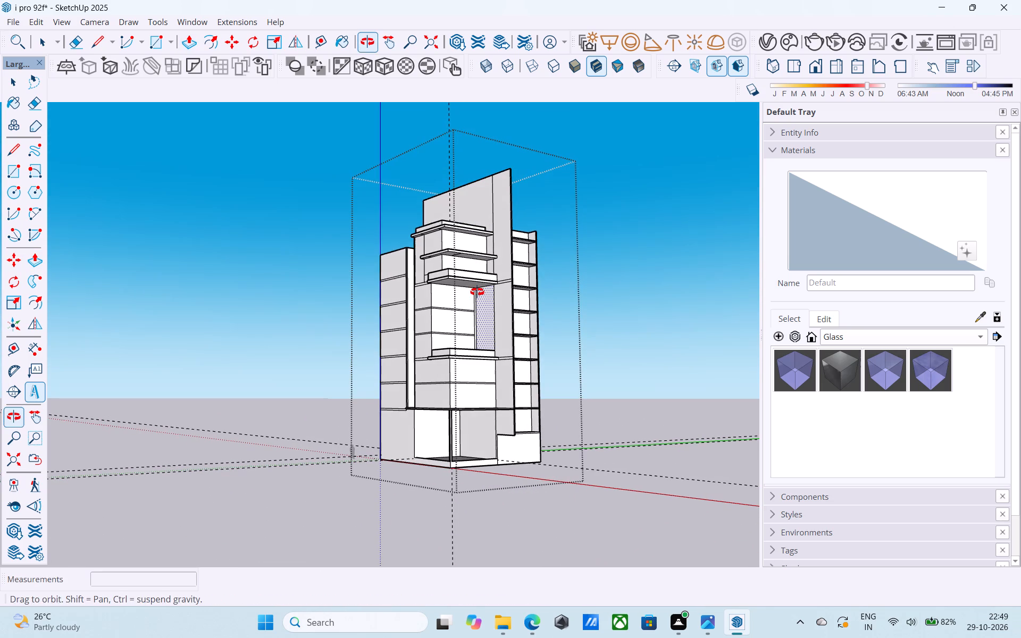
scroll(463, 298, down, 1)
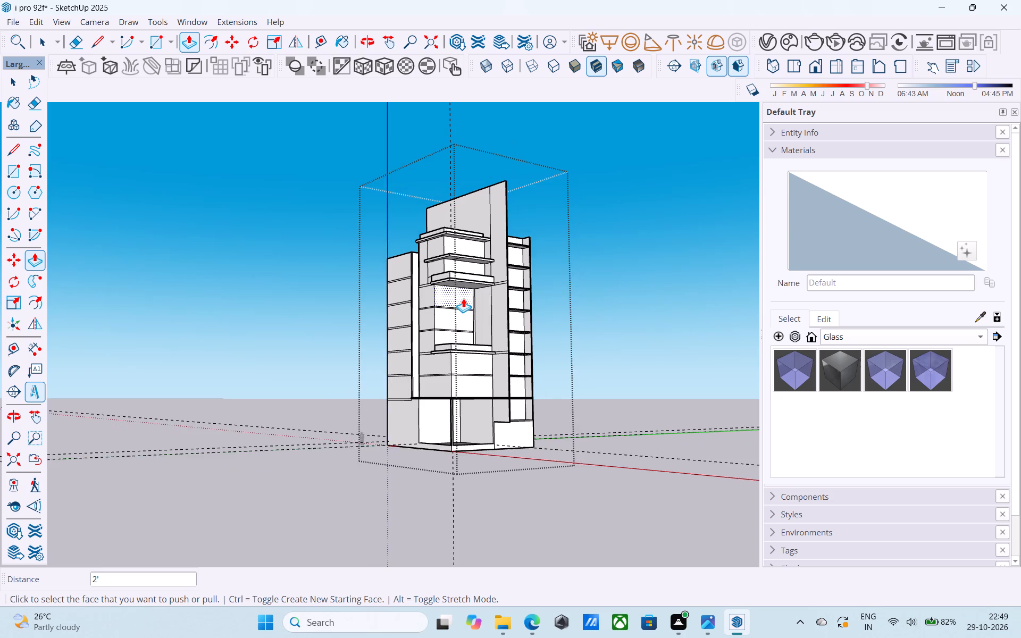
scroll(463, 298, down, 5)
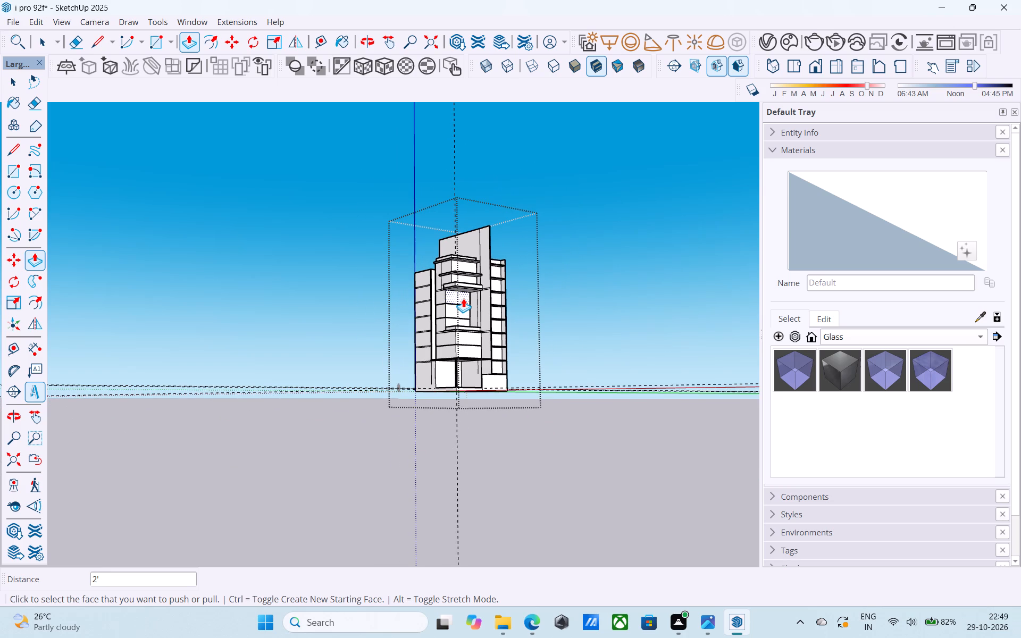
middle_drag(463, 298, 470, 280)
scroll(473, 276, up, 5)
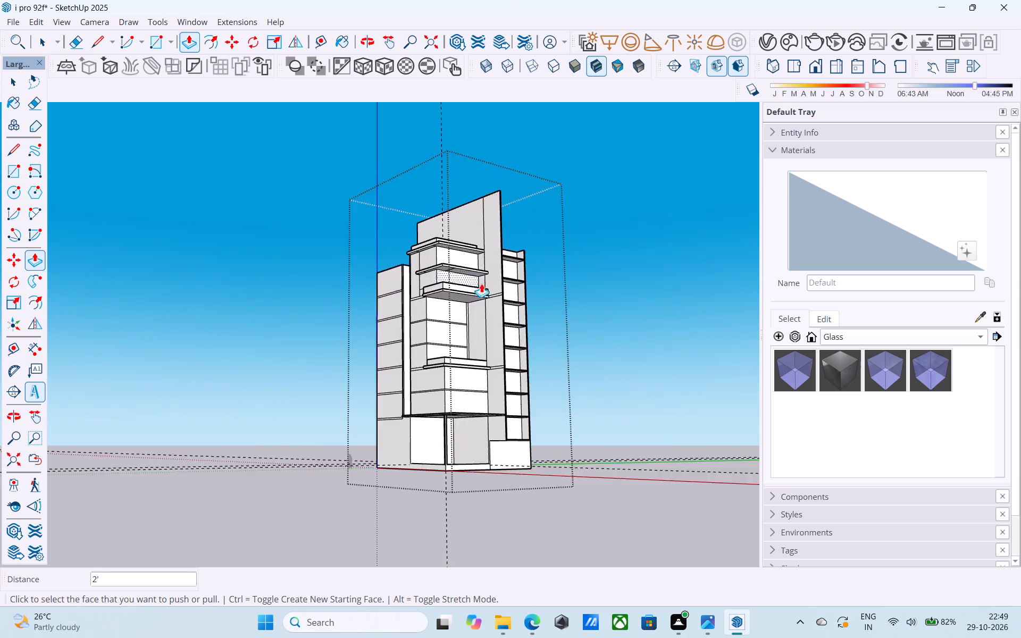
scroll(481, 283, up, 19)
key(e)
drag(498, 292, 502, 345)
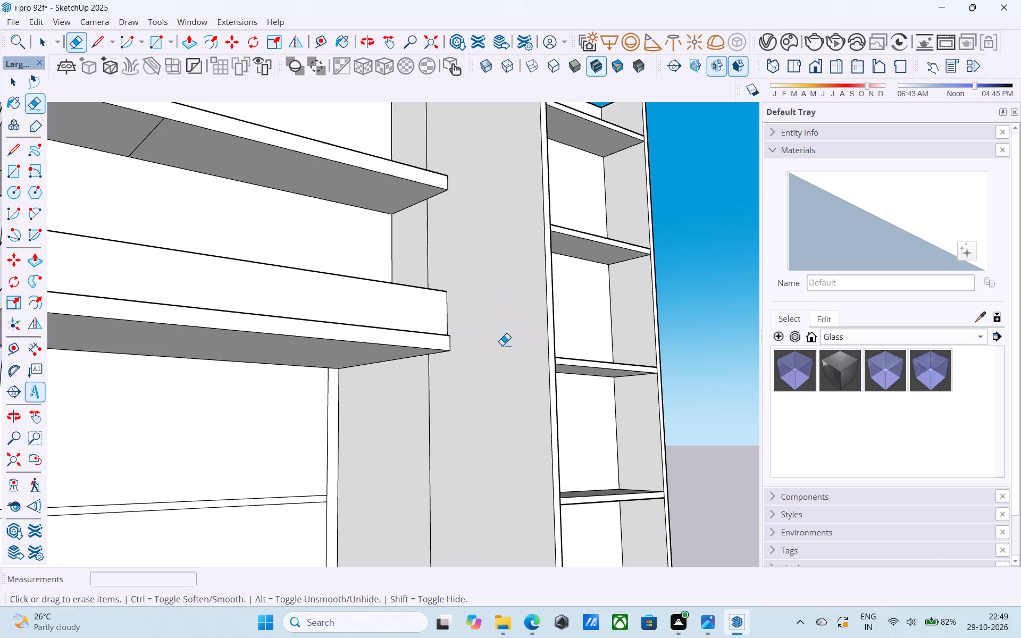
Thicken the tall fin wall by extruding its face on the side of the shelved-slab block out 6".
scroll(501, 341, down, 6)
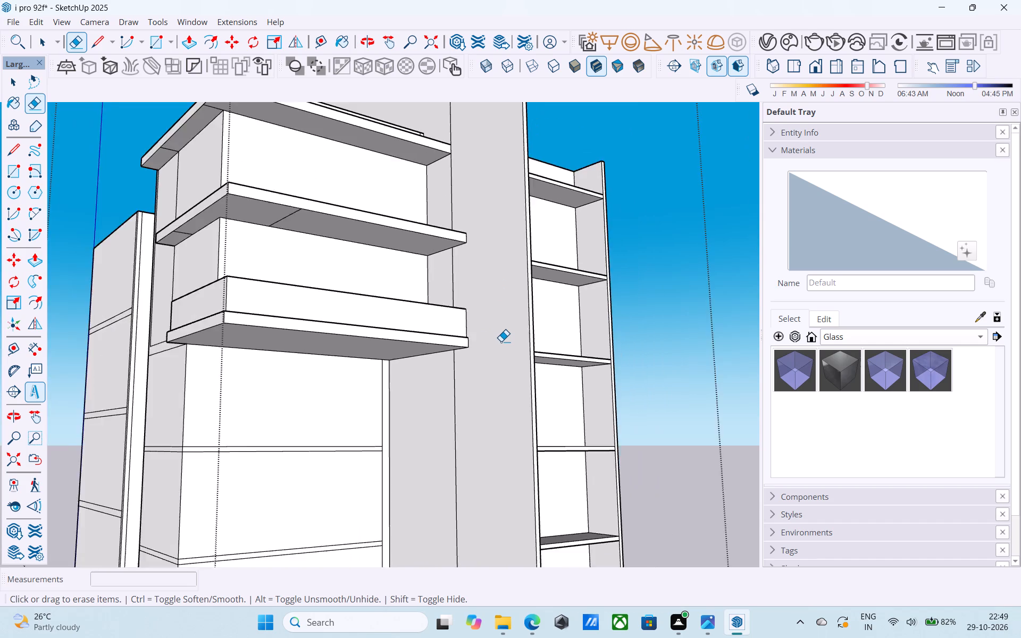
scroll(501, 341, down, 5)
middle_drag(493, 340, 456, 350)
scroll(457, 345, down, 10)
middle_drag(448, 362, 395, 397)
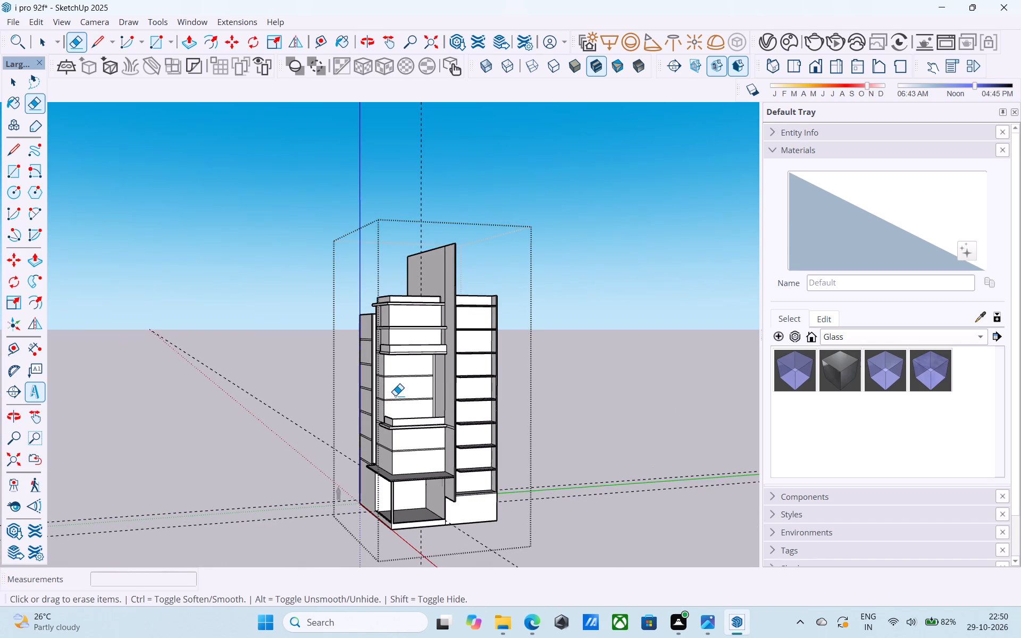
scroll(480, 374, down, 6)
middle_drag(482, 373, 429, 366)
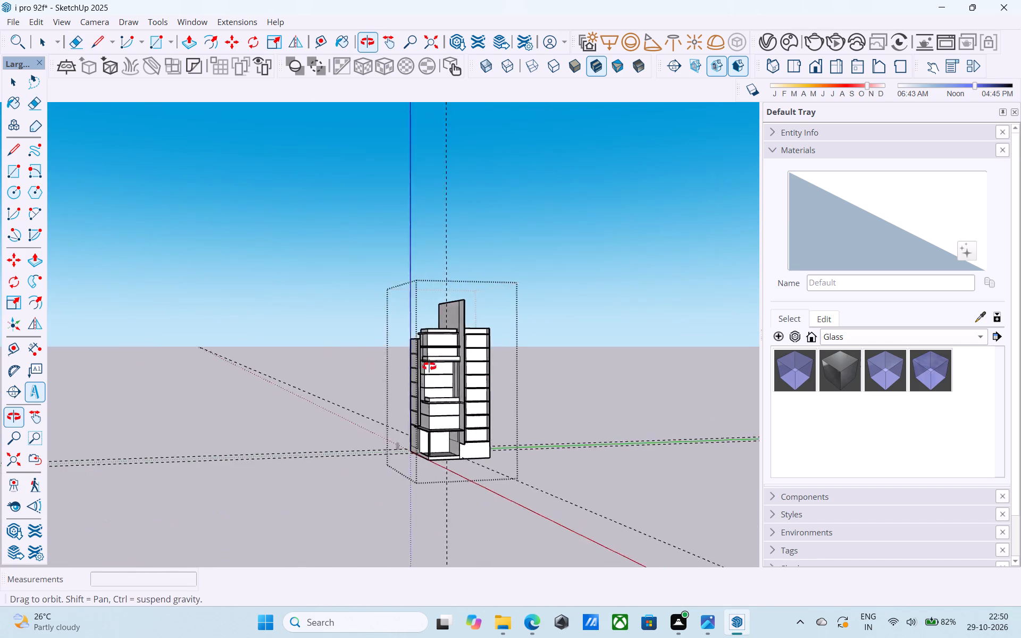
middle_drag(429, 366, 213, 369)
scroll(406, 308, up, 10)
middle_drag(395, 346, 613, 314)
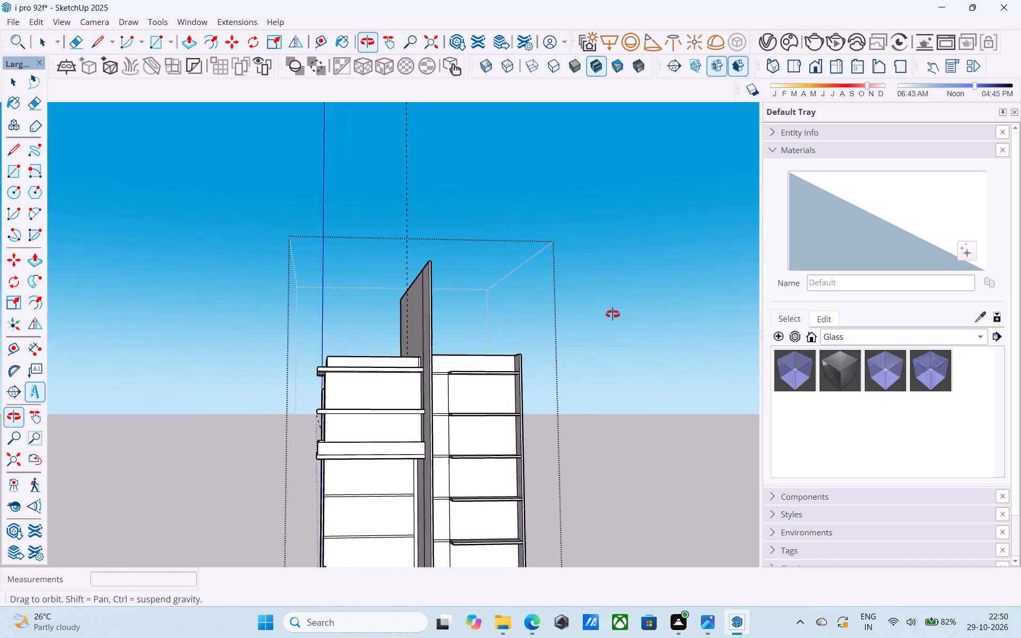
middle_drag(613, 314, 491, 331)
scroll(435, 375, up, 7)
key(space)
click(370, 389)
scroll(370, 389, up, 4)
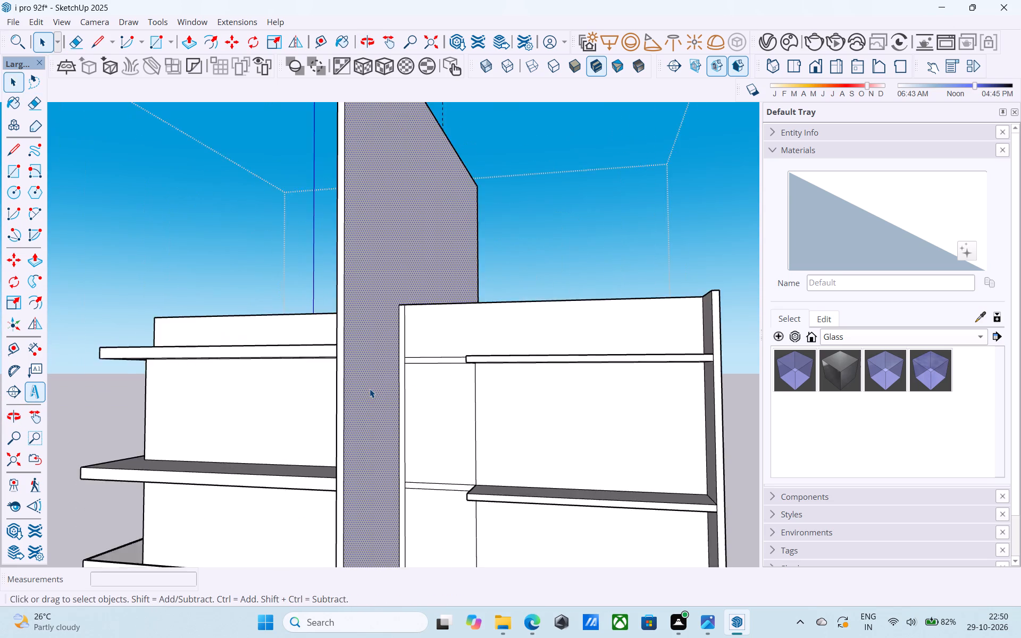
scroll(370, 389, up, 3)
key(p)
click(370, 389)
click(381, 396)
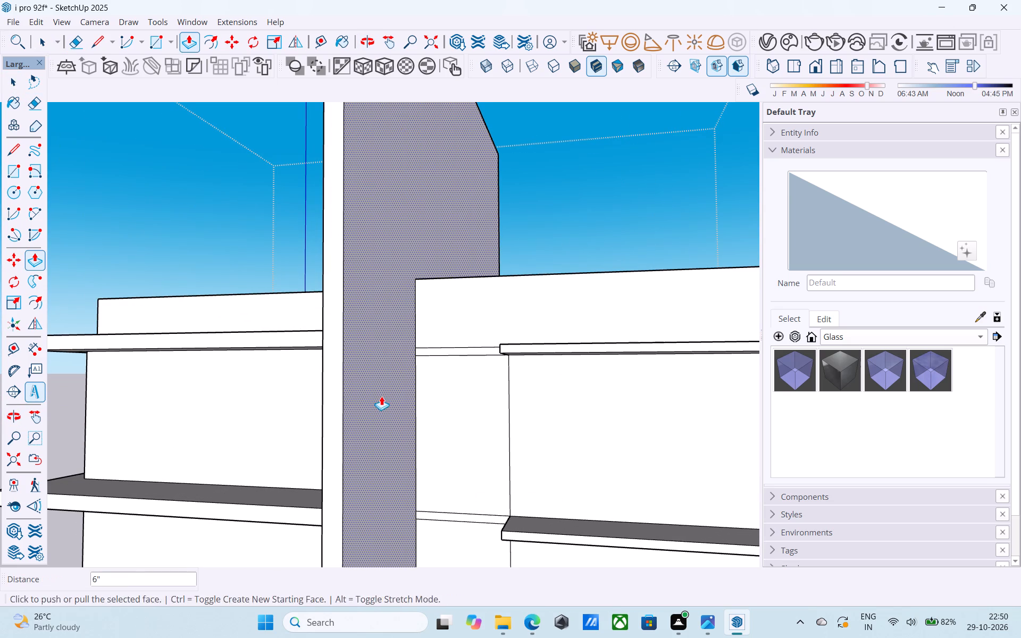
Extrude the underside of the fin wall's thickened part down 6" to meet the wall's bottom edge.
key(space)
scroll(423, 371, down, 20)
scroll(423, 371, down, 2)
middle_drag(451, 330, 447, 351)
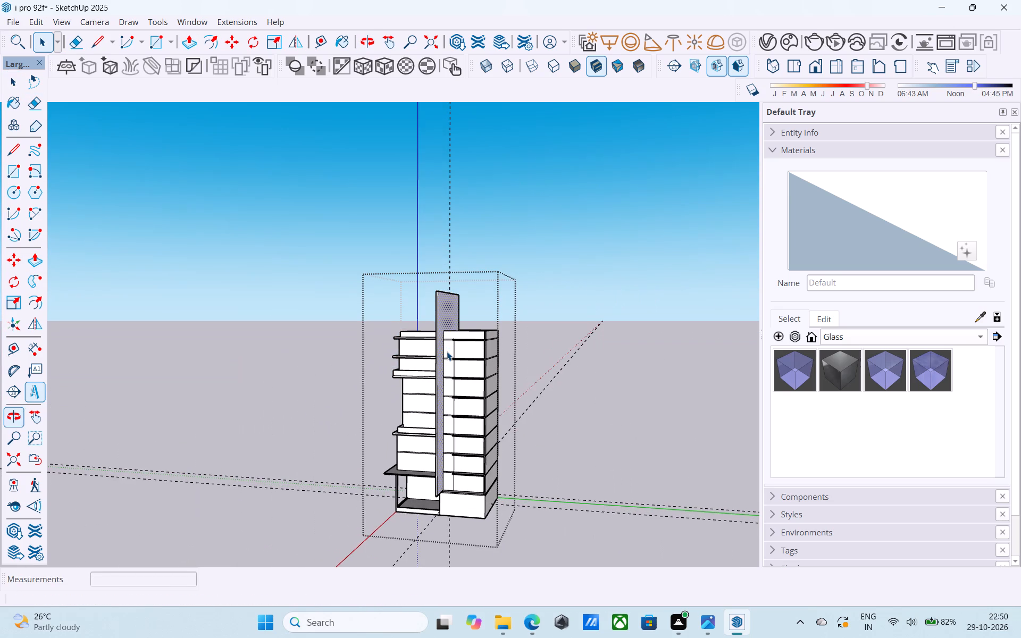
middle_drag(447, 351, 450, 346)
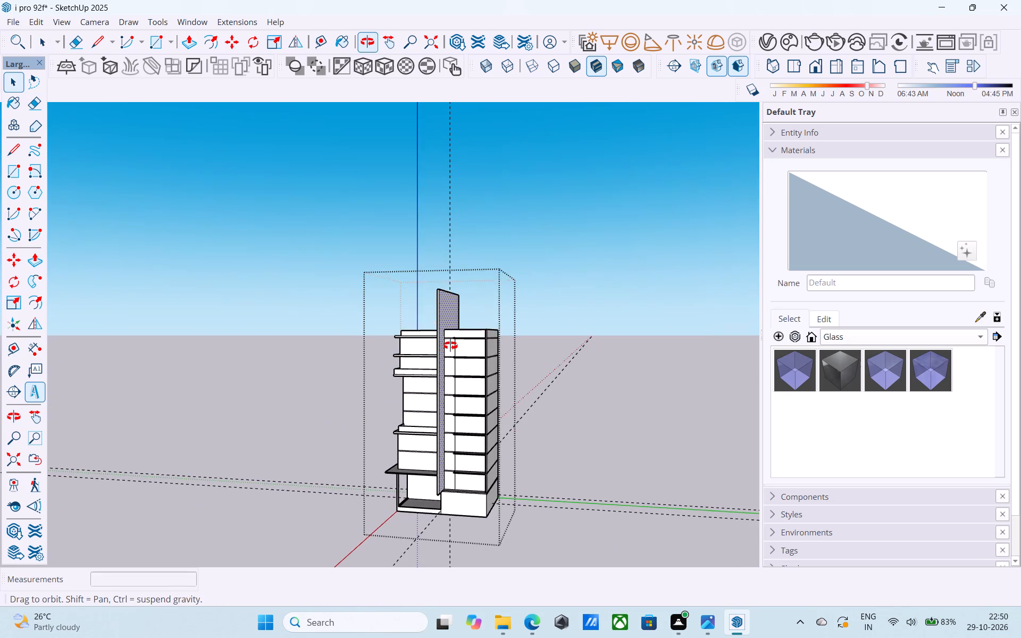
middle_drag(450, 346, 465, 329)
scroll(466, 328, down, 6)
middle_drag(466, 328, 516, 351)
scroll(465, 406, up, 11)
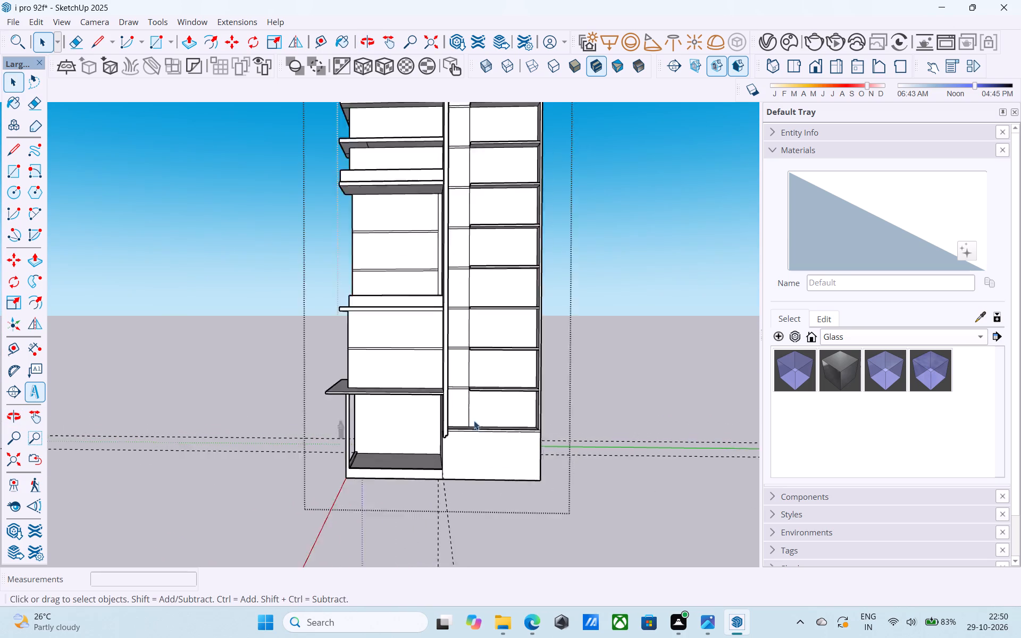
scroll(474, 421, up, 8)
middle_drag(438, 444, 388, 397)
scroll(376, 379, up, 15)
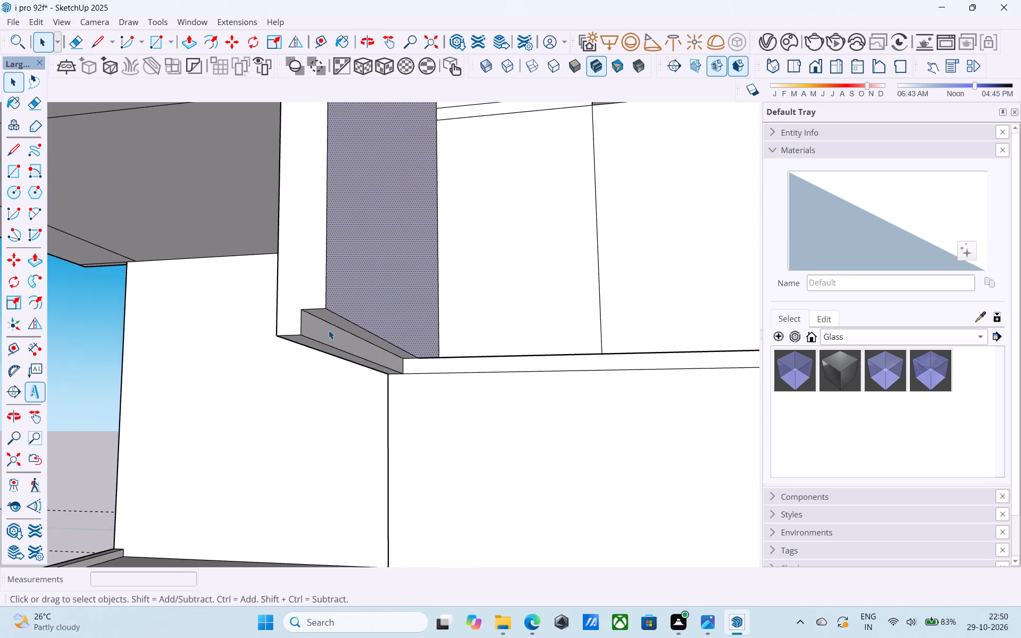
scroll(329, 330, up, 3)
click(312, 305)
key(p)
click(312, 305)
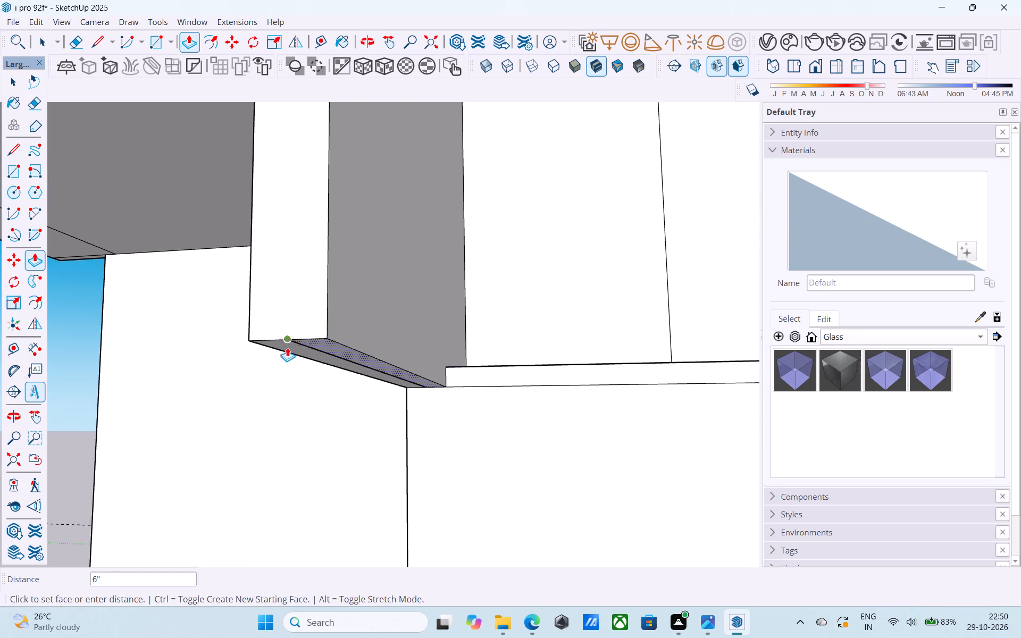
click(287, 347)
key(space)
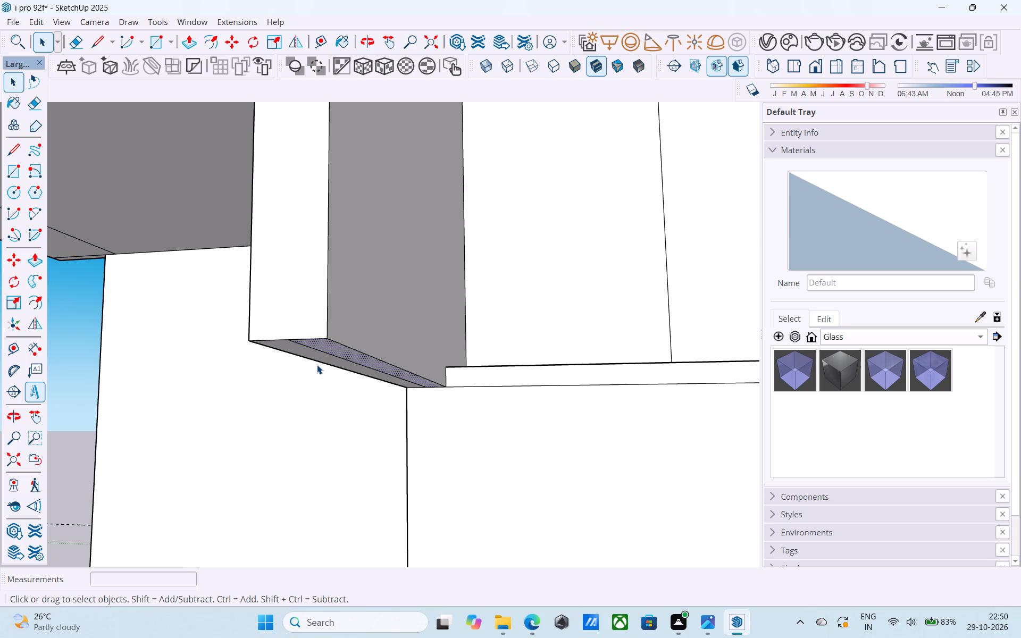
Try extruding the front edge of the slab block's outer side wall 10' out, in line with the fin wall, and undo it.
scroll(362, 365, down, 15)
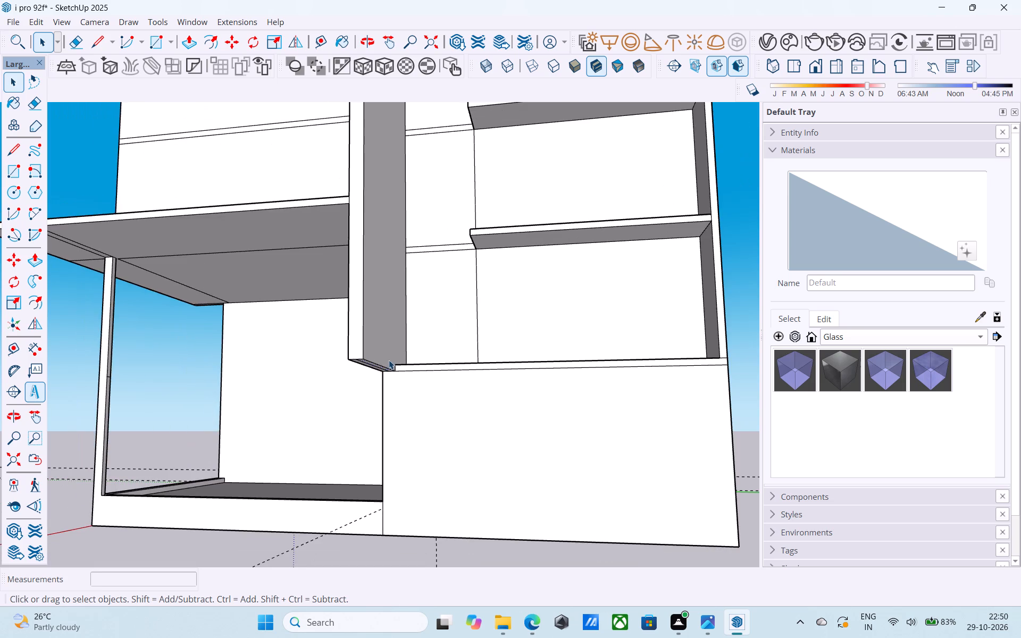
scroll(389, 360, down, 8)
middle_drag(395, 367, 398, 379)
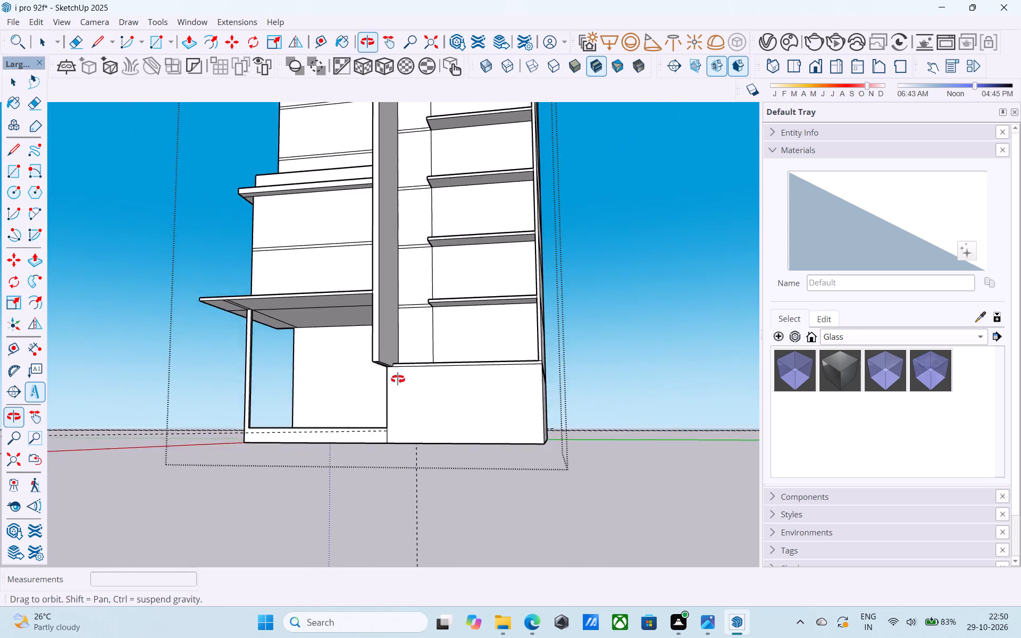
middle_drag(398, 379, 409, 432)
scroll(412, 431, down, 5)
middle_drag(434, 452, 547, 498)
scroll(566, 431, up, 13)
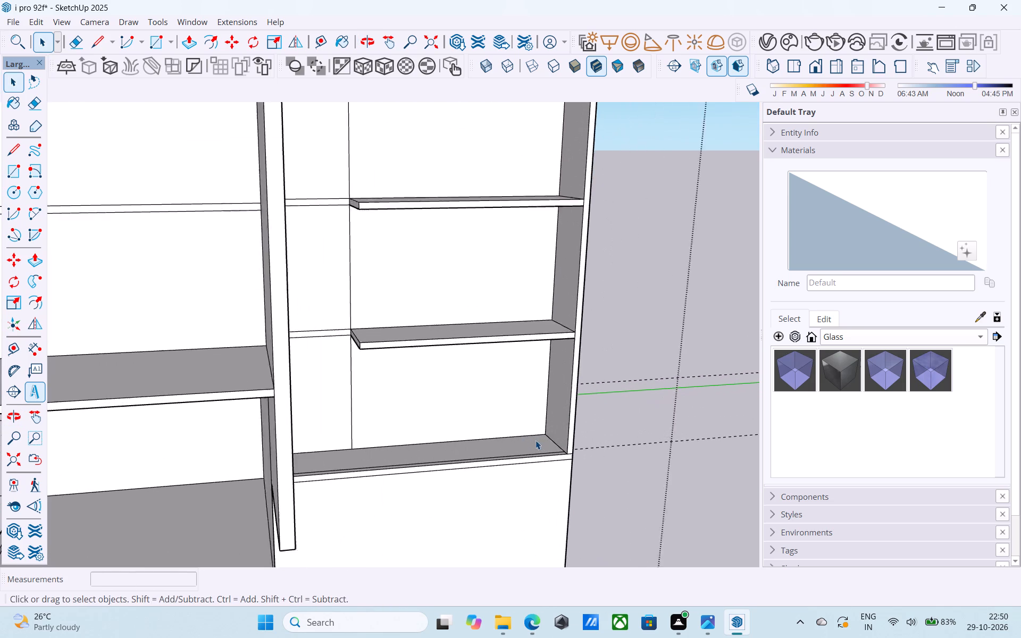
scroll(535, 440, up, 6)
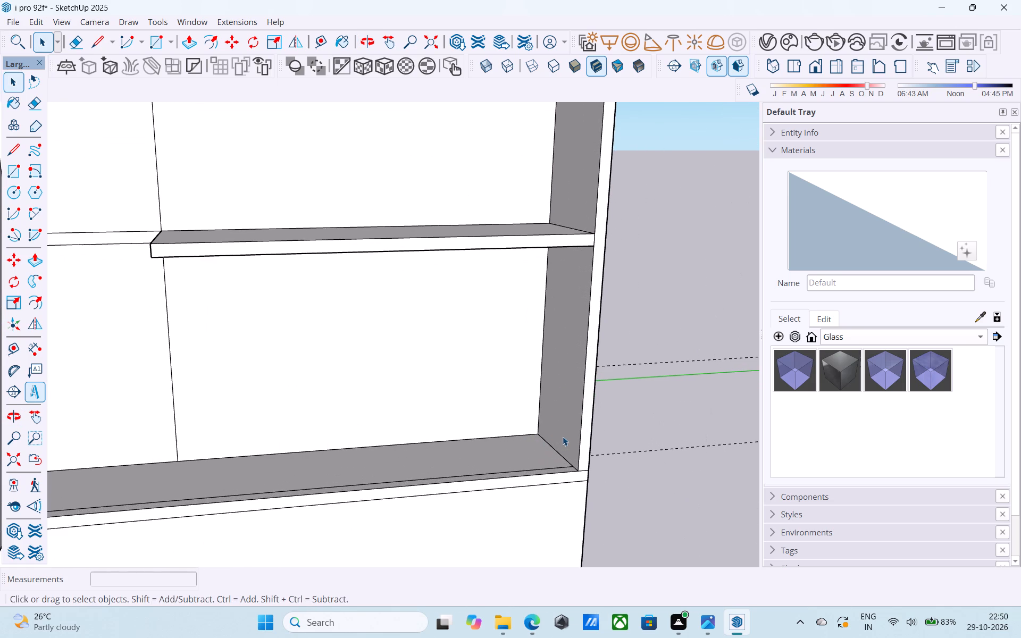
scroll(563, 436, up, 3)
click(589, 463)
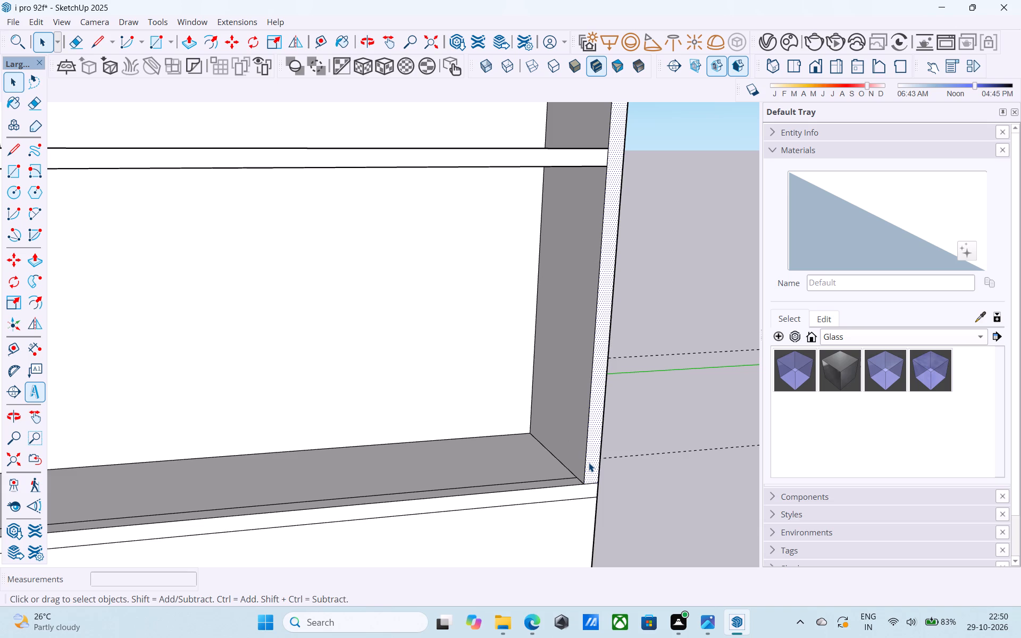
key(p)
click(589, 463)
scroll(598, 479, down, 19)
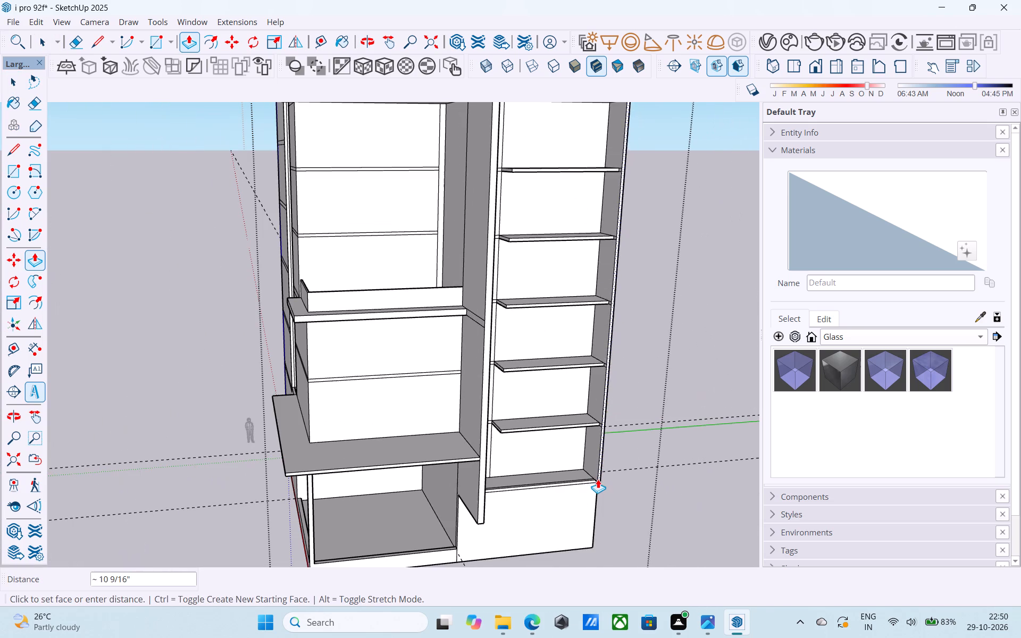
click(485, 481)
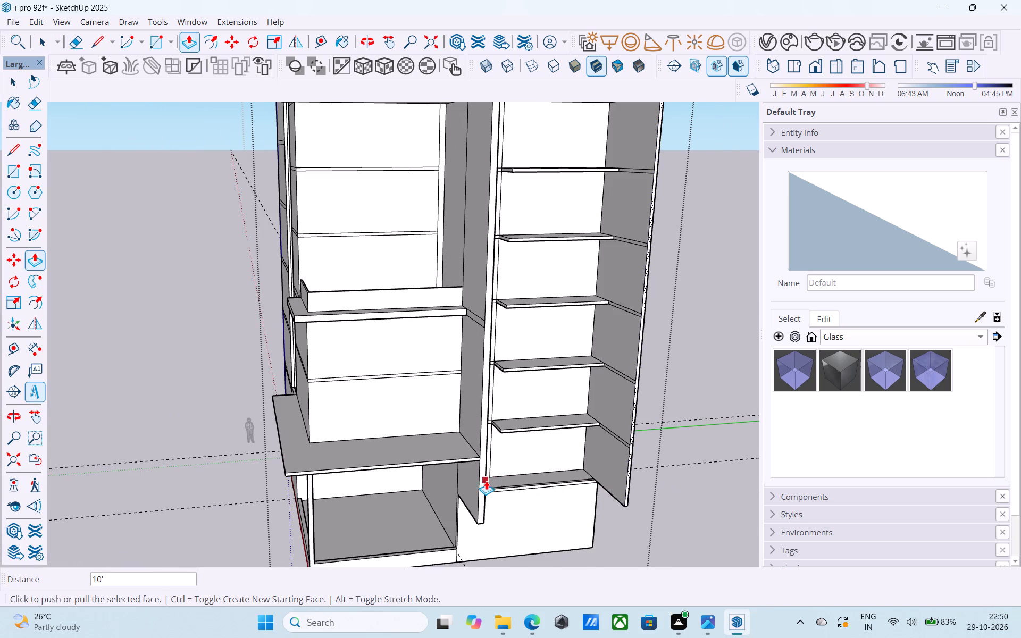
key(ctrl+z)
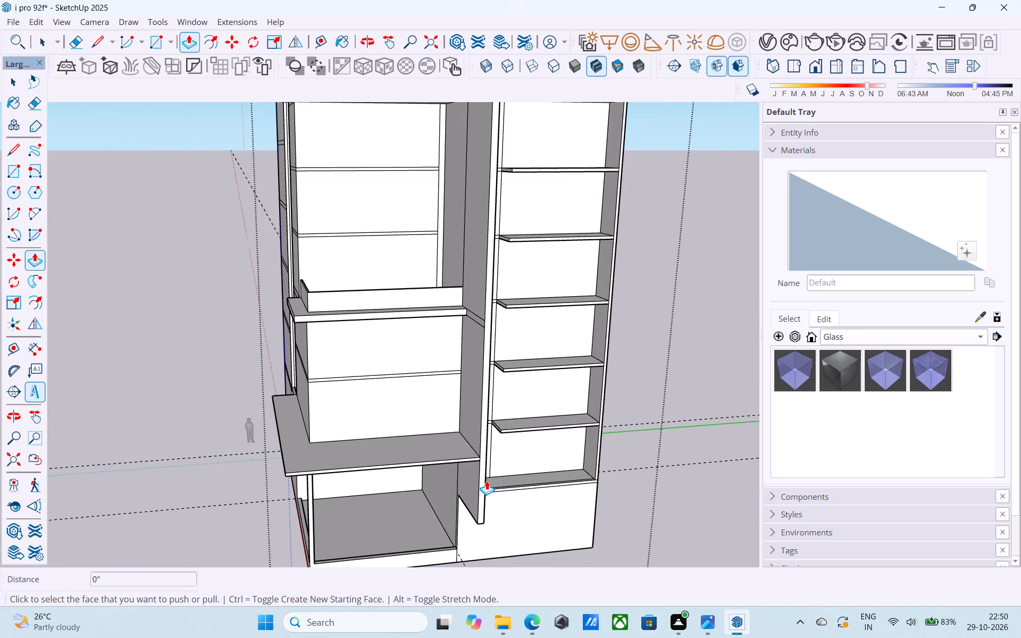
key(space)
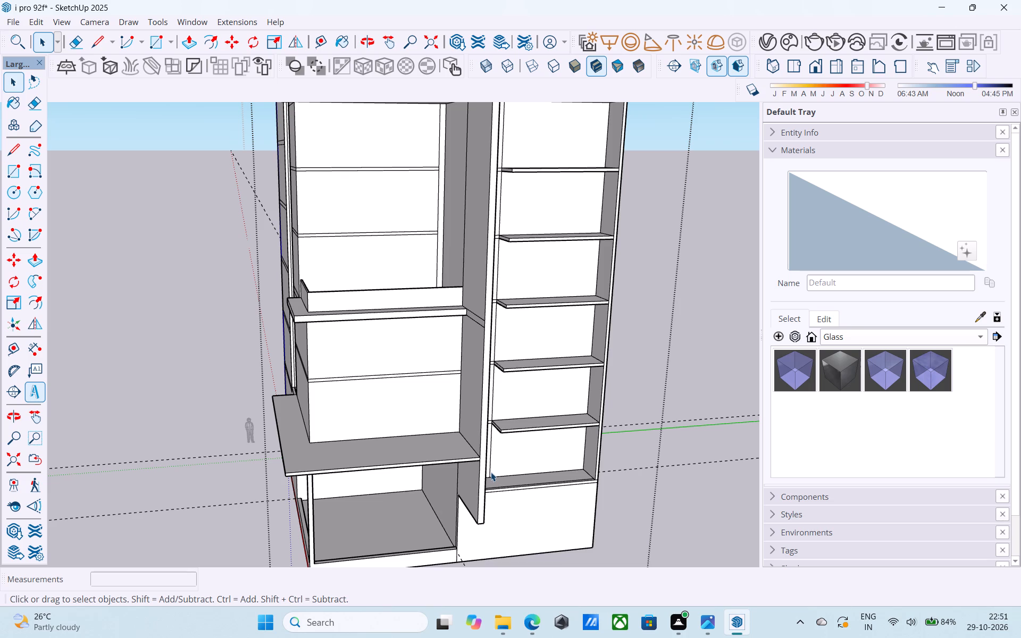
Examine the whole building and its fin wall from the front, the corner and above.
scroll(541, 463, down, 8)
middle_drag(544, 461, 541, 438)
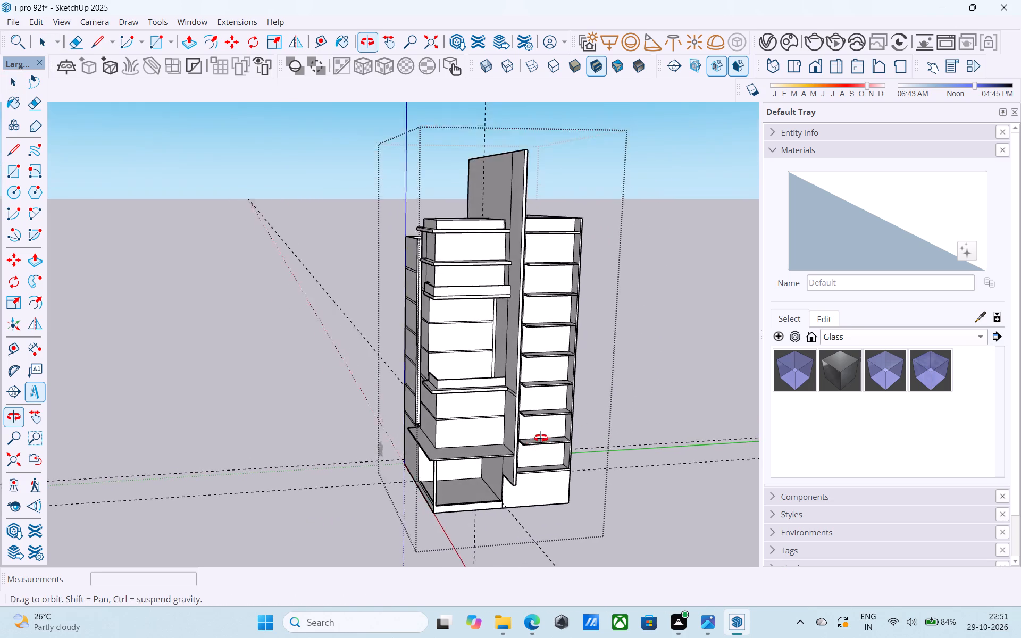
middle_drag(541, 438, 550, 432)
scroll(561, 424, up, 1)
middle_drag(557, 425, 631, 397)
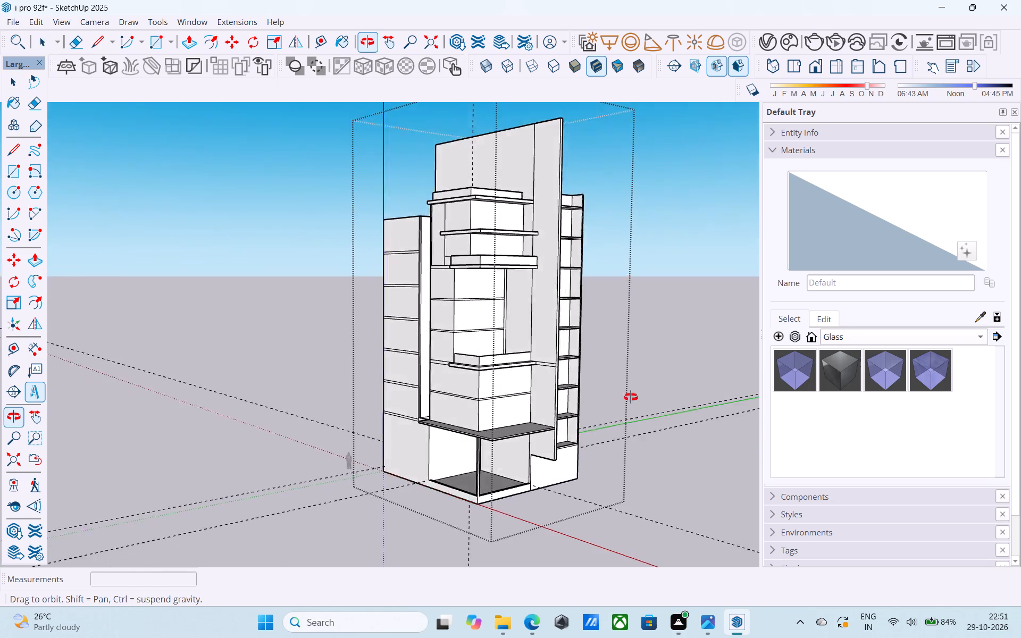
middle_drag(631, 397, 542, 356)
middle_drag(542, 356, 532, 488)
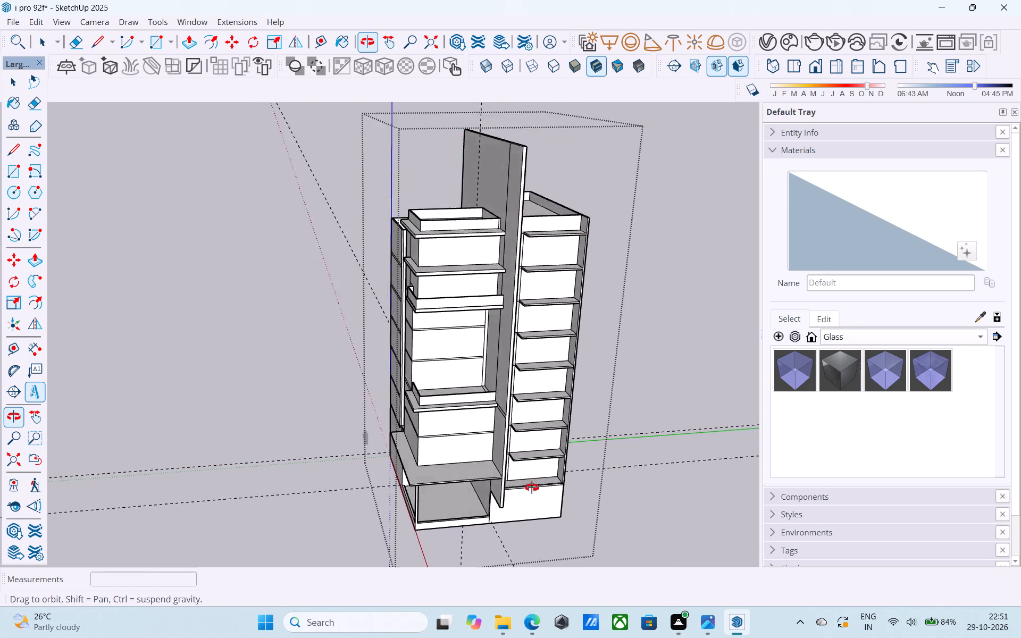
middle_drag(532, 488, 383, 531)
Draw a line across the roof parapet's top face at the corner, separating the shelved-slab block's outer side strip from the adjoining parapet.
scroll(503, 292, up, 7)
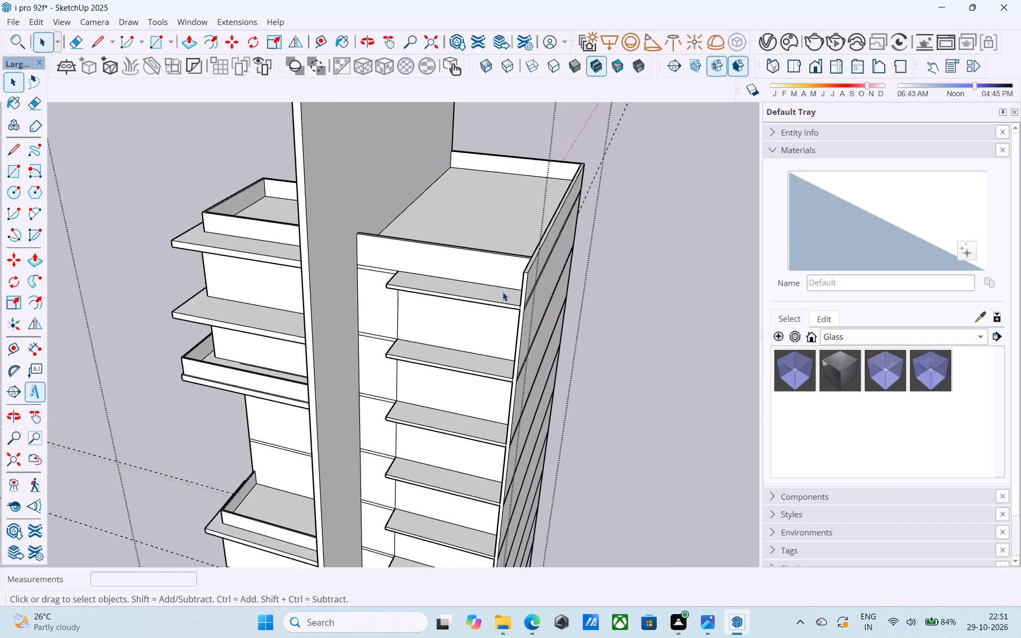
scroll(503, 292, up, 2)
shift+middle_drag(503, 292, 585, 410)
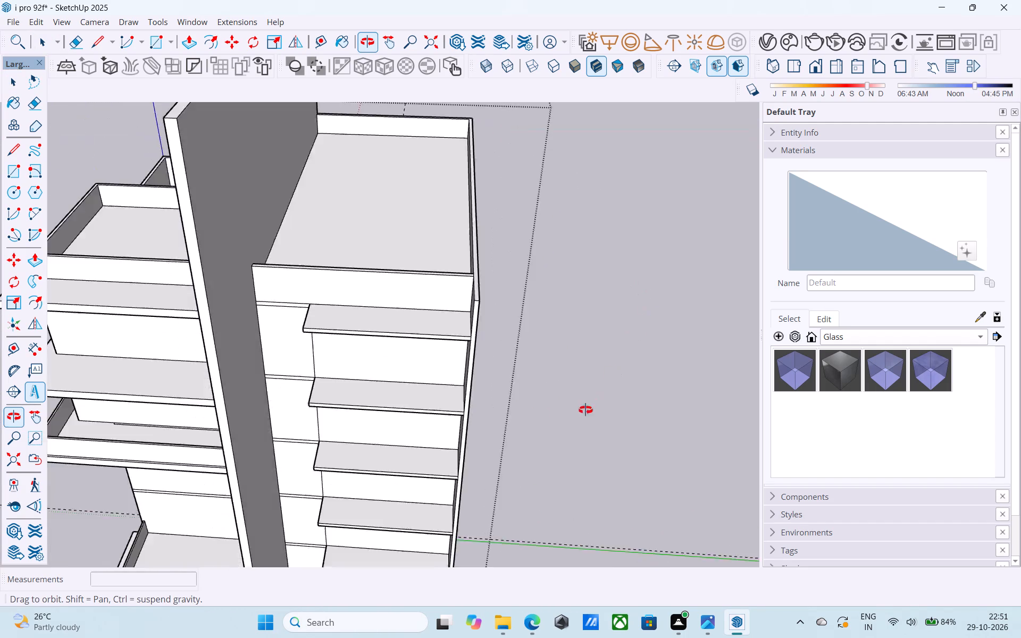
shift+middle_drag(585, 410, 430, 394)
scroll(540, 324, down, 1)
shift+middle_drag(539, 324, 168, 407)
shift+middle_drag(478, 410, 439, 423)
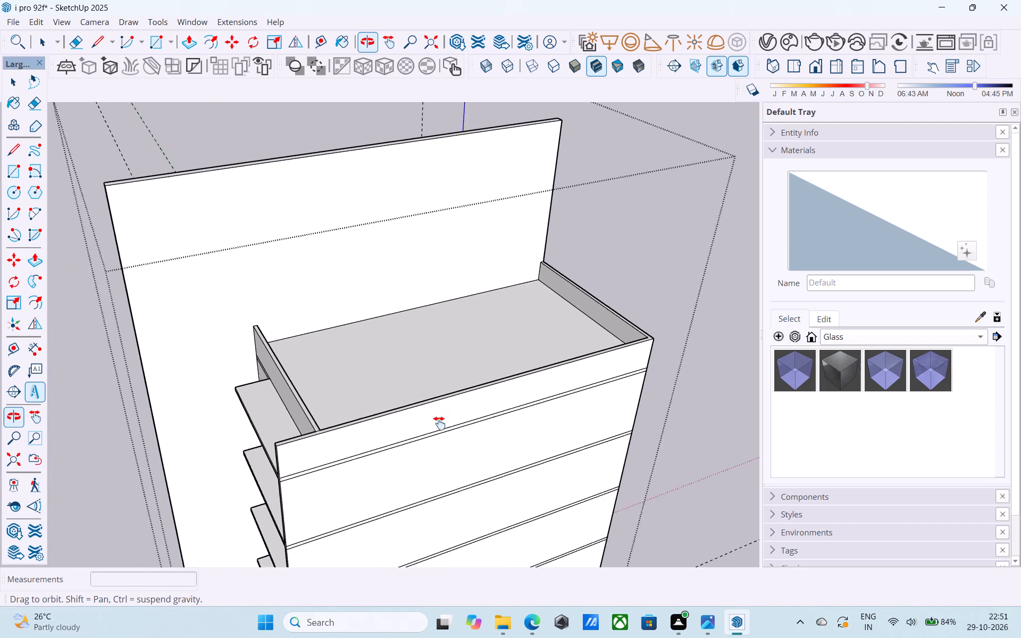
shift+middle_drag(439, 423, 216, 413)
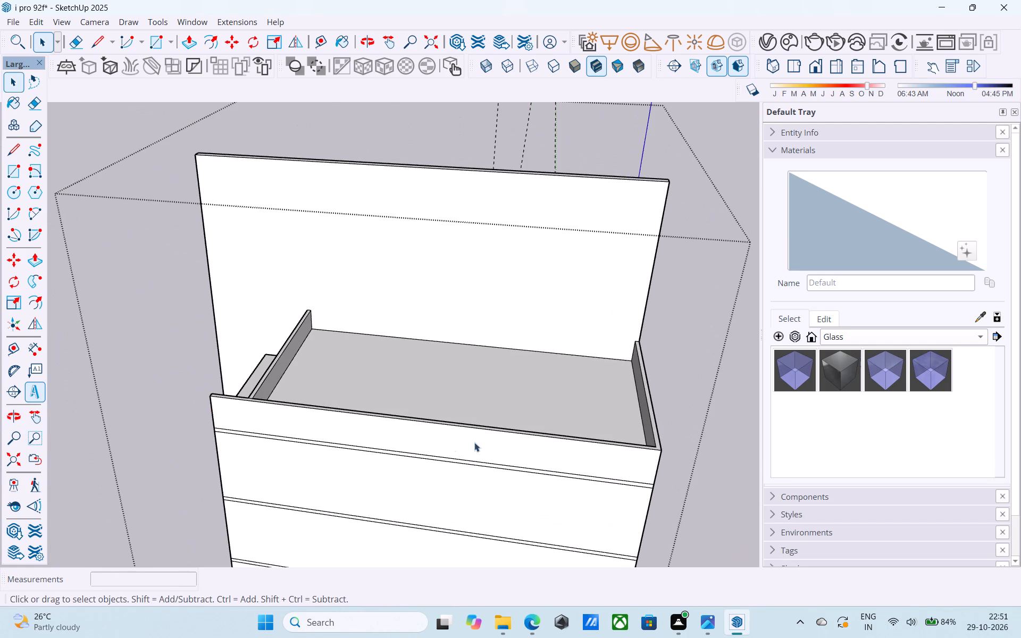
shift+middle_drag(480, 431, 364, 411)
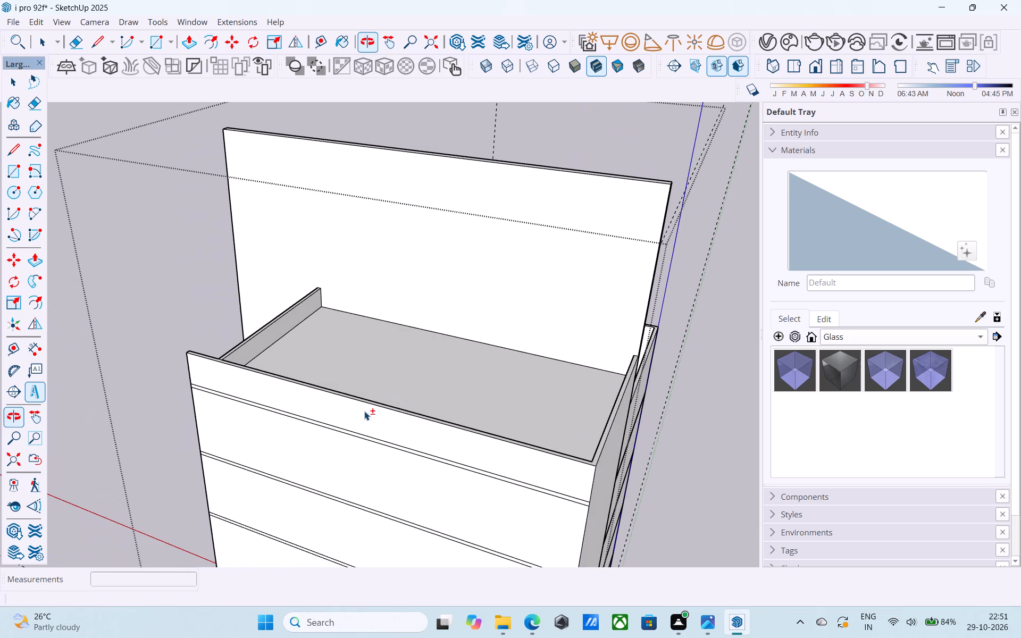
key(l)
scroll(607, 465, up, 11)
click(558, 450)
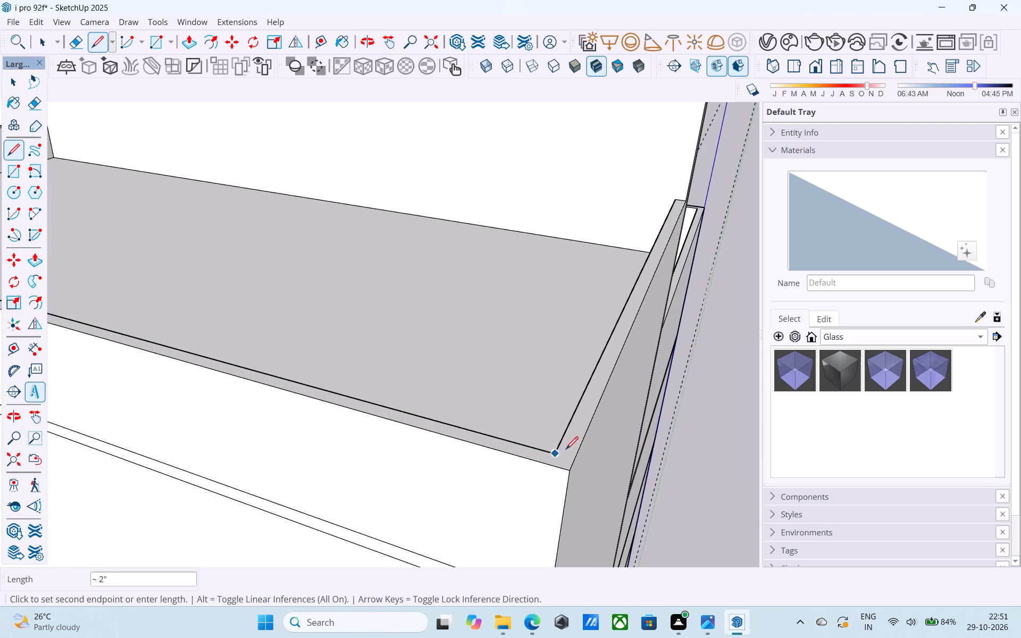
click(579, 455)
key(space)
Extrude the top of the outer side parapet up 21' 6" to align with the top of the fin wall.
click(547, 458)
key(p)
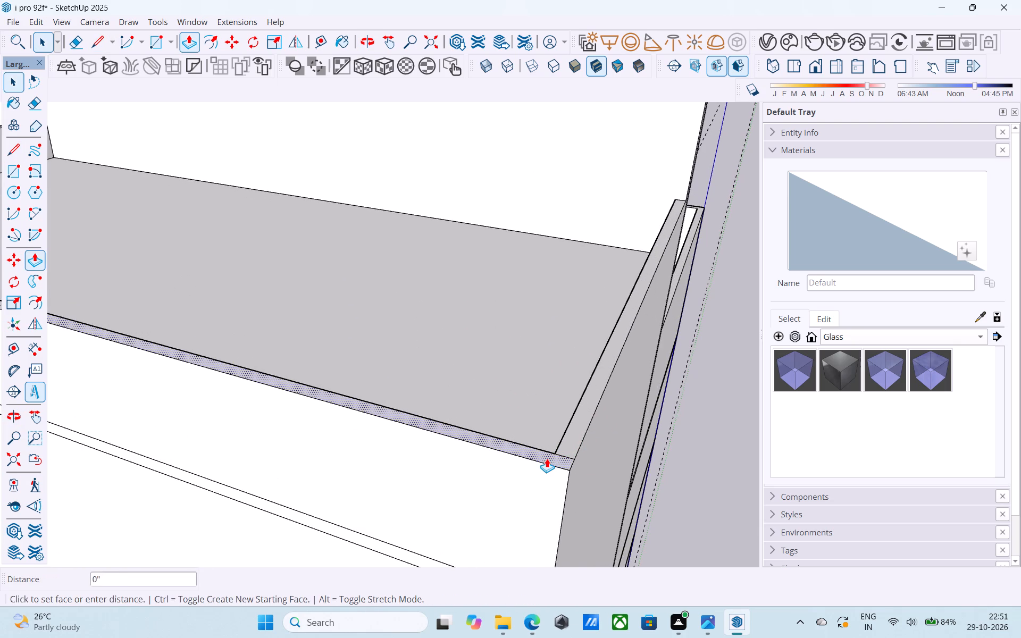
click(547, 458)
scroll(544, 412, down, 20)
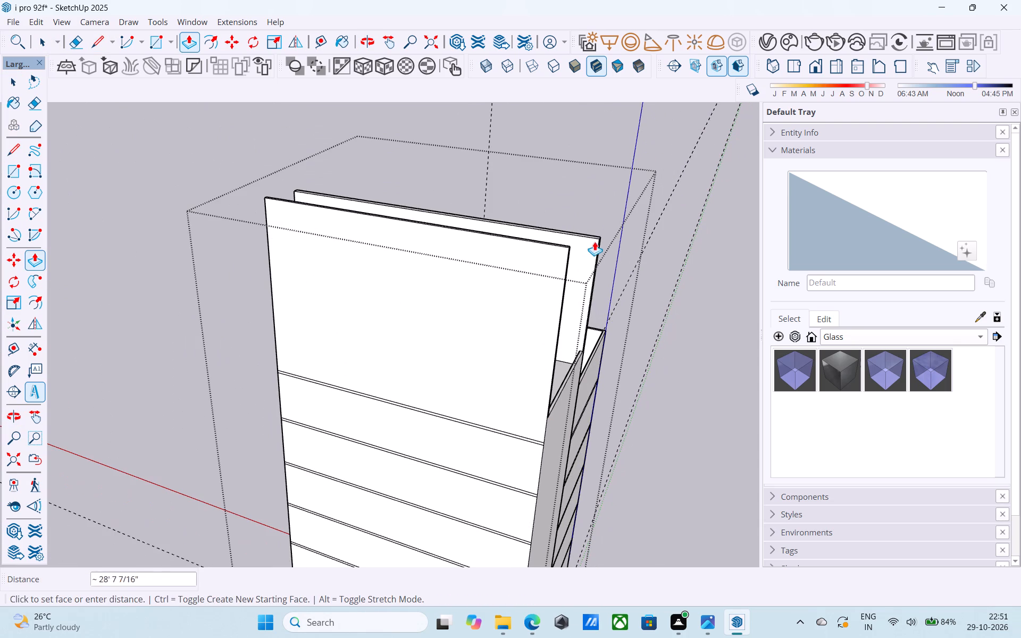
click(596, 239)
Examine the building's front with its two tall walls and the slabs between them from several angles.
middle_drag(506, 289, 788, 271)
scroll(665, 290, down, 5)
middle_drag(558, 341, 868, 257)
middle_drag(658, 312, 665, 306)
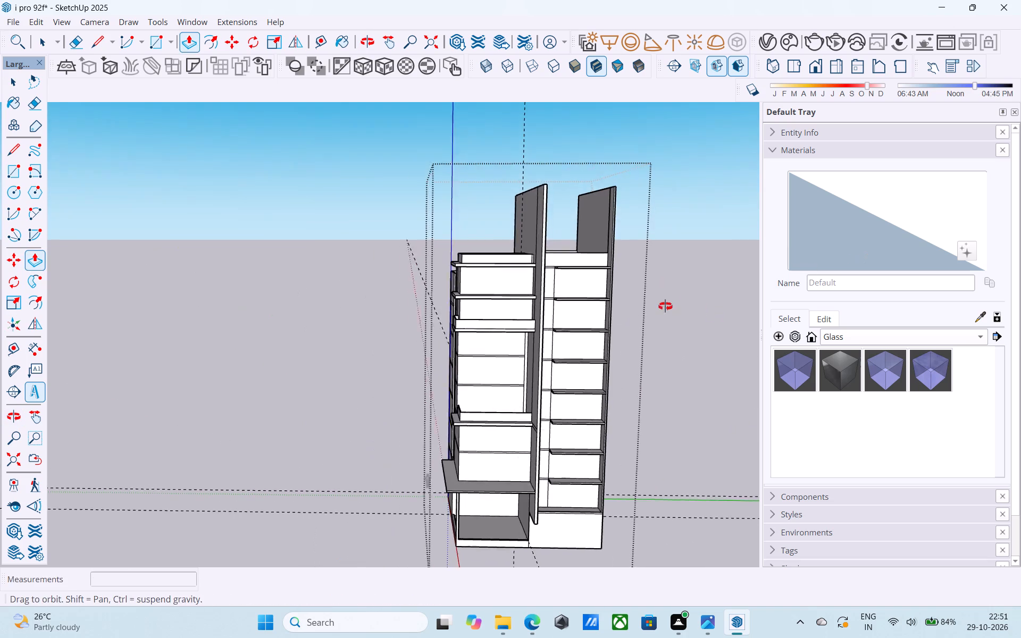
middle_drag(665, 306, 675, 303)
scroll(651, 312, up, 8)
shift+middle_drag(600, 351, 607, 308)
scroll(578, 343, up, 7)
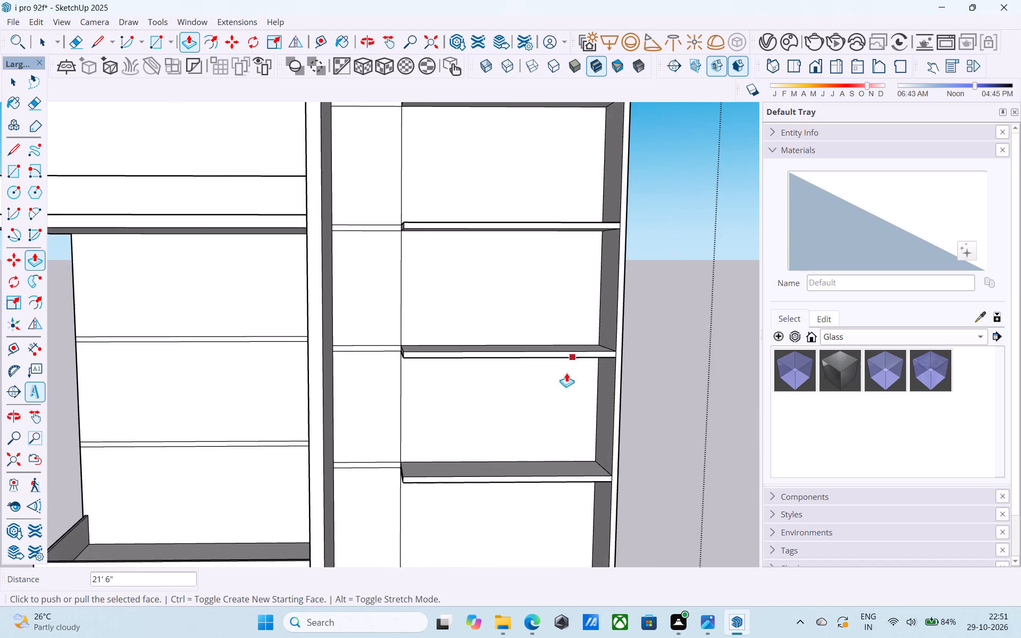
middle_drag(540, 392, 609, 335)
middle_drag(572, 362, 568, 274)
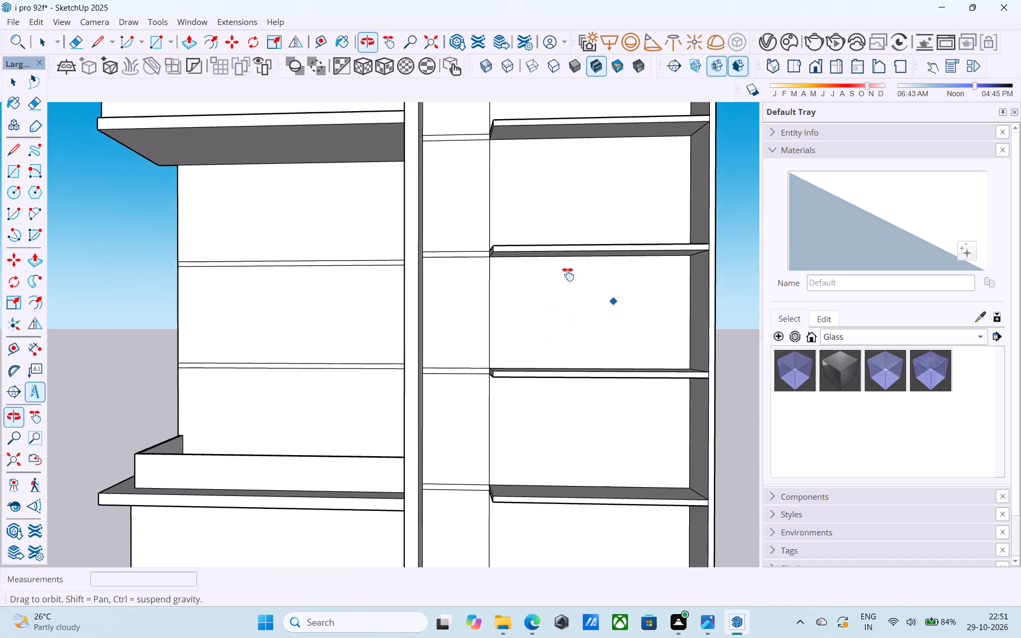
middle_drag(568, 274, 578, 242)
scroll(510, 416, up, 4)
key(space)
scroll(525, 370, down, 11)
middle_drag(525, 373, 509, 368)
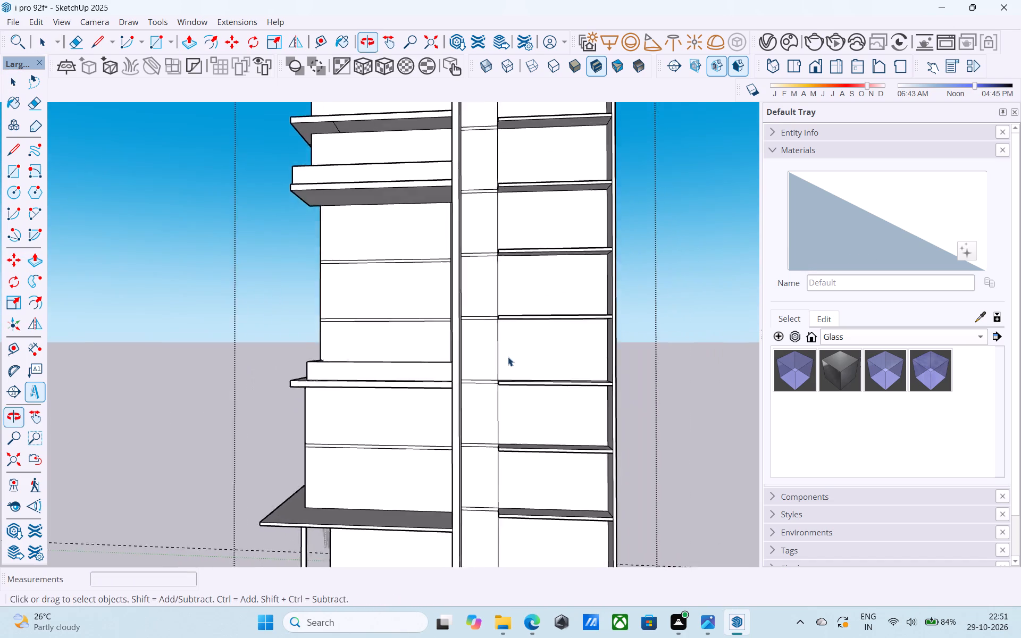
scroll(508, 357, down, 11)
middle_drag(516, 383, 523, 427)
scroll(505, 441, up, 7)
scroll(505, 440, down, 5)
middle_drag(505, 440, 492, 449)
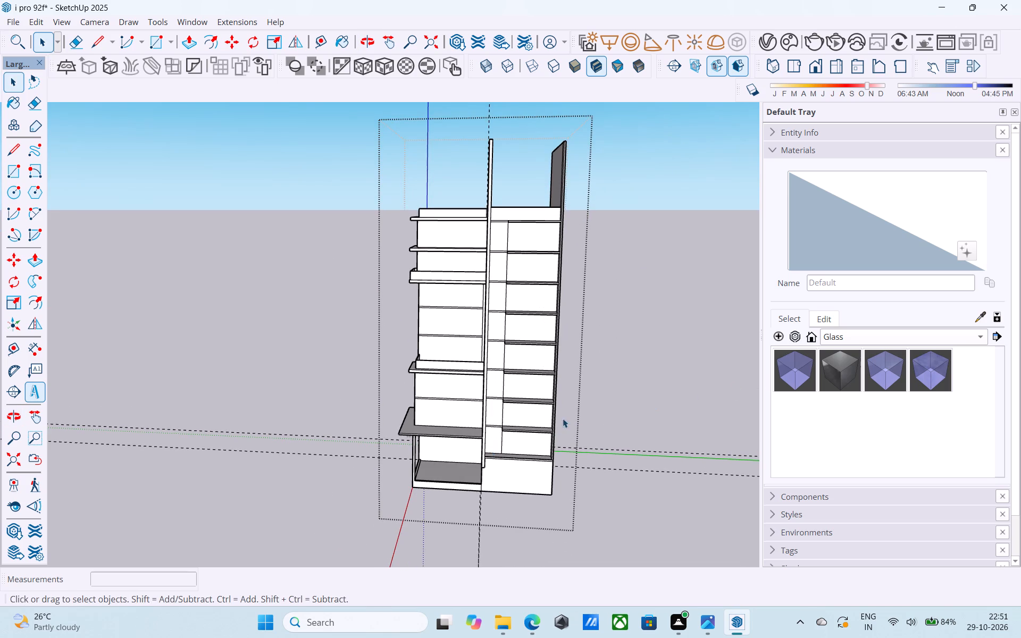
scroll(557, 406, up, 6)
middle_drag(554, 405, 542, 413)
scroll(542, 401, down, 6)
middle_drag(545, 411, 546, 454)
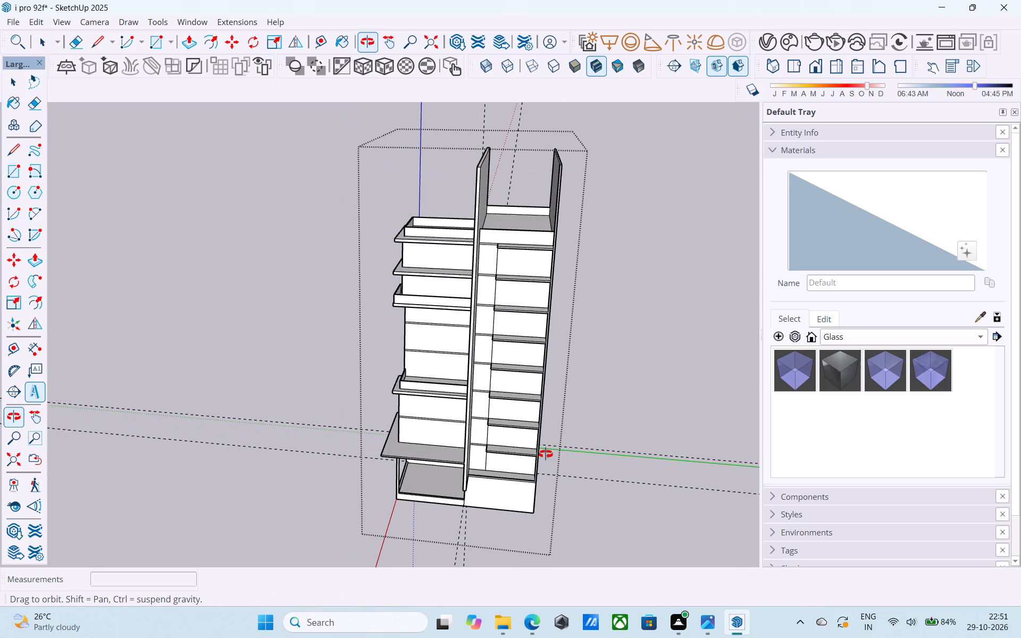
middle_drag(546, 454, 581, 454)
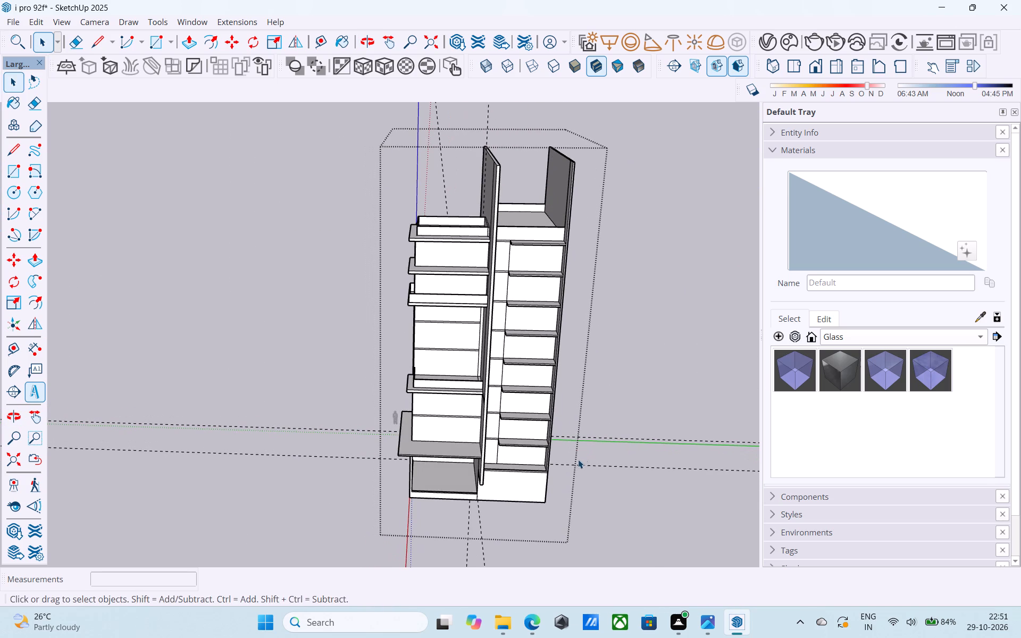
middle_drag(518, 470, 542, 451)
scroll(532, 456, up, 3)
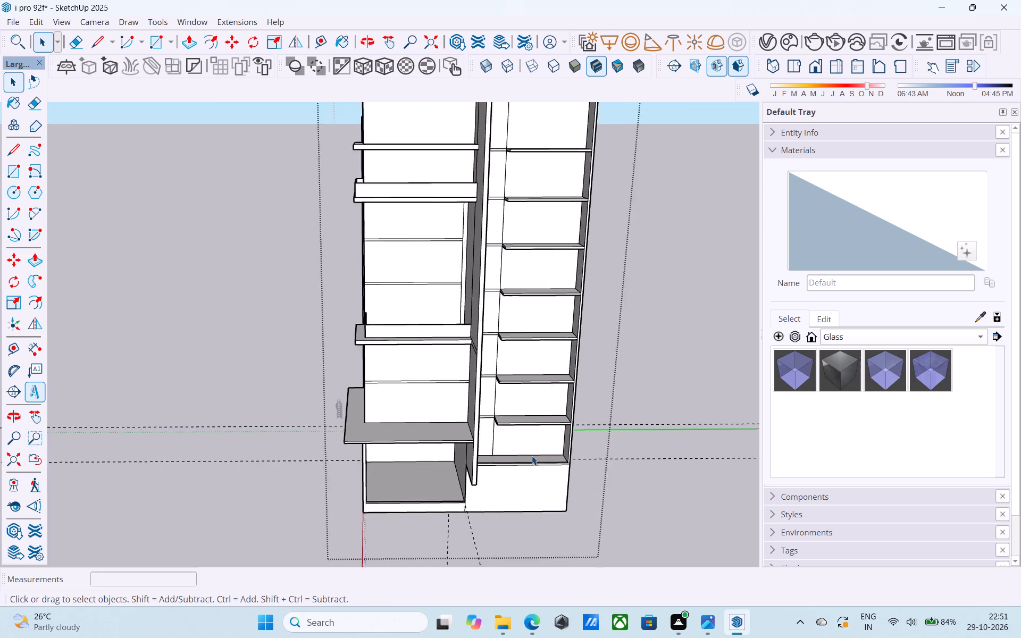
scroll(532, 456, up, 3)
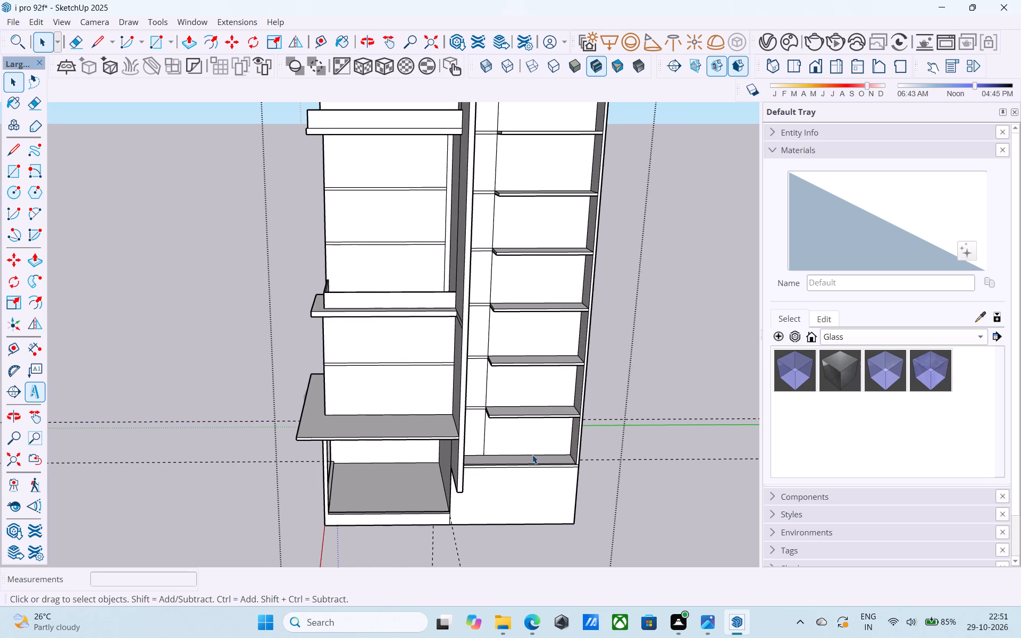
scroll(600, 433, down, 6)
middle_drag(601, 433, 590, 461)
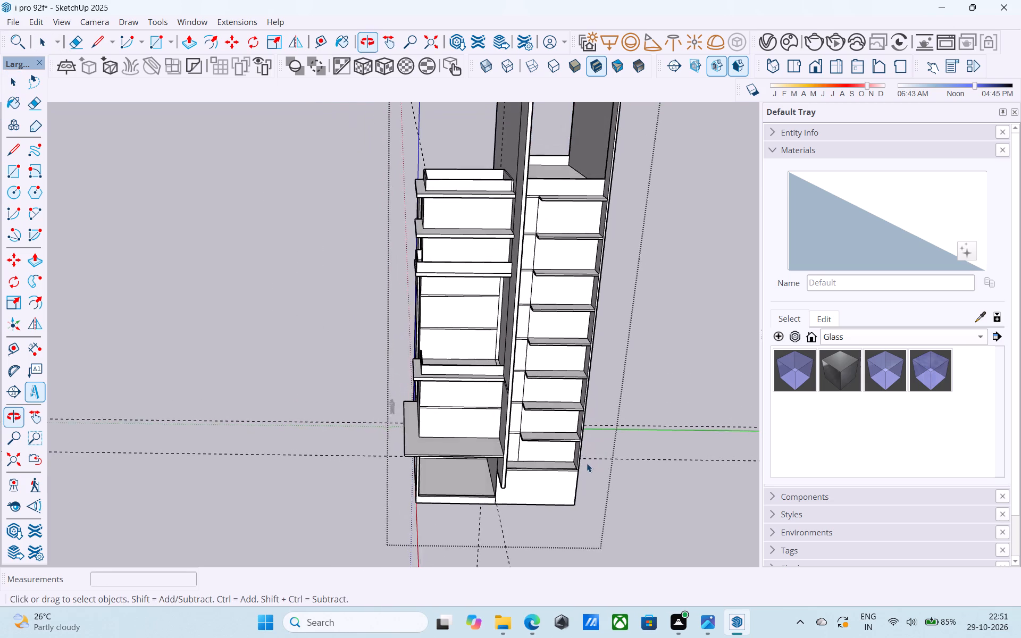
Draw a 4' line across the lowest slab from the back wall's vertical line, and continue it across the narrow front strip.
scroll(587, 463, up, 13)
scroll(456, 449, up, 6)
key(l)
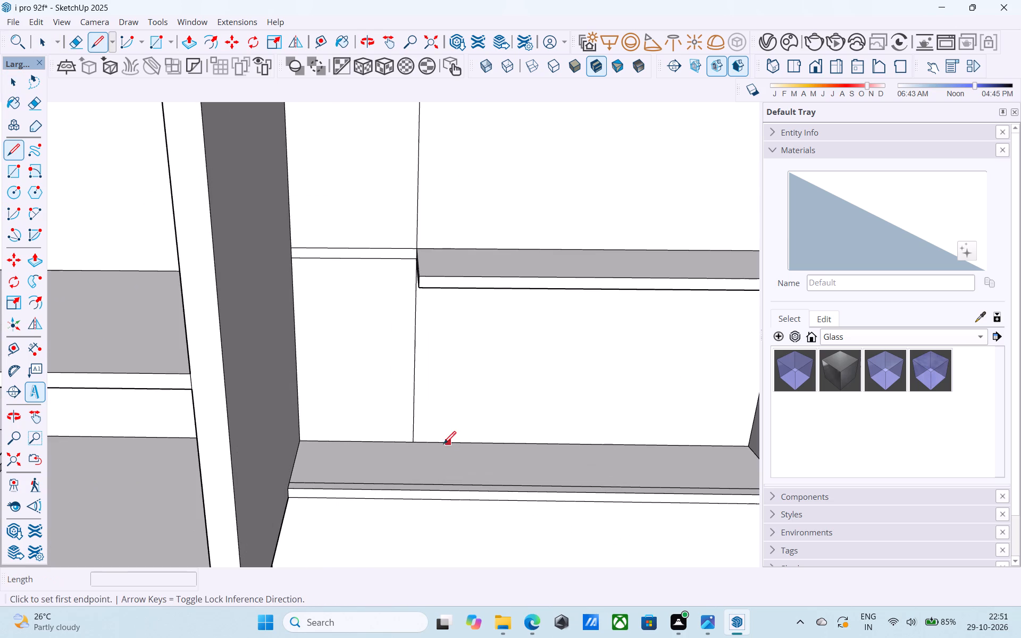
click(419, 443)
click(421, 482)
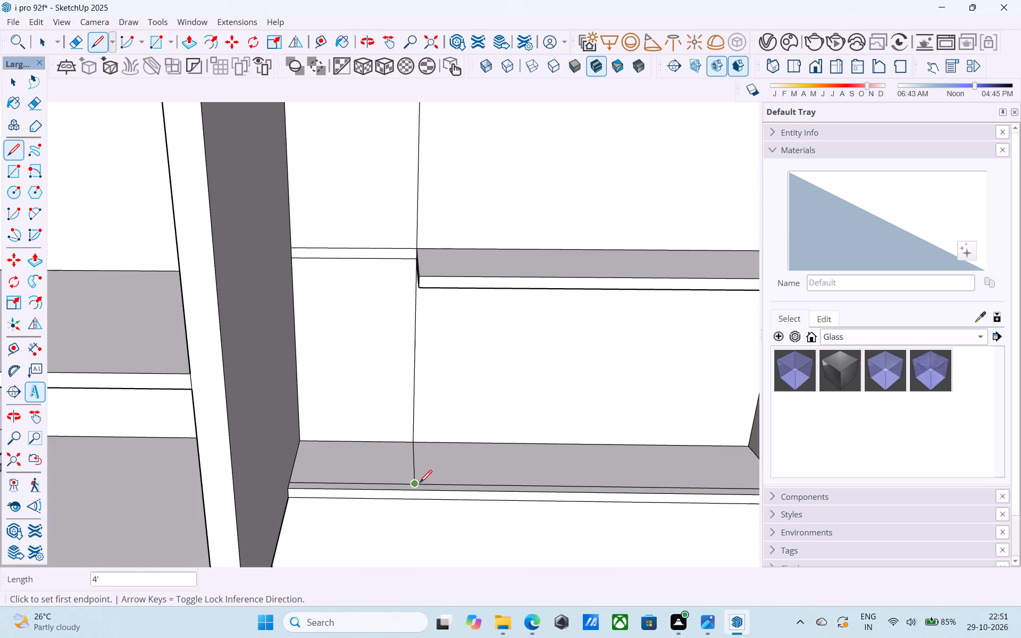
click(417, 485)
click(416, 492)
key(space)
Offset the outline of the lowest slab's narrow front strip inward by 2".
scroll(409, 481, down, 6)
middle_drag(407, 480, 398, 476)
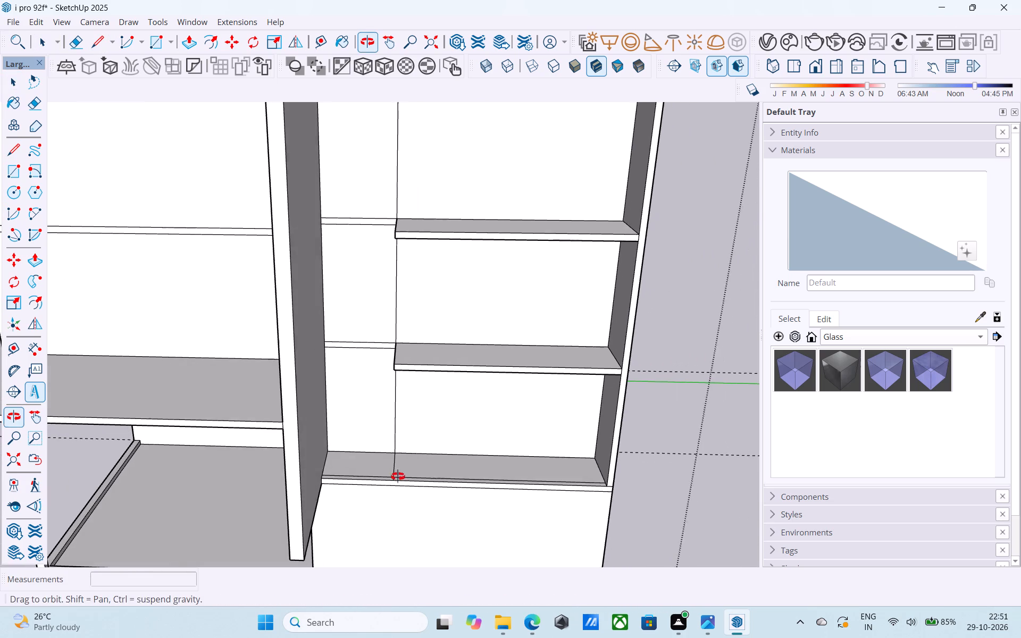
middle_drag(398, 476, 397, 476)
middle_drag(486, 485, 449, 474)
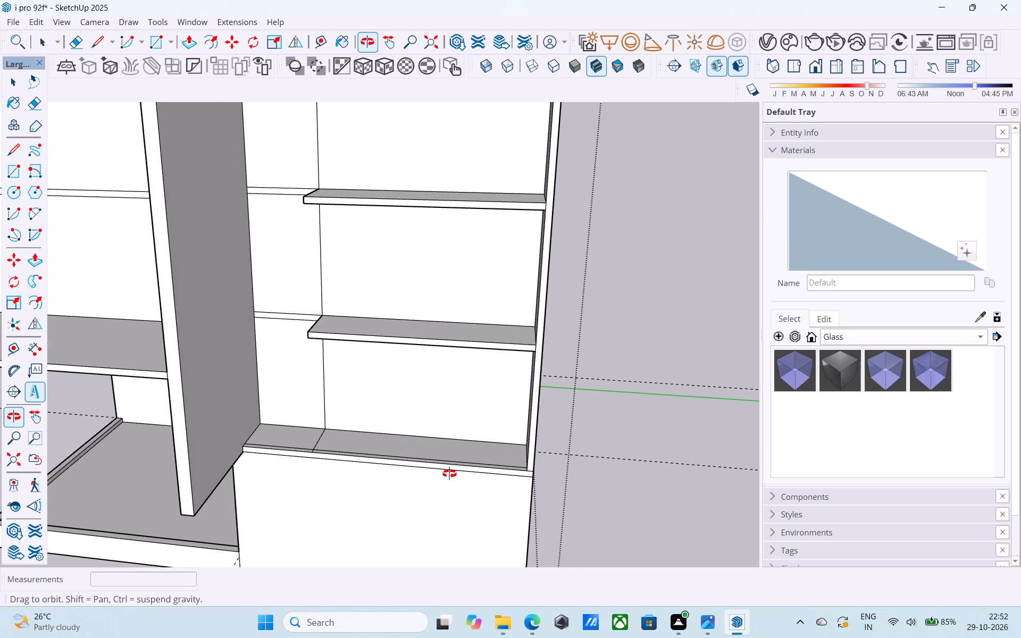
middle_drag(449, 474, 466, 481)
scroll(468, 481, up, 5)
scroll(470, 477, down, 6)
middle_drag(470, 477, 511, 521)
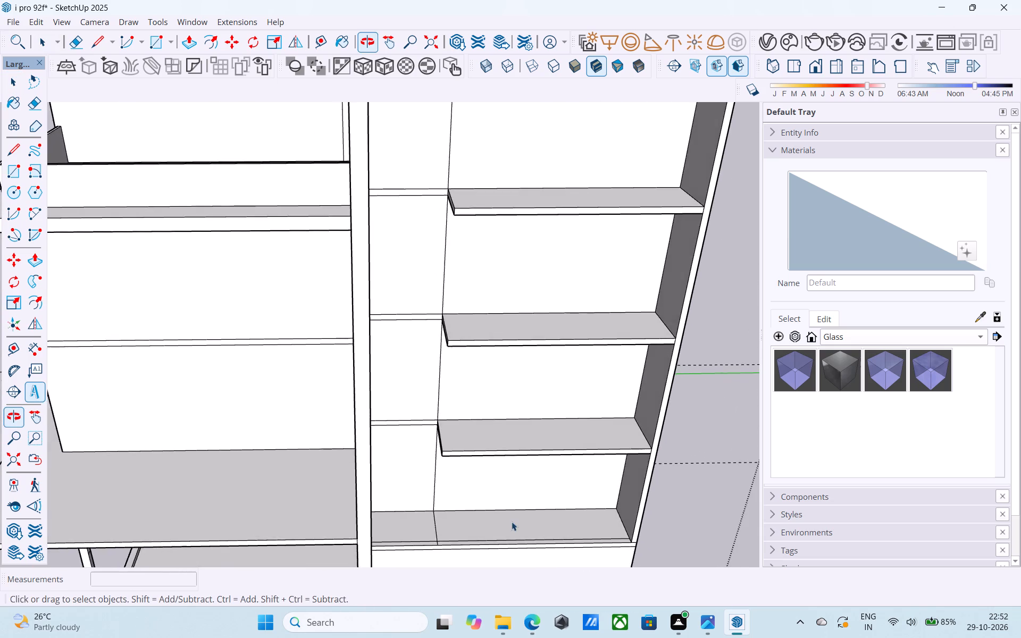
scroll(501, 476, down, 5)
scroll(541, 528, up, 18)
click(548, 485)
scroll(549, 484, up, 4)
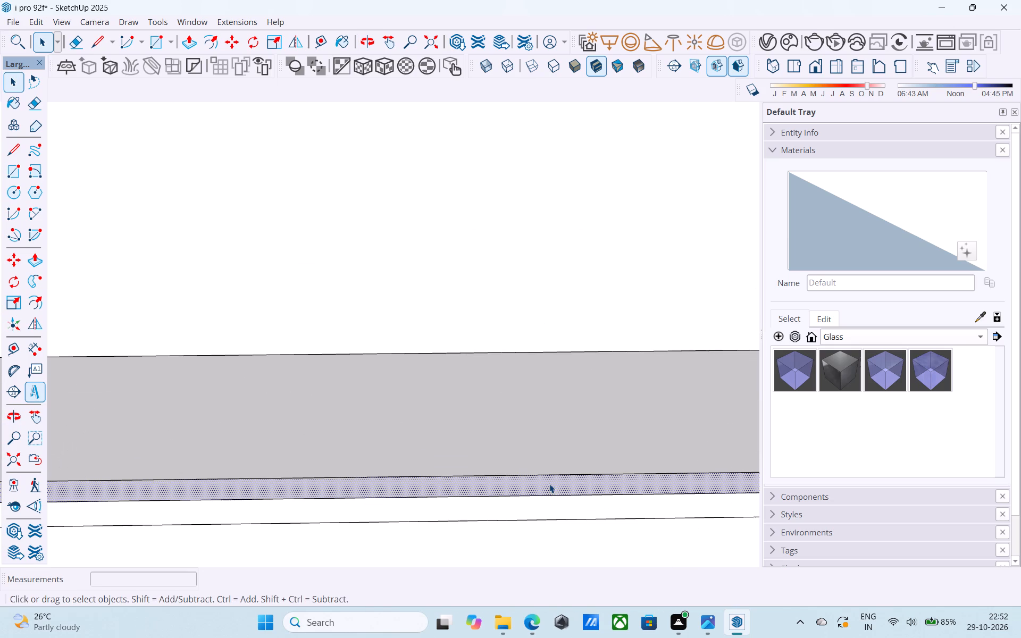
key(f)
click(549, 484)
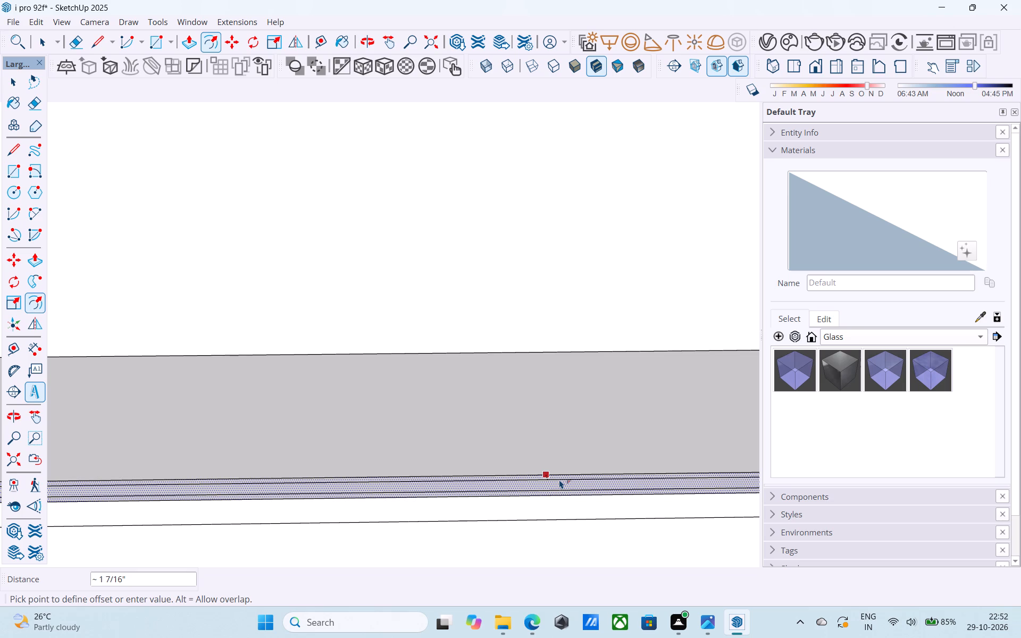
text(2")
key(Return)
scroll(559, 480, down, 6)
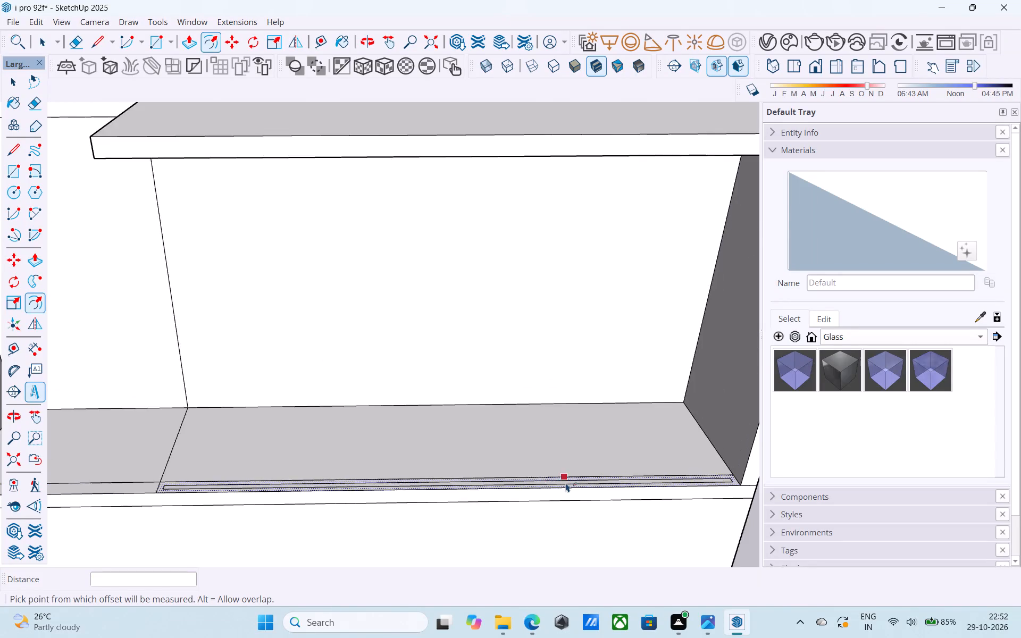
scroll(566, 483, down, 6)
middle_drag(561, 489, 556, 499)
scroll(551, 482, up, 5)
key(space)
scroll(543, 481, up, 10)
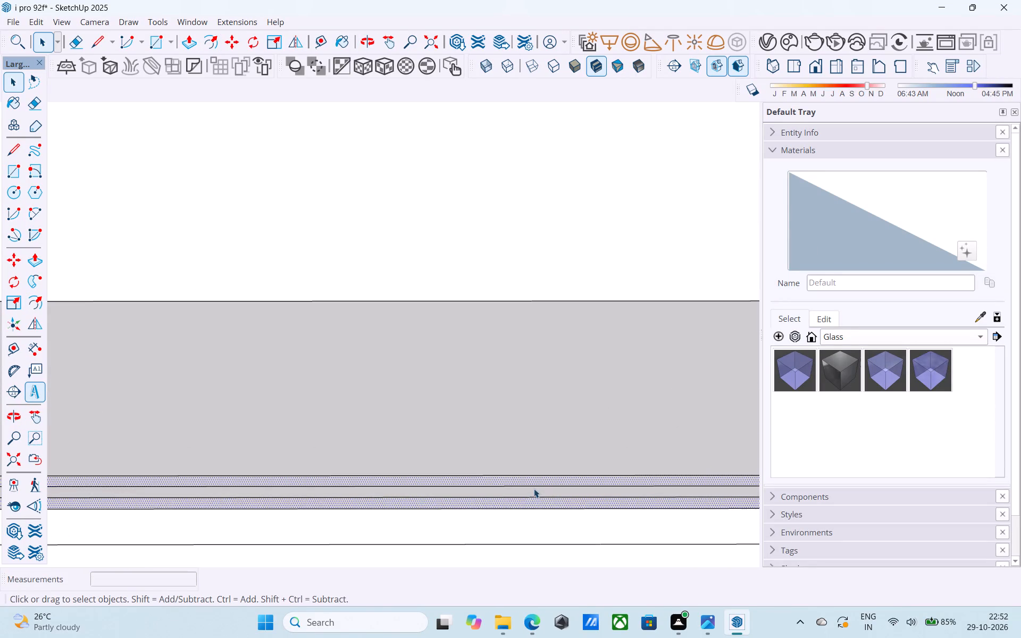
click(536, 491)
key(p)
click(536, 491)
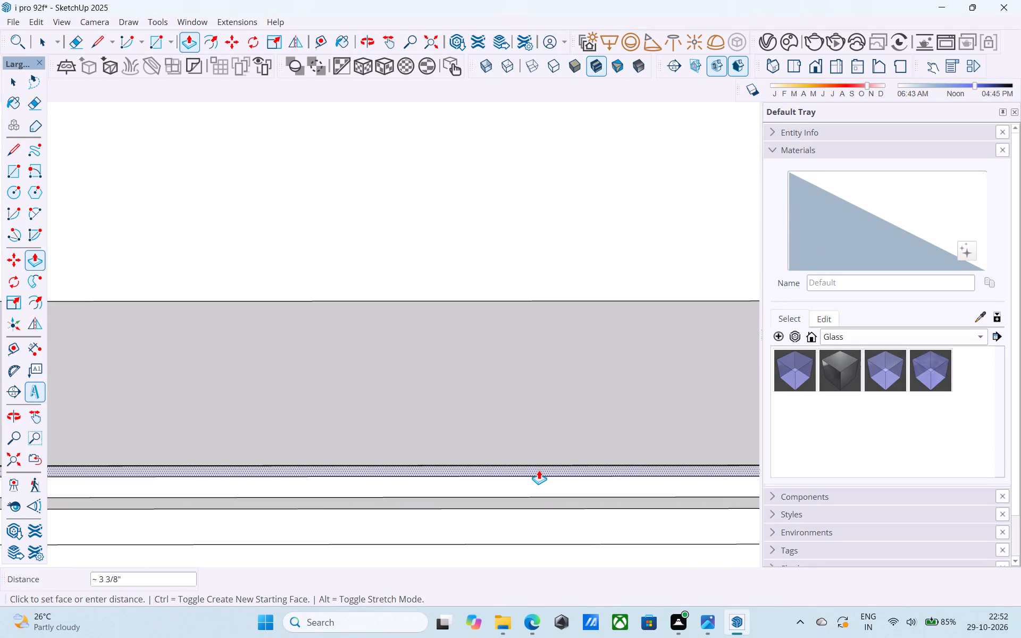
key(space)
Make the thin inner face of the offset strip a group and open it for editing.
scroll(539, 470, up, 2)
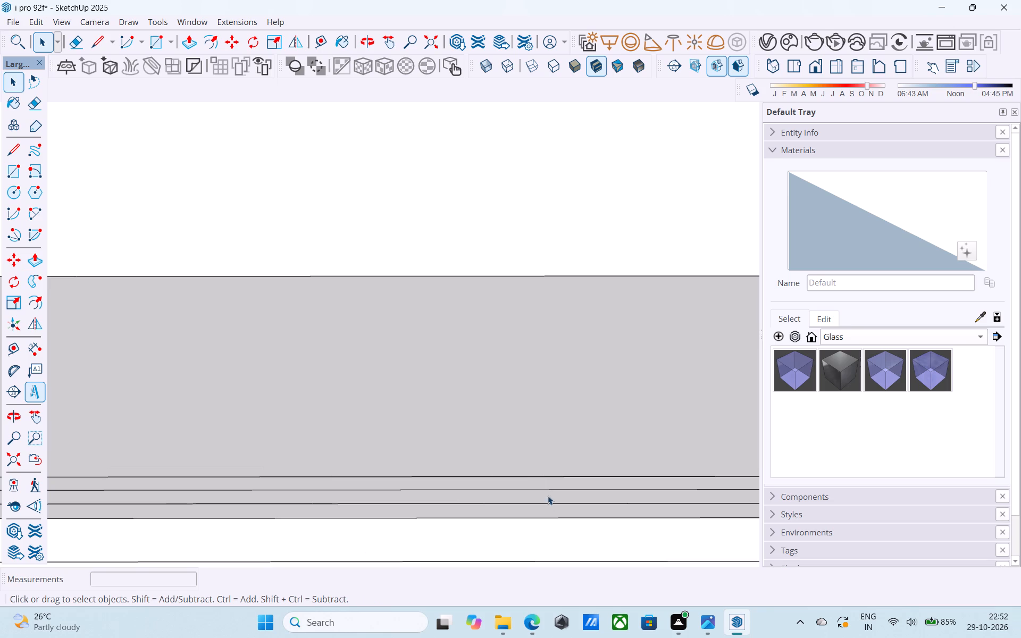
click(546, 493)
right_click(546, 493)
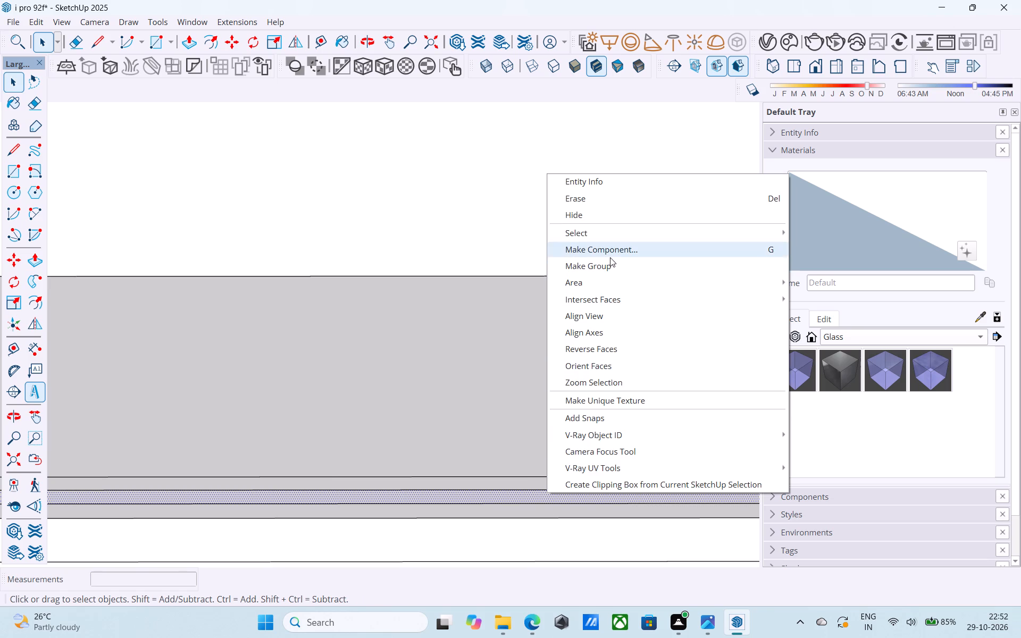
click(615, 265)
double_click(530, 493)
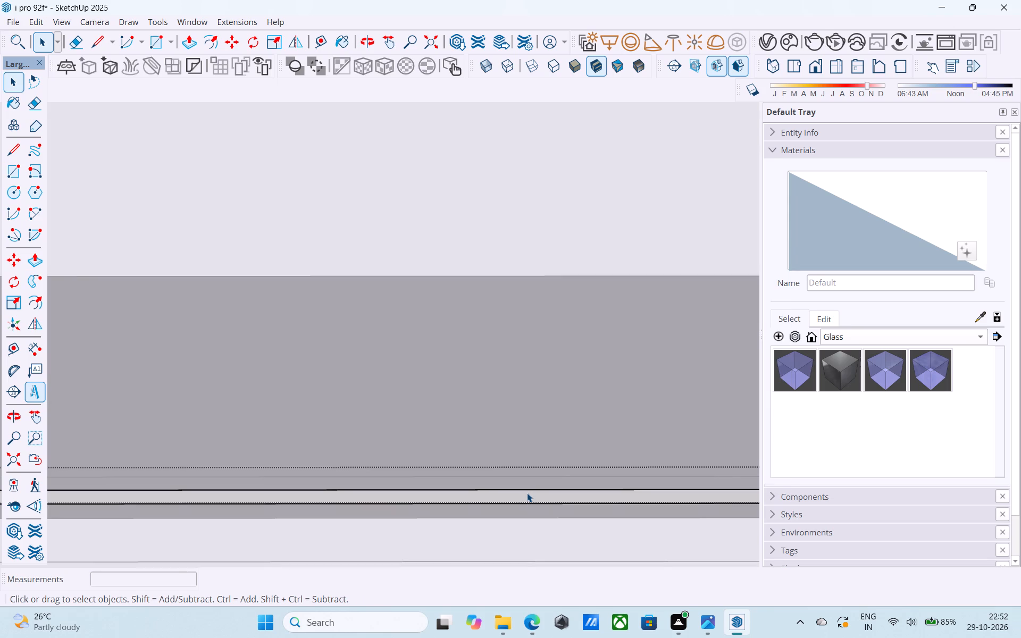
Extrude the grouped thin face up 3' to form a railing panel along the lowest slab's front edge.
click(527, 493)
key(p)
click(527, 492)
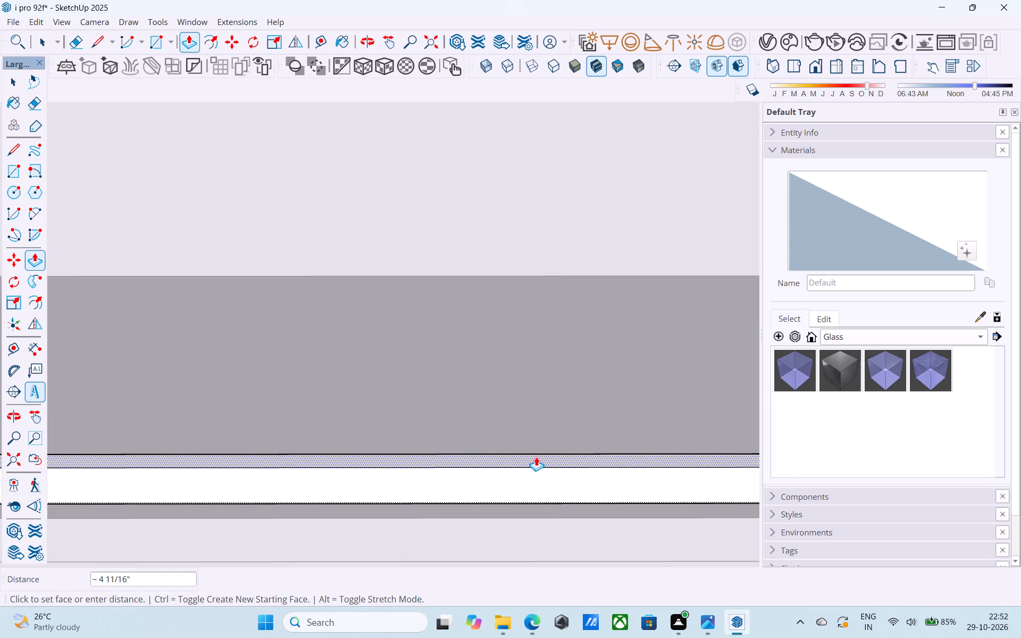
text(3')
key(Return)
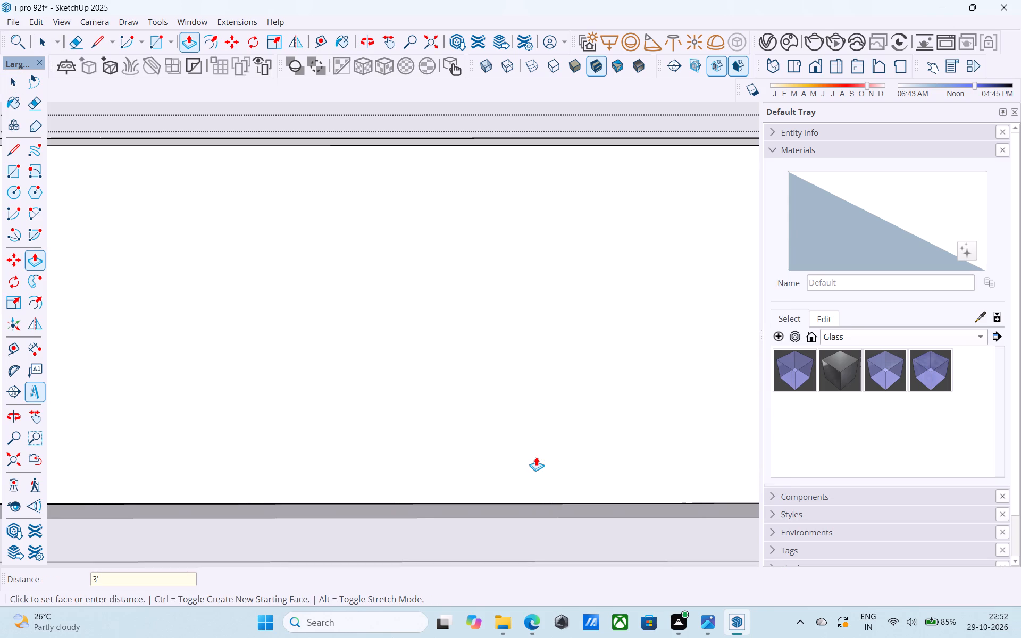
scroll(536, 457, down, 19)
middle_drag(513, 454, 491, 440)
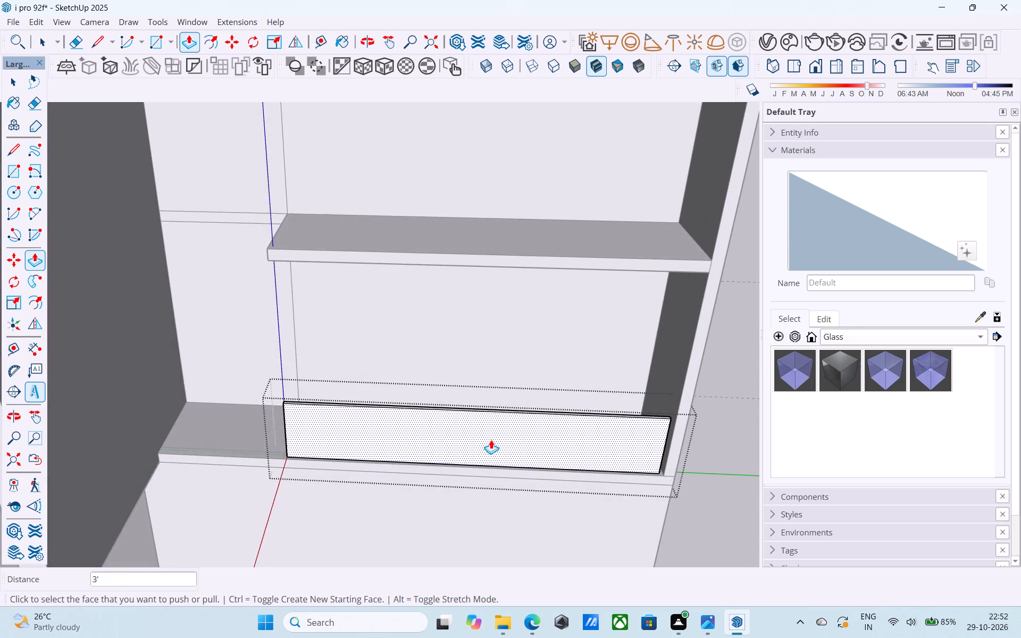
scroll(490, 439, down, 4)
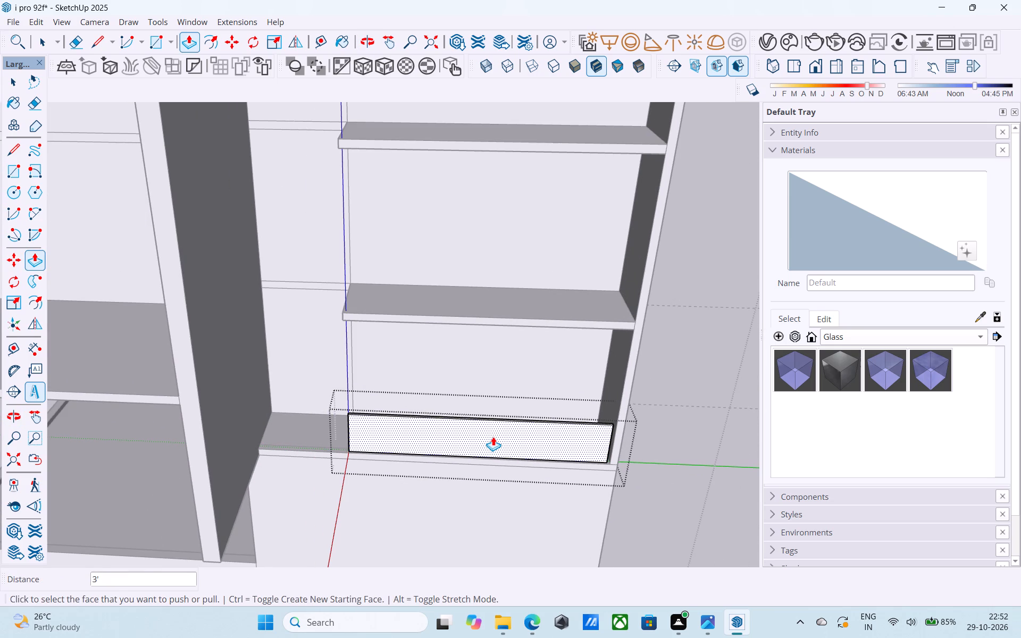
Close the railing panel group after its extrusion, returning to the building model.
key(space)
scroll(493, 435, down, 6)
middle_click(493, 435)
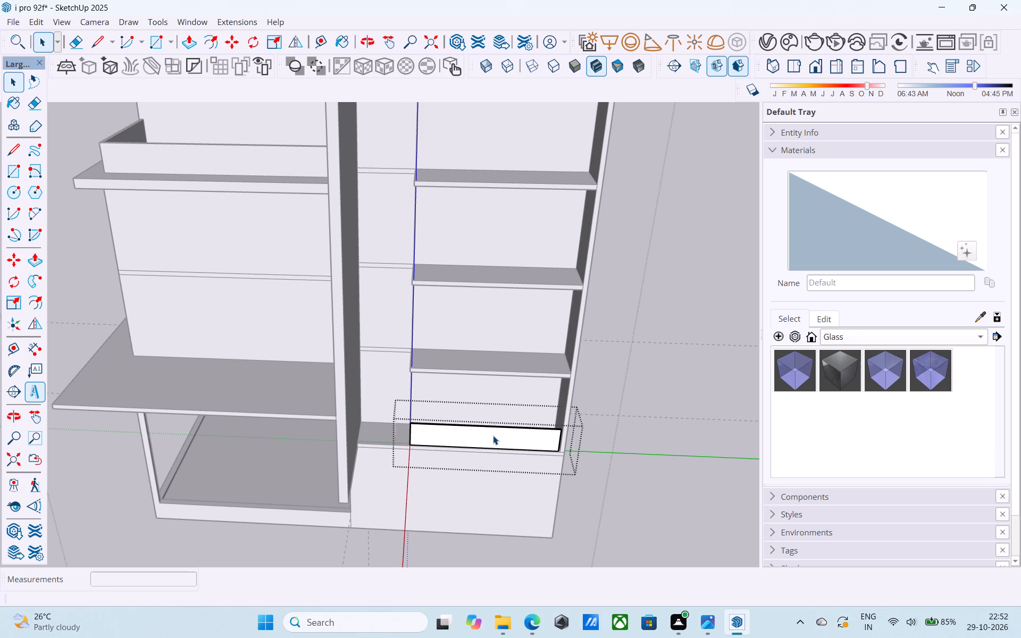
middle_drag(493, 435, 499, 387)
middle_drag(499, 387, 472, 400)
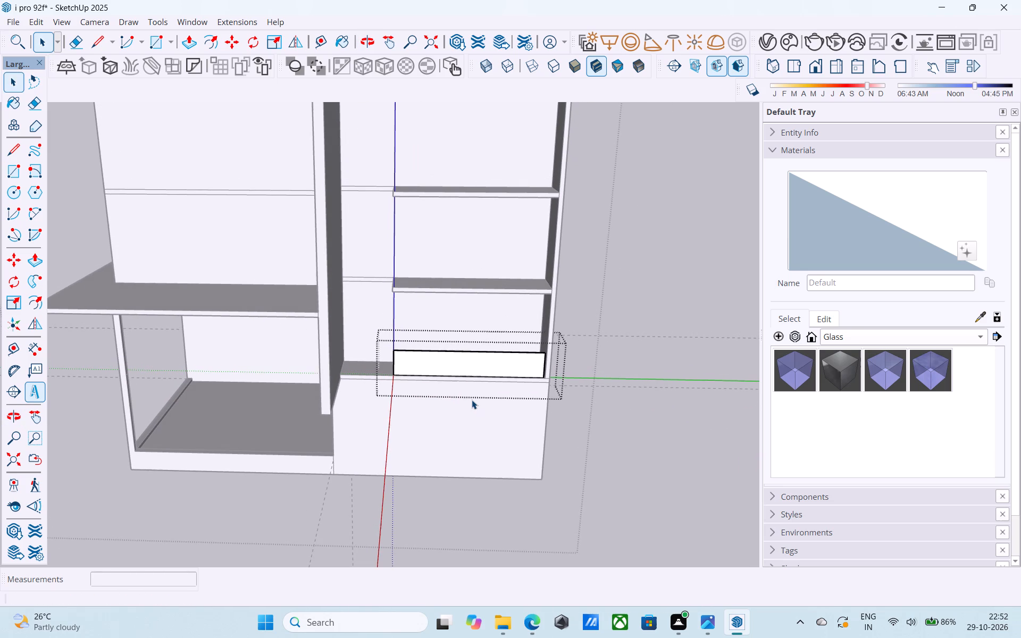
shift+middle_click(472, 400)
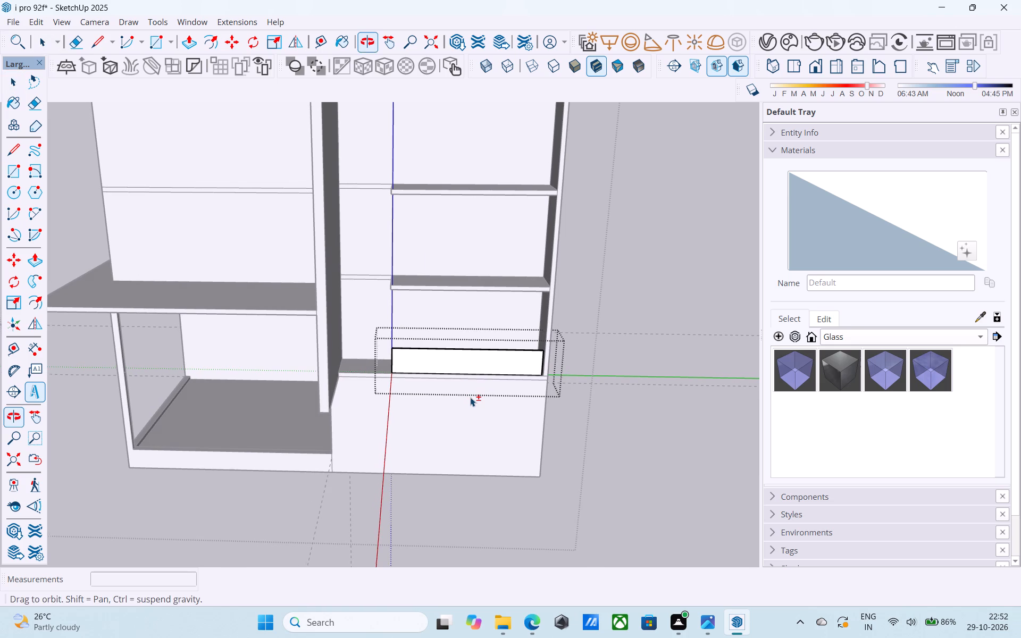
shift+middle_drag(470, 397, 481, 365)
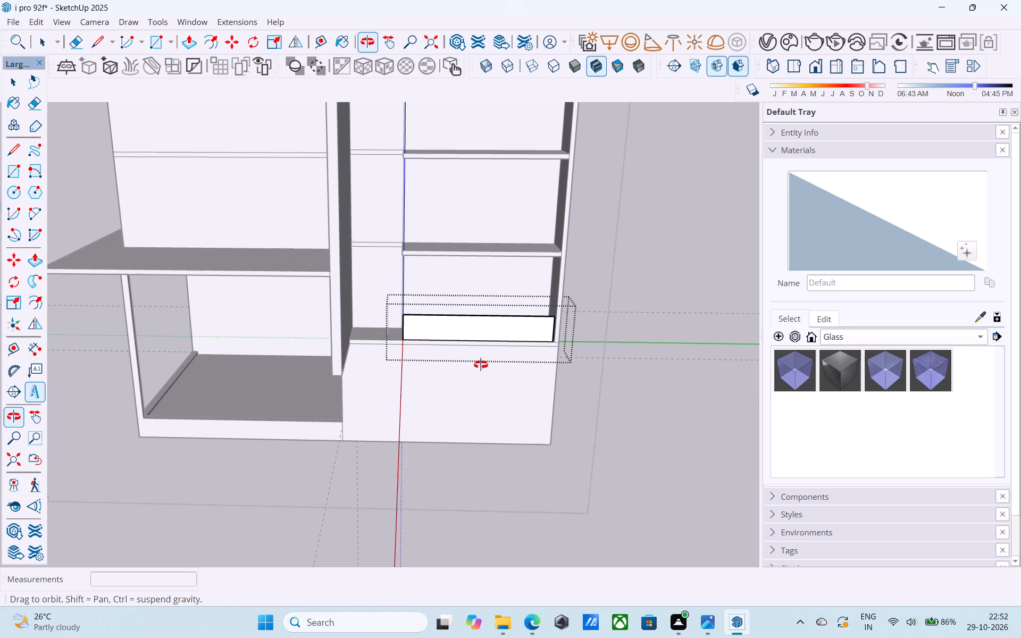
shift+middle_drag(481, 365, 483, 365)
middle_drag(483, 365, 483, 370)
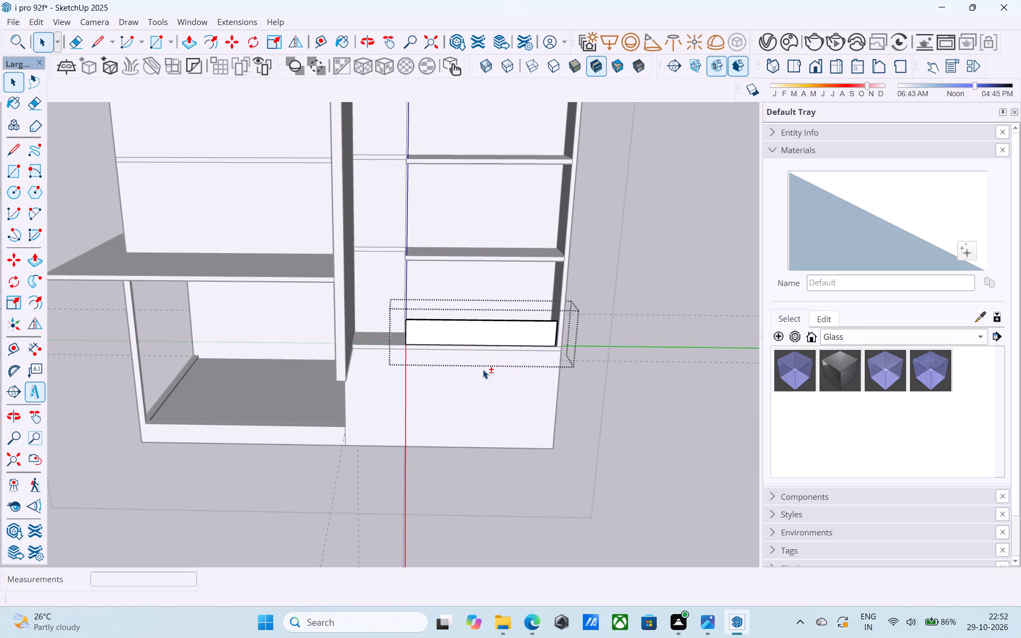
scroll(483, 370, down, 6)
middle_drag(483, 370, 412, 383)
scroll(416, 360, up, 8)
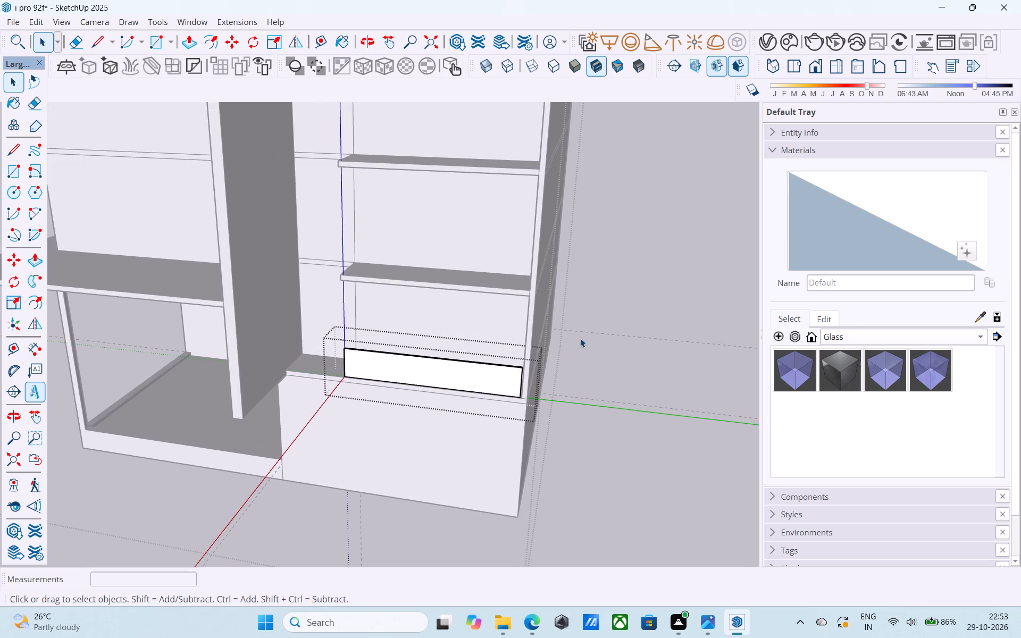
click(580, 338)
Copy the lowest slab's railing panel straight up 10' onto the next slab, aligned at its outer front corner.
scroll(581, 339, down, 2)
middle_drag(581, 339, 559, 337)
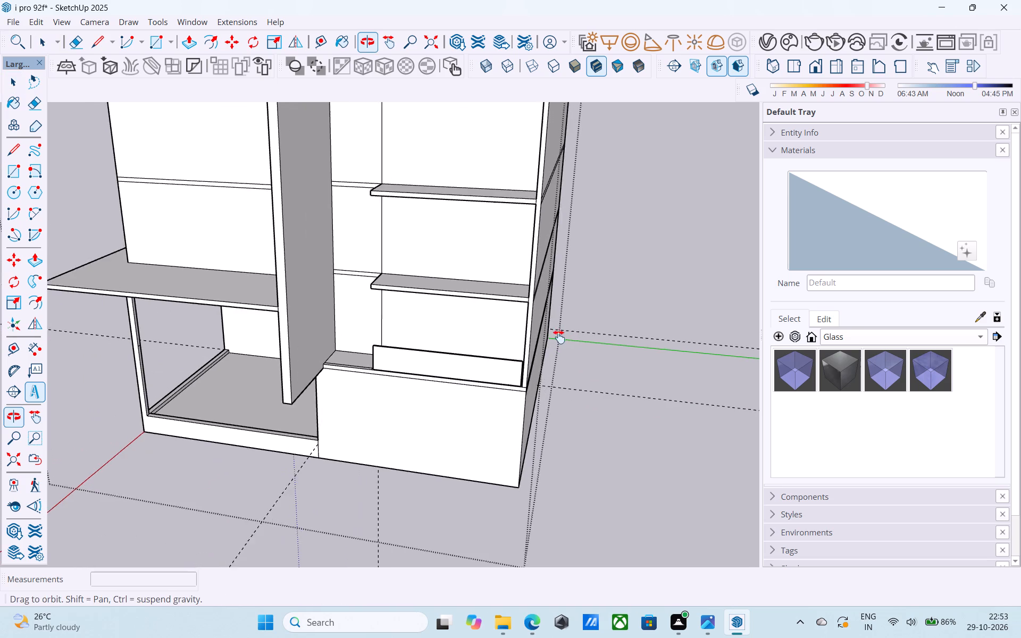
middle_drag(559, 337, 555, 359)
scroll(514, 405, up, 4)
click(468, 410)
scroll(468, 410, up, 5)
middle_drag(469, 412, 502, 414)
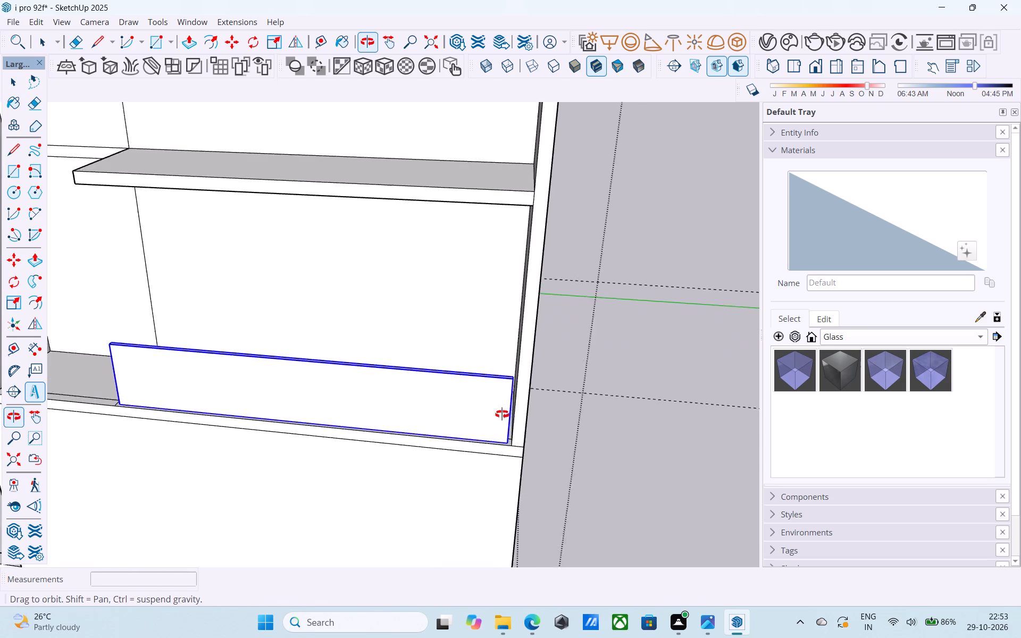
middle_drag(502, 414, 505, 415)
key(m)
scroll(522, 454, up, 6)
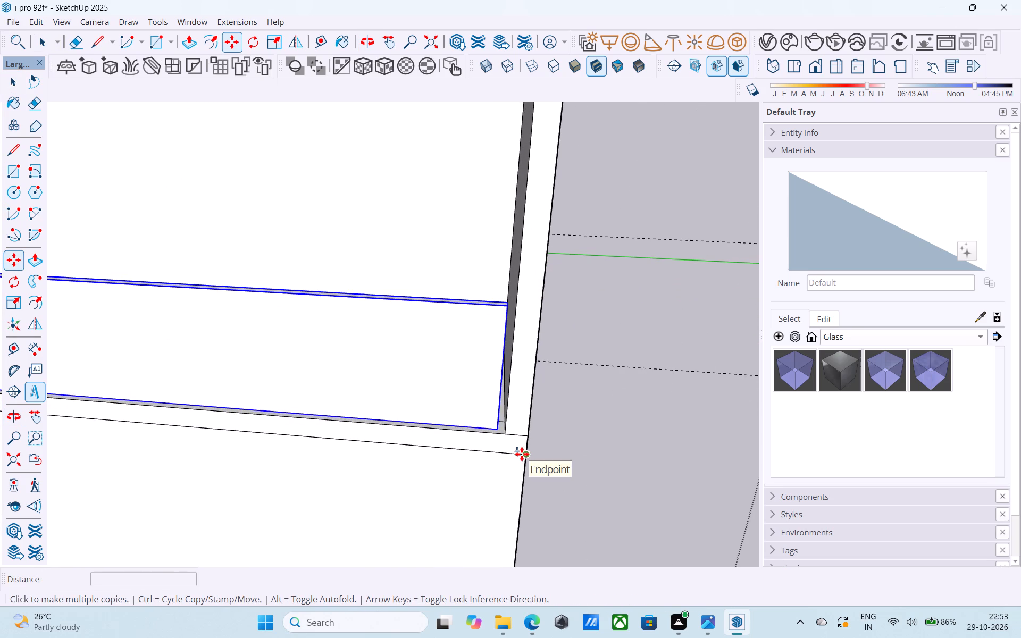
middle_drag(506, 434, 516, 435)
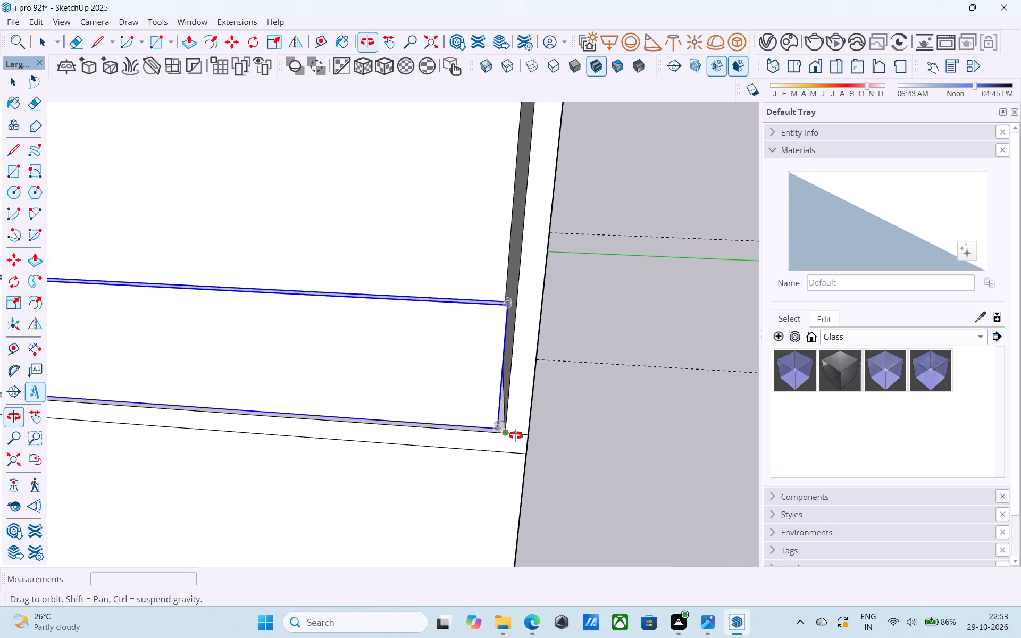
middle_drag(516, 435, 546, 446)
click(511, 427)
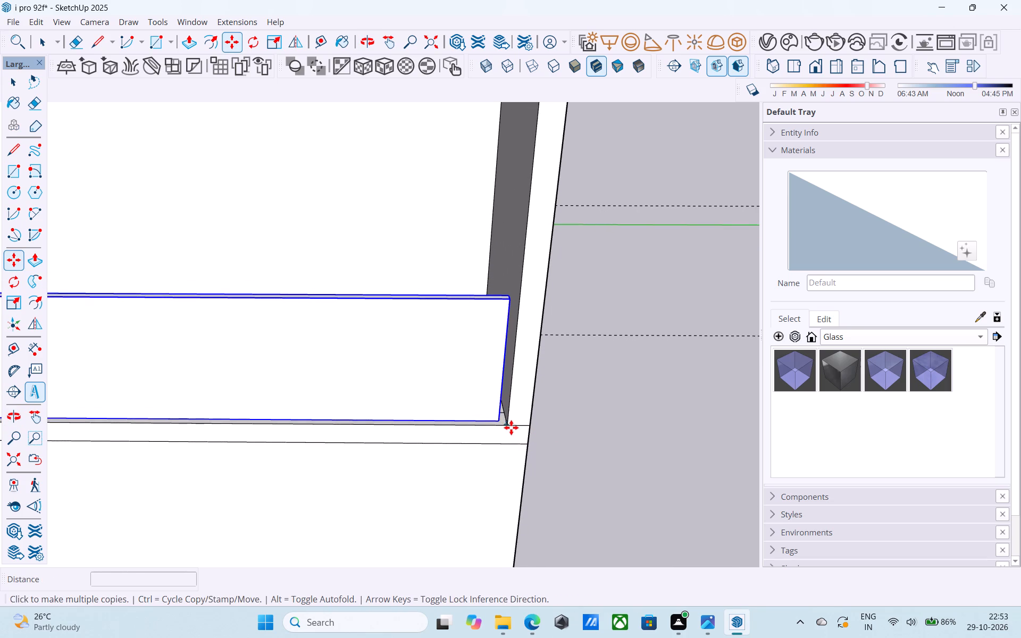
scroll(511, 427, down, 5)
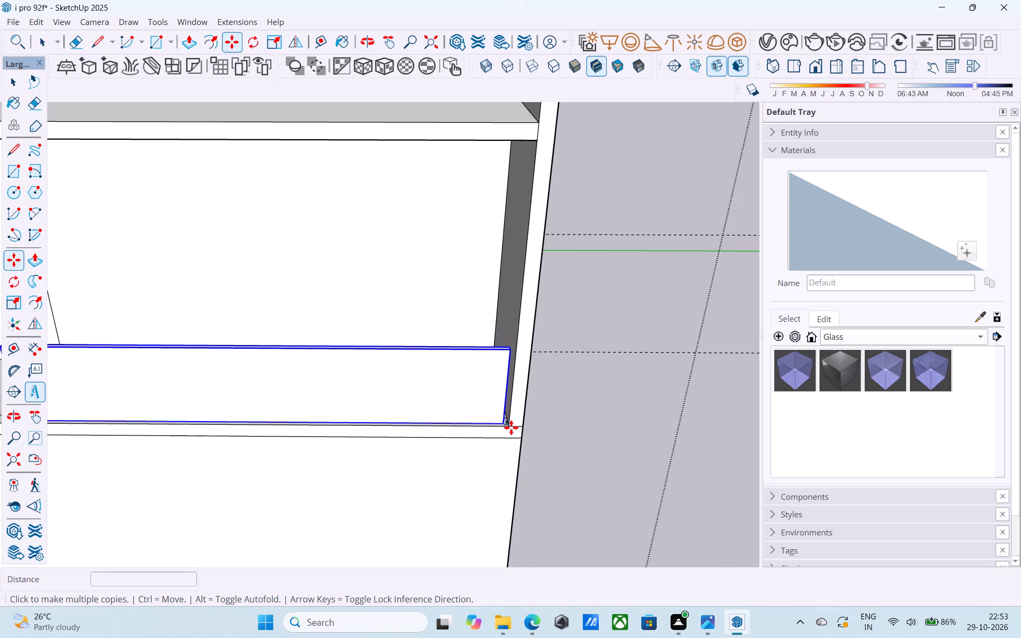
scroll(511, 427, down, 6)
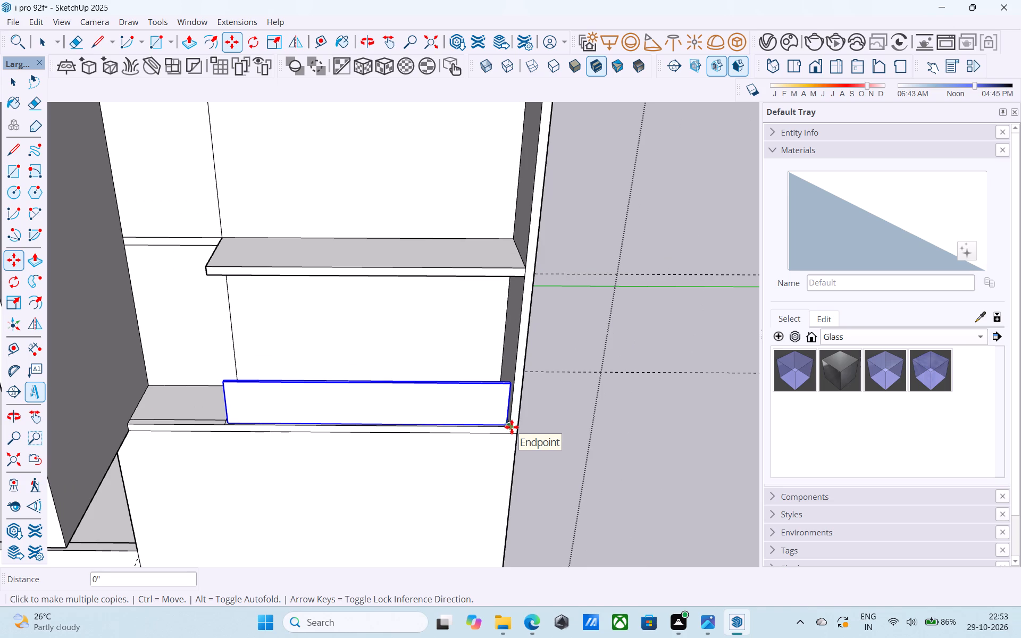
scroll(512, 427, down, 3)
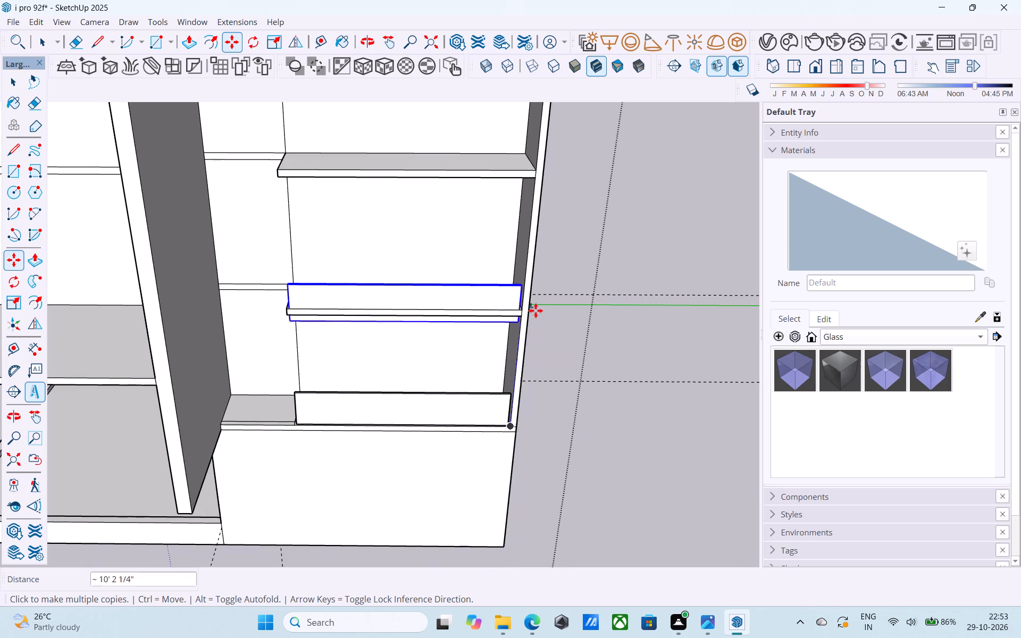
scroll(535, 310, up, 5)
scroll(520, 316, down, 1)
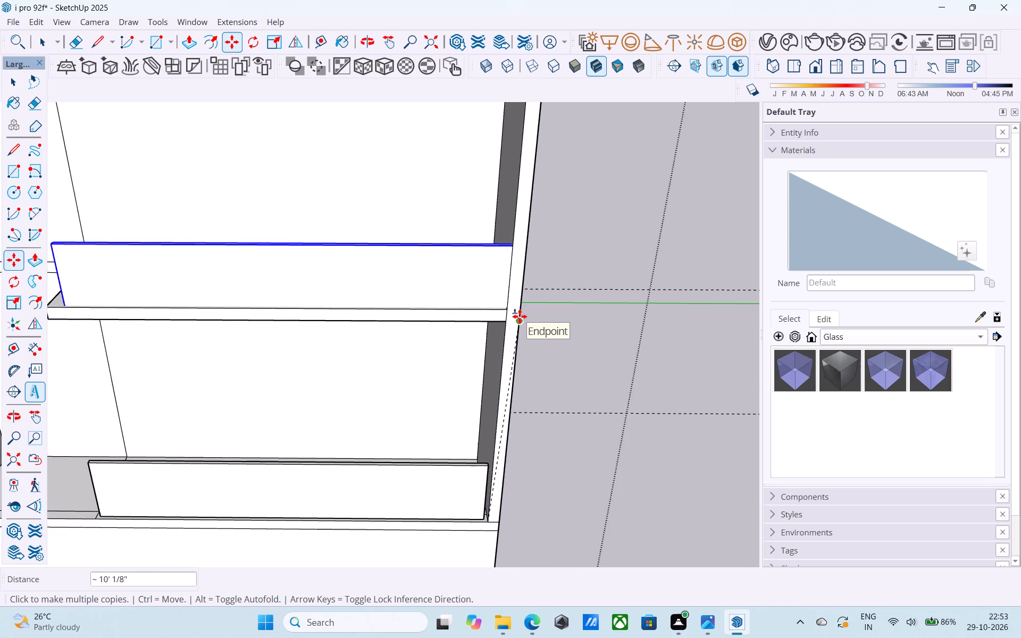
shift+middle_drag(515, 316, 582, 314)
scroll(572, 324, up, 4)
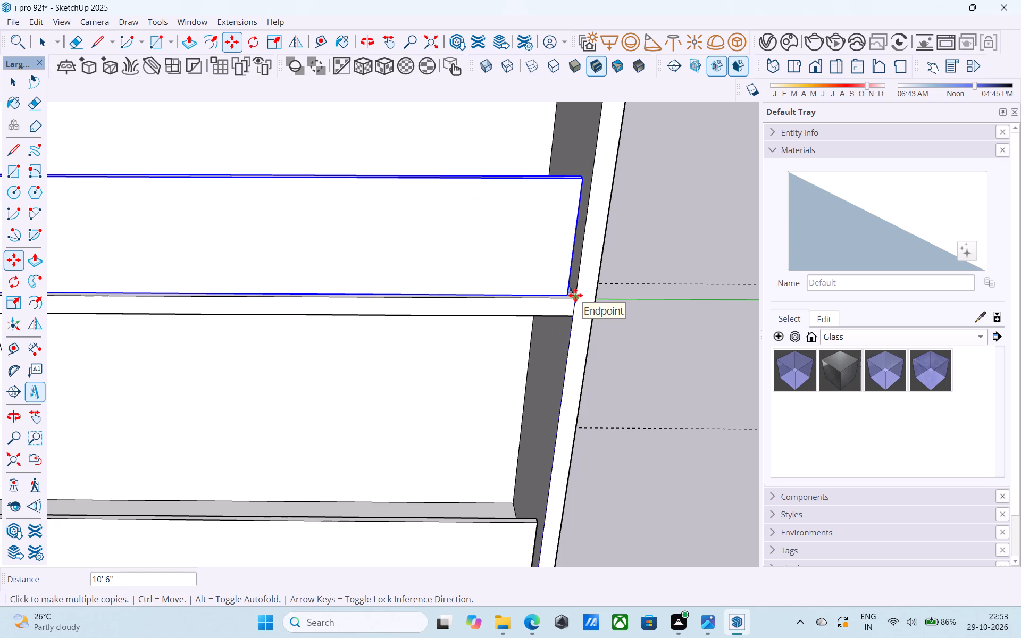
click(575, 318)
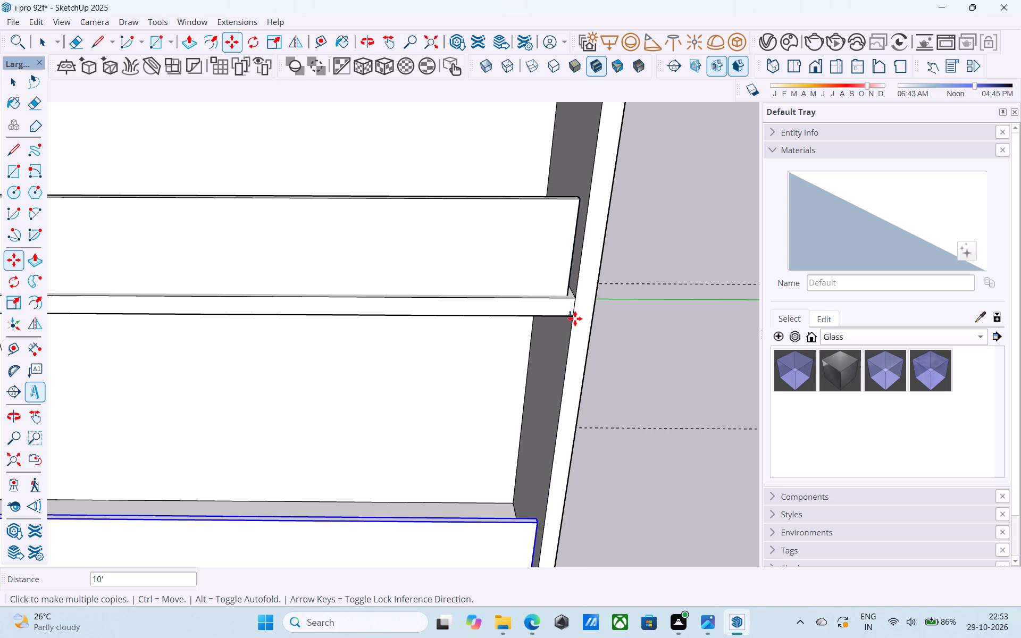
Place three more copies of the railing panel on the next three slabs up, aligned to each slab's outer front corner.
scroll(581, 278, down, 5)
middle_drag(578, 267, 593, 508)
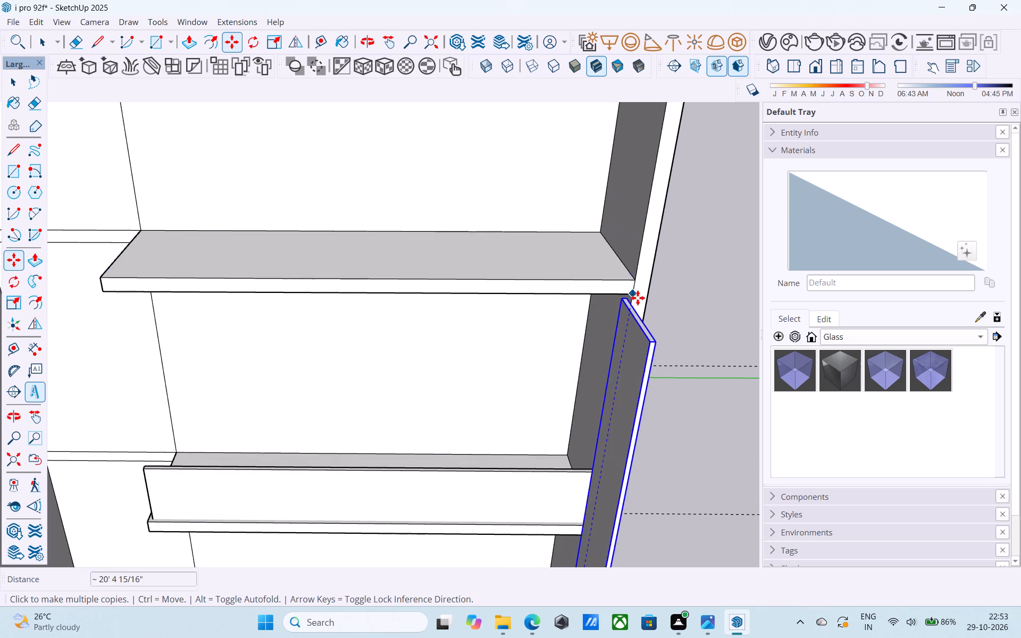
click(635, 296)
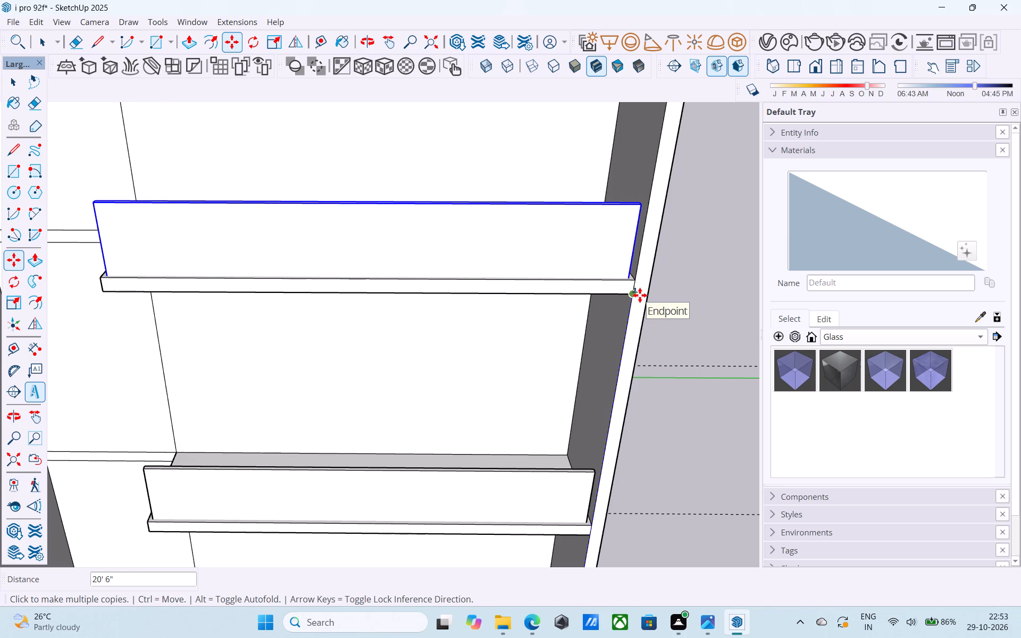
scroll(640, 295, down, 4)
shift+middle_drag(640, 295, 648, 399)
middle_drag(676, 236, 637, 399)
scroll(655, 329, up, 4)
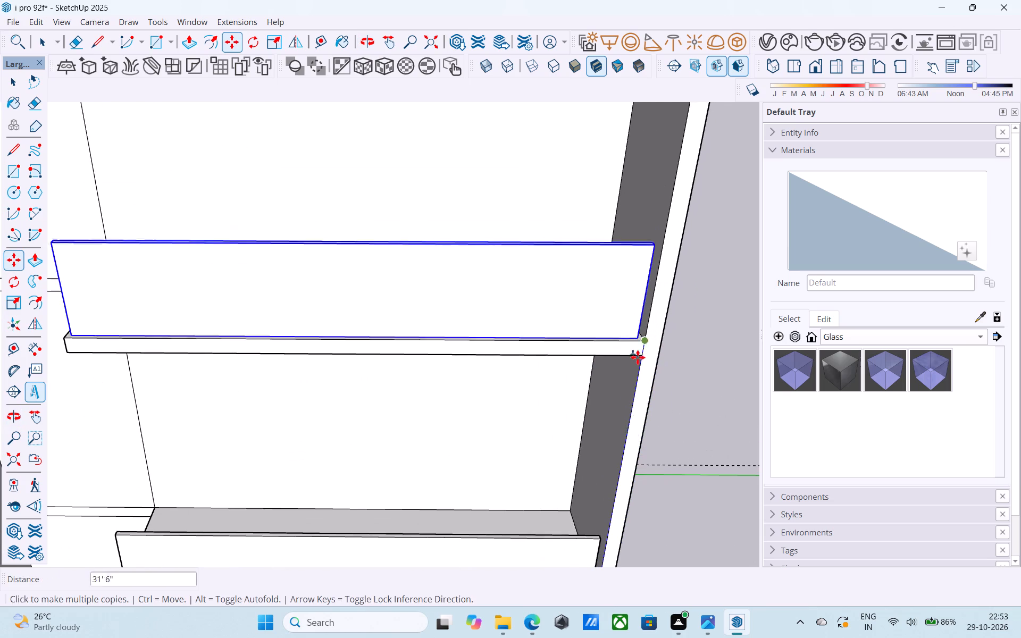
click(641, 357)
scroll(640, 333, down, 4)
shift+middle_drag(640, 320, 629, 441)
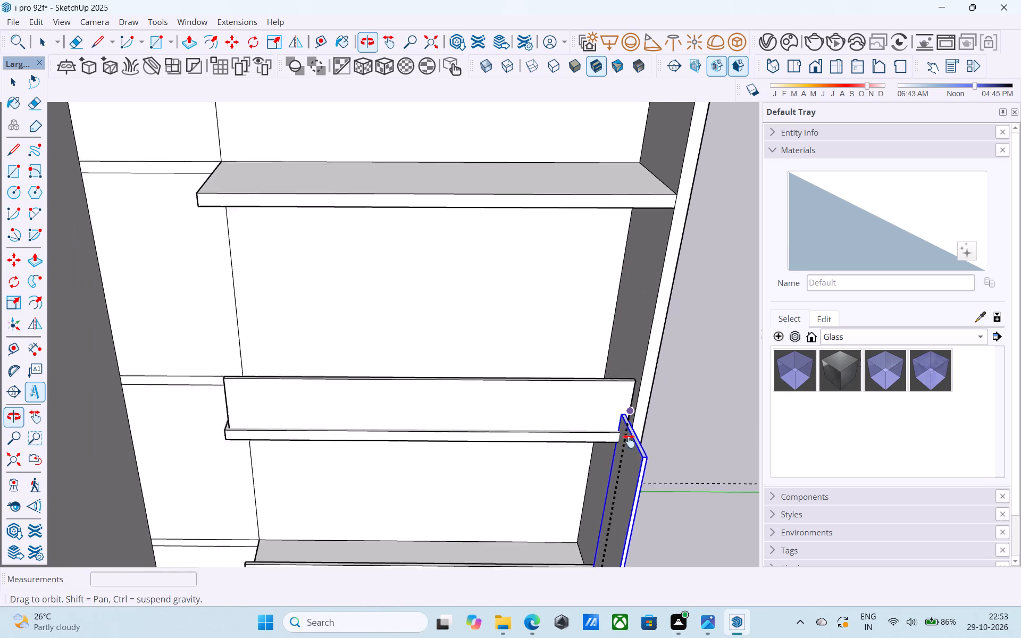
shift+middle_drag(629, 441, 629, 476)
click(679, 276)
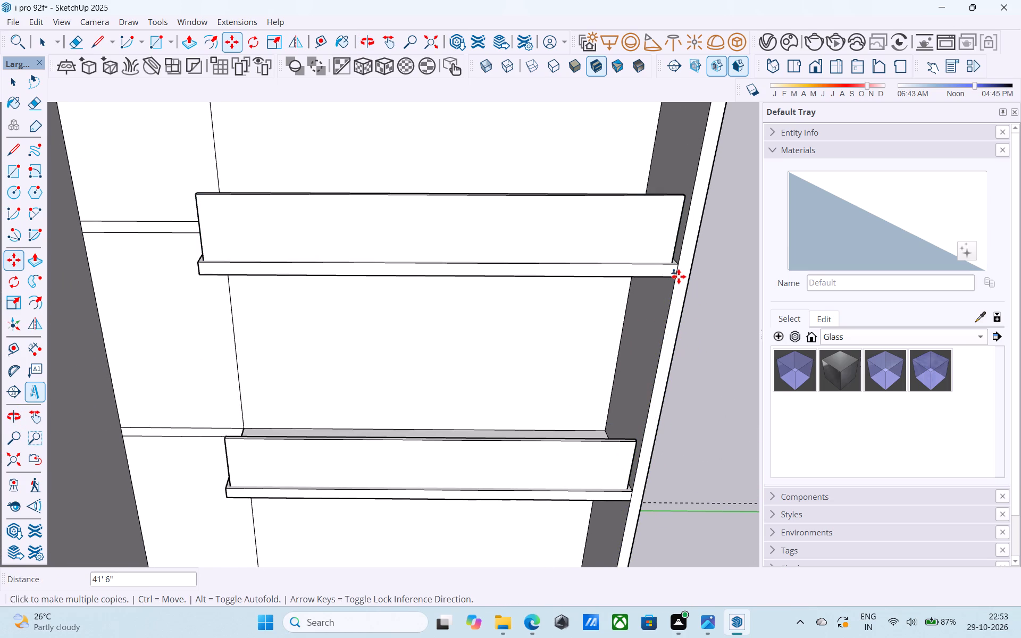
Place four further railing panel copies on the remaining slabs up to the topmost one, aligned at their outer front corners.
scroll(679, 276, down, 2)
middle_drag(679, 276, 662, 493)
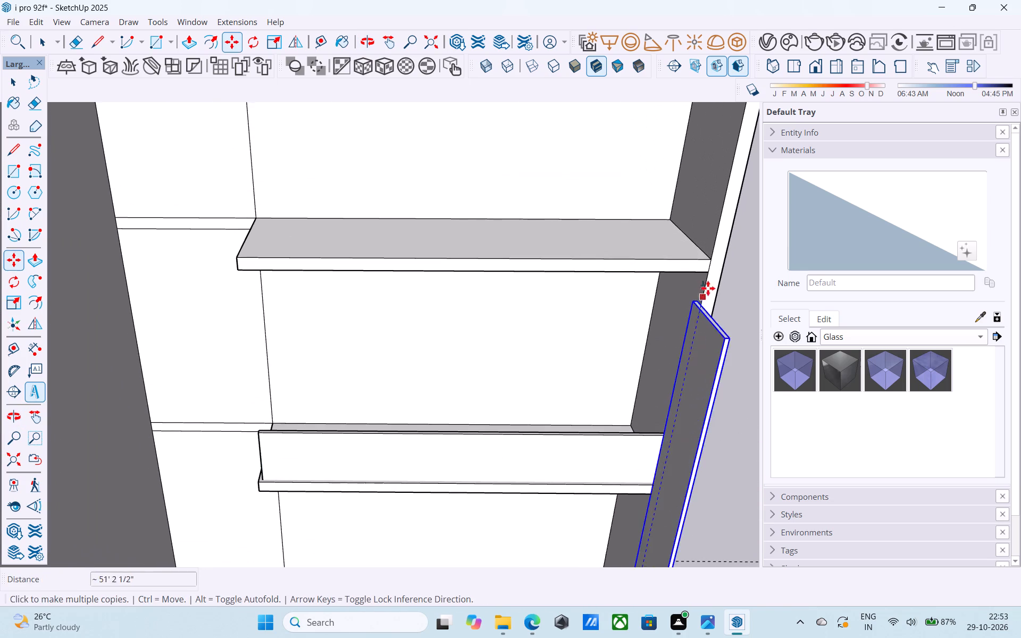
click(713, 267)
scroll(701, 217, down, 4)
shift+middle_drag(701, 217, 629, 459)
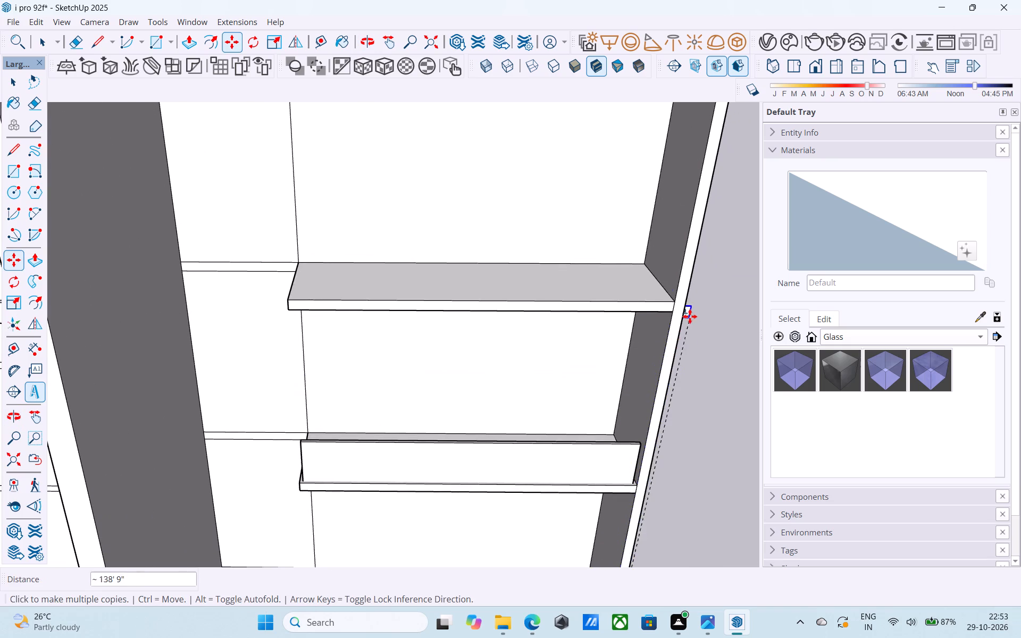
click(676, 314)
scroll(669, 288, down, 4)
shift+middle_drag(668, 288, 591, 462)
scroll(631, 368, up, 1)
click(615, 329)
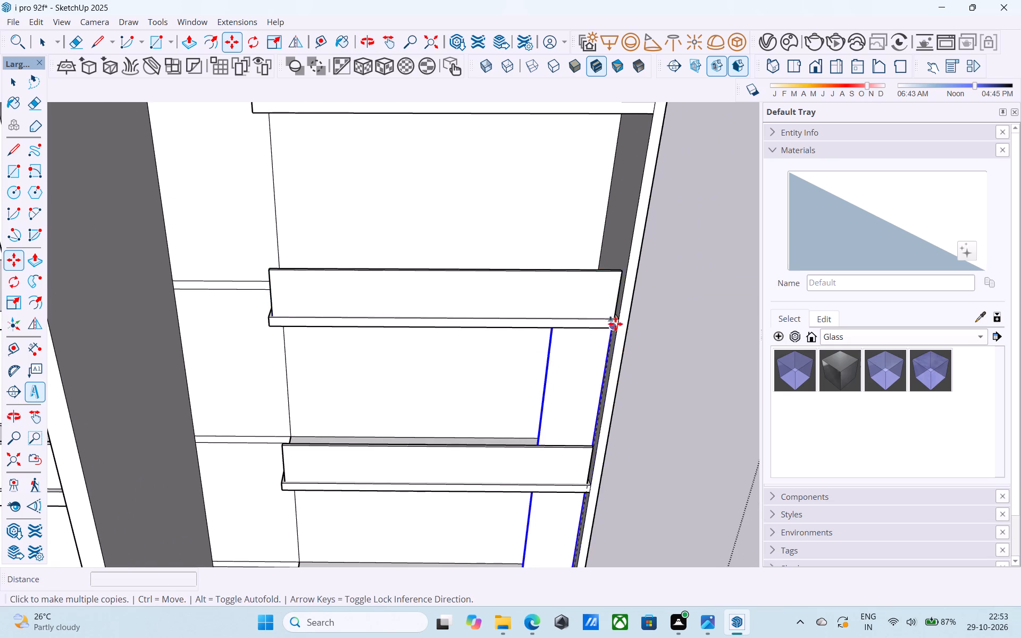
scroll(622, 289, down, 3)
shift+middle_drag(622, 287, 573, 471)
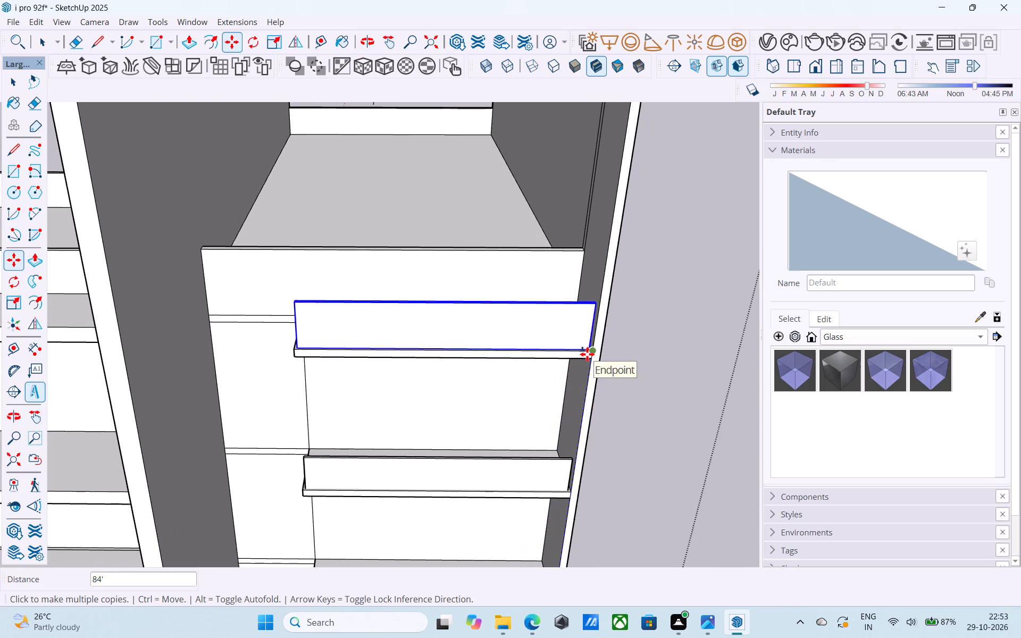
click(586, 358)
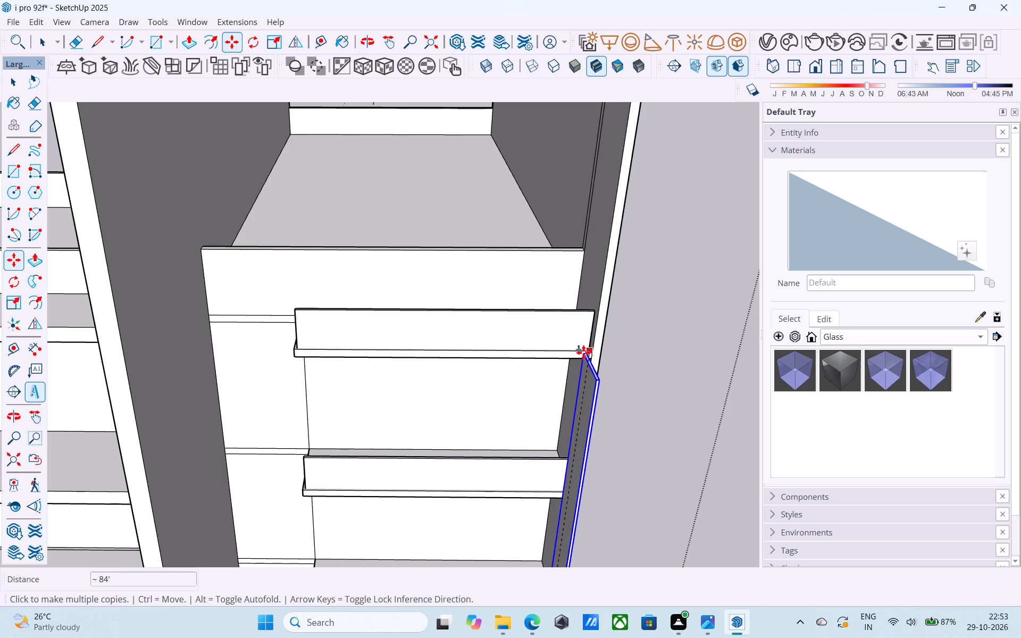
scroll(581, 349, down, 9)
scroll(583, 306, down, 3)
key(space)
Extend the end face of the projecting slab under the lower parapet 11' 10 1/2" along the side wall to the fin wall.
middle_drag(560, 320, 555, 198)
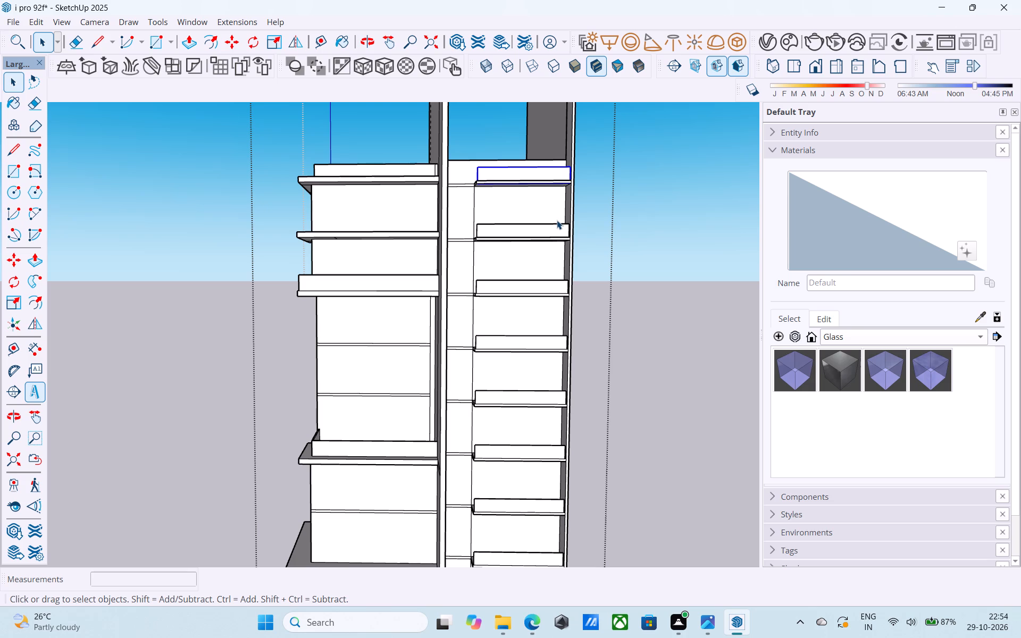
scroll(574, 210, down, 11)
middle_drag(554, 233, 606, 264)
scroll(585, 301, up, 4)
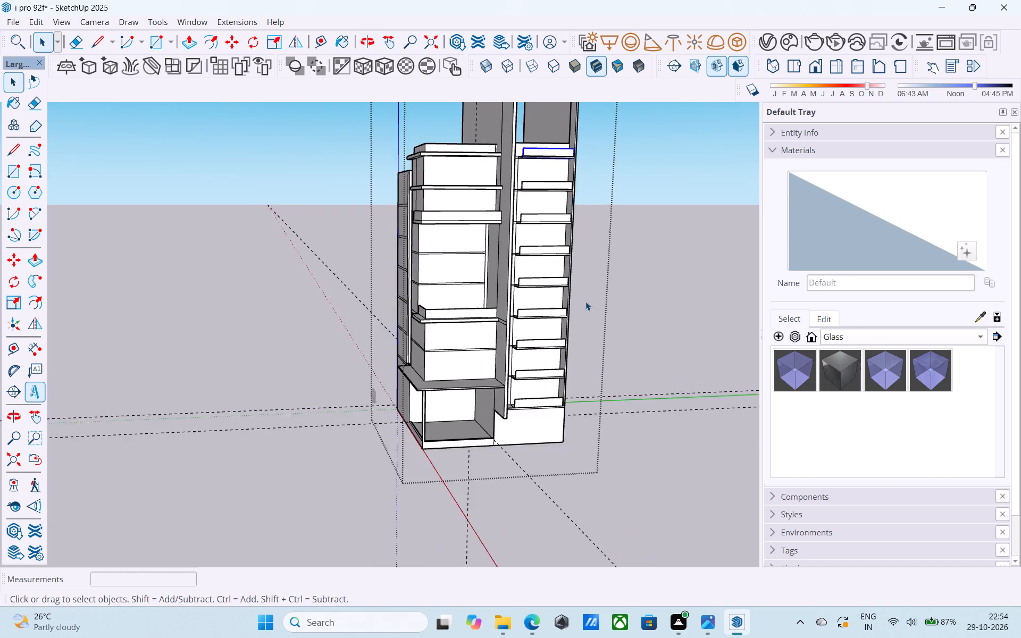
scroll(585, 301, up, 4)
middle_drag(562, 280, 541, 270)
scroll(532, 315, up, 6)
scroll(545, 315, down, 5)
middle_drag(522, 347, 536, 350)
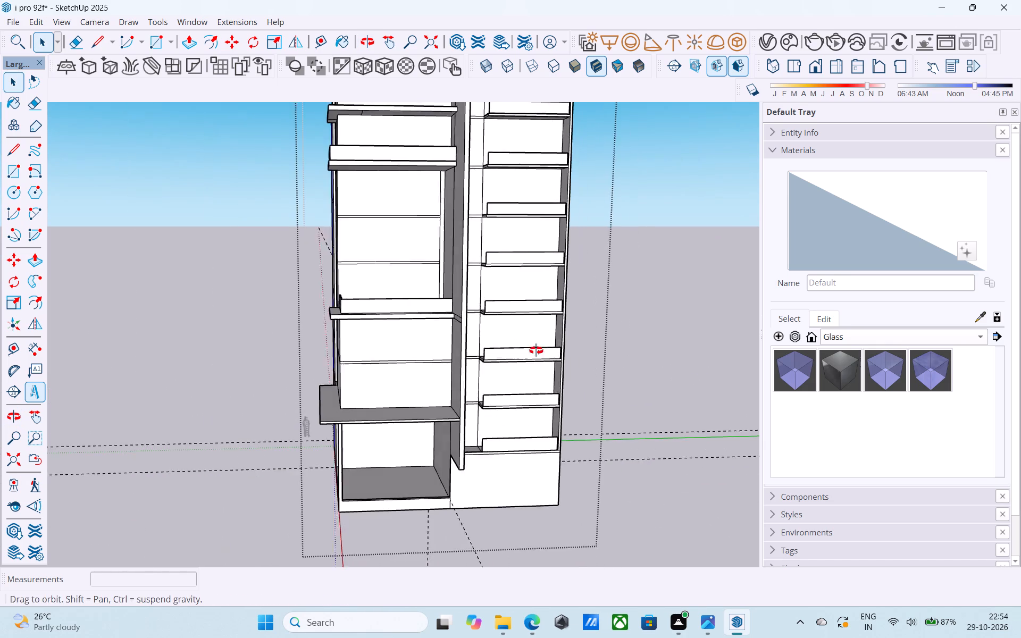
middle_drag(536, 350, 631, 367)
middle_drag(532, 373, 607, 407)
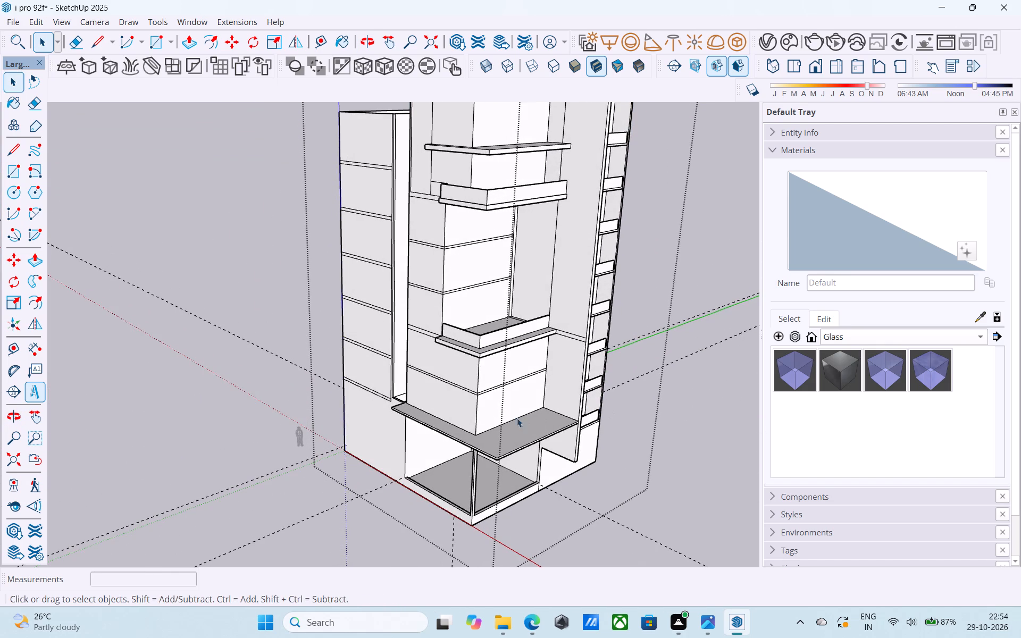
scroll(487, 386, up, 5)
middle_drag(467, 371, 473, 366)
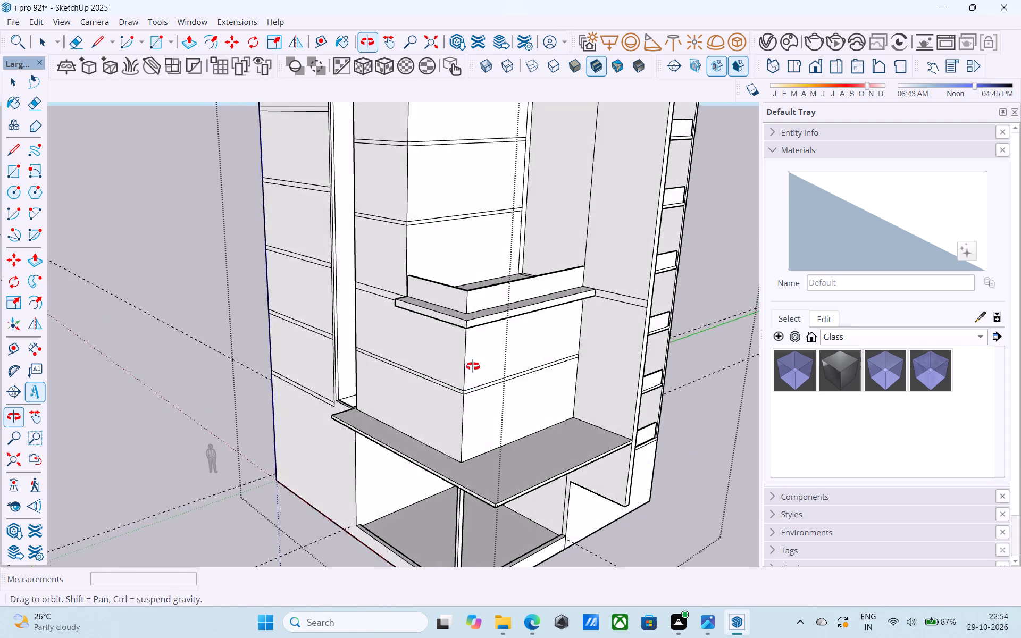
middle_drag(473, 366, 688, 345)
scroll(589, 247, up, 9)
middle_drag(563, 284, 671, 295)
scroll(563, 284, up, 5)
click(534, 257)
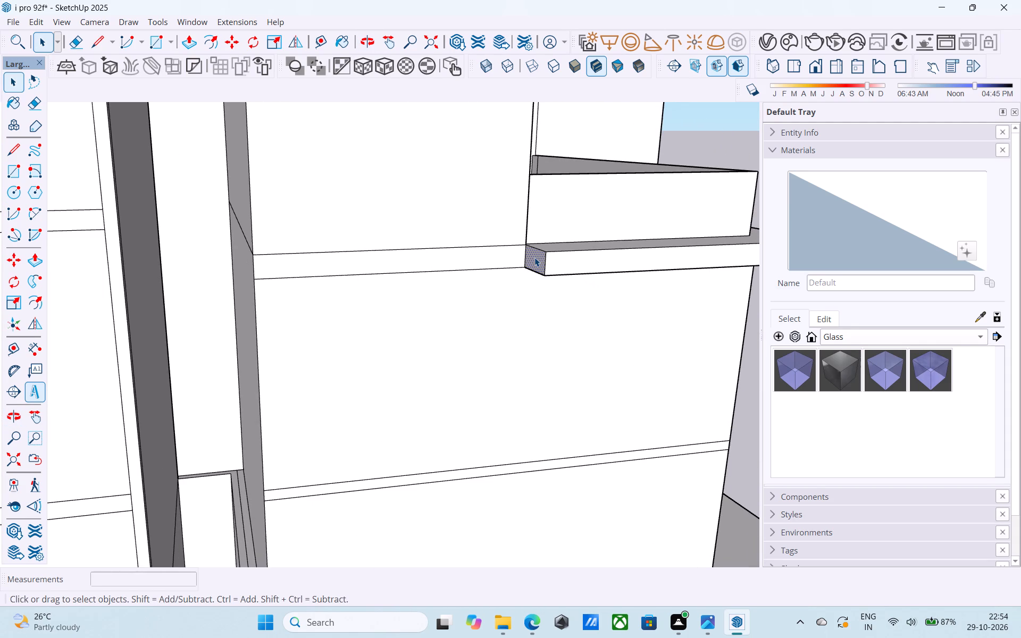
key(p)
click(534, 257)
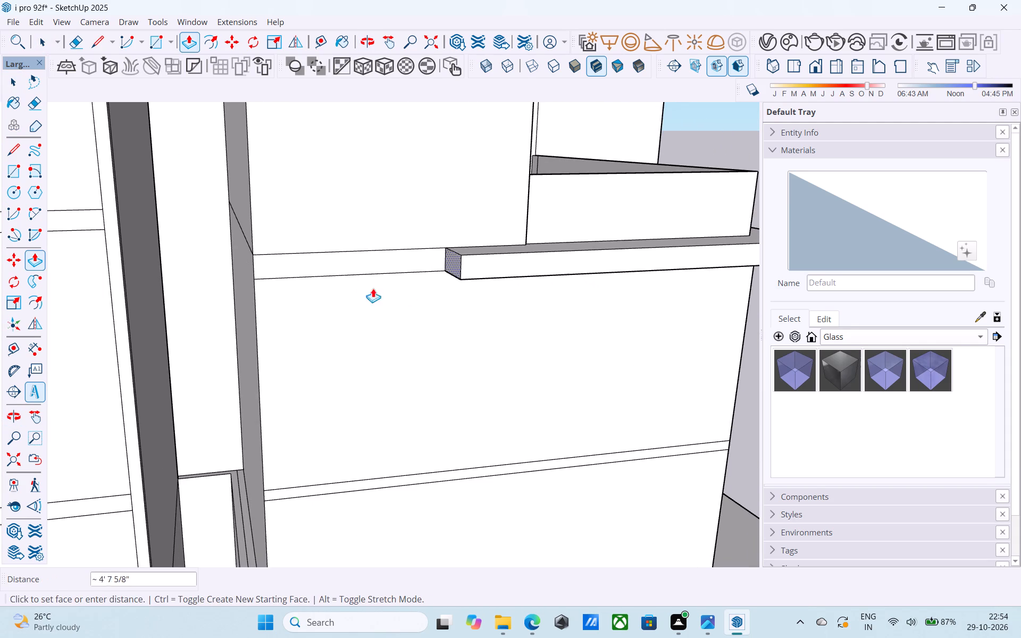
click(252, 229)
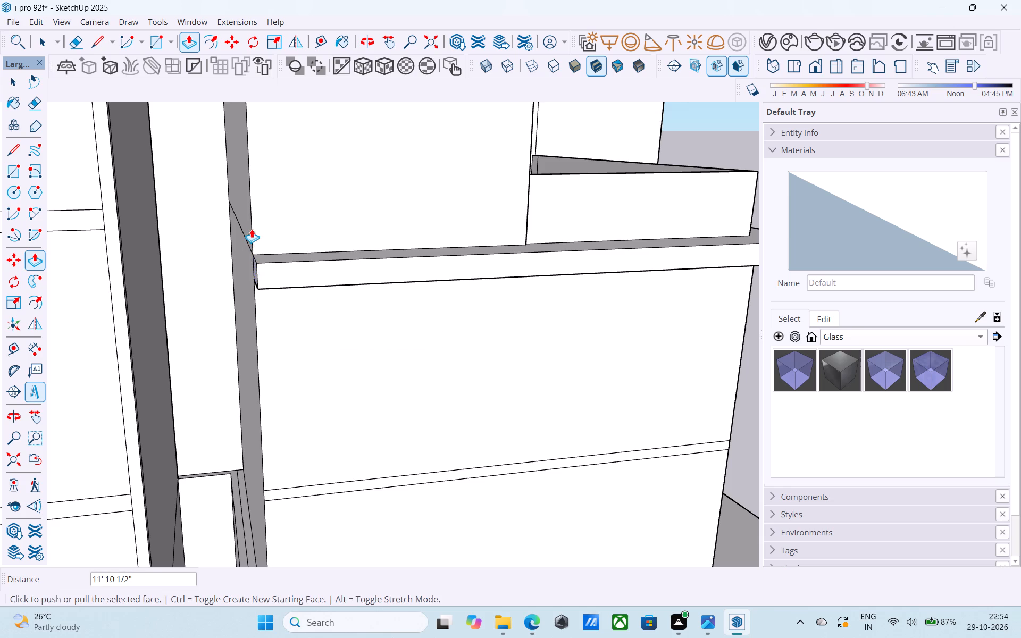
Erase the two leftover slab edge lines on the fin wall's face beside the lower projecting slab and save the model.
scroll(277, 222, down, 5)
middle_drag(305, 262, 314, 254)
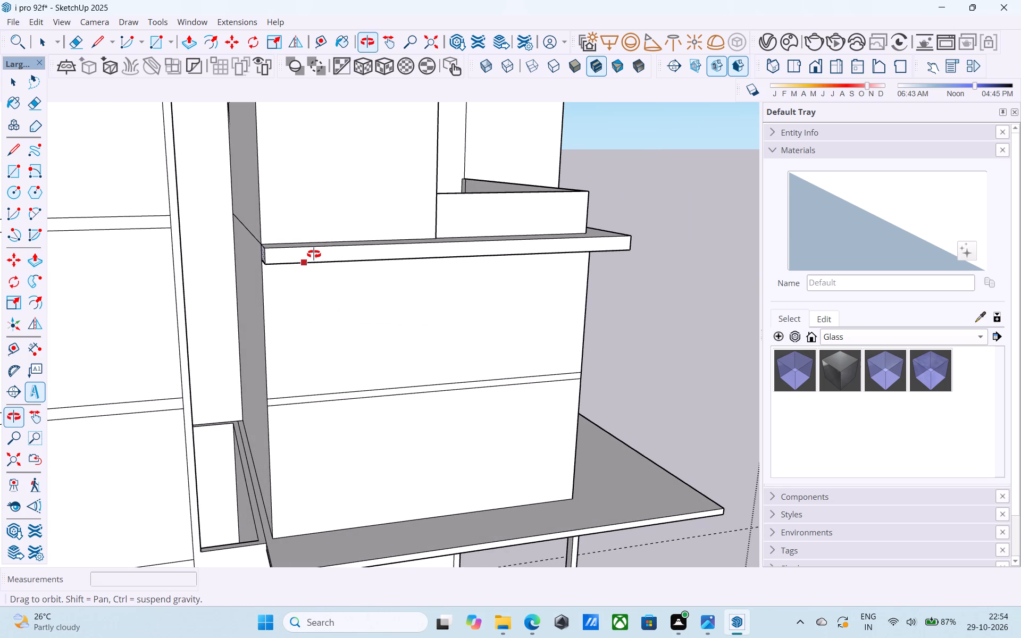
middle_drag(314, 254, 67, 257)
middle_drag(278, 260, 147, 250)
scroll(136, 254, down, 8)
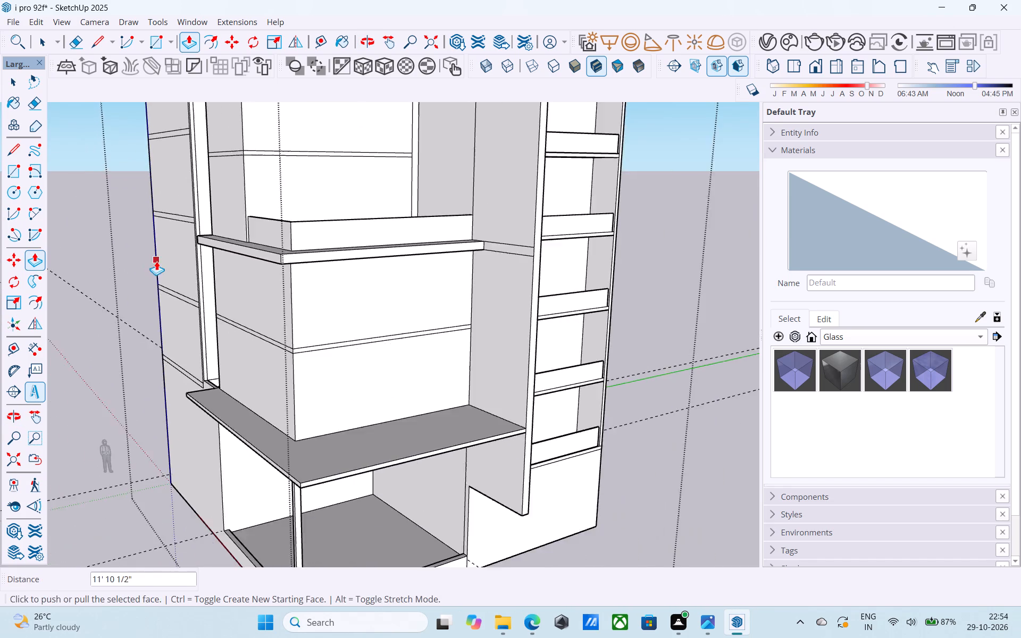
middle_drag(156, 261, 223, 259)
scroll(576, 231, up, 4)
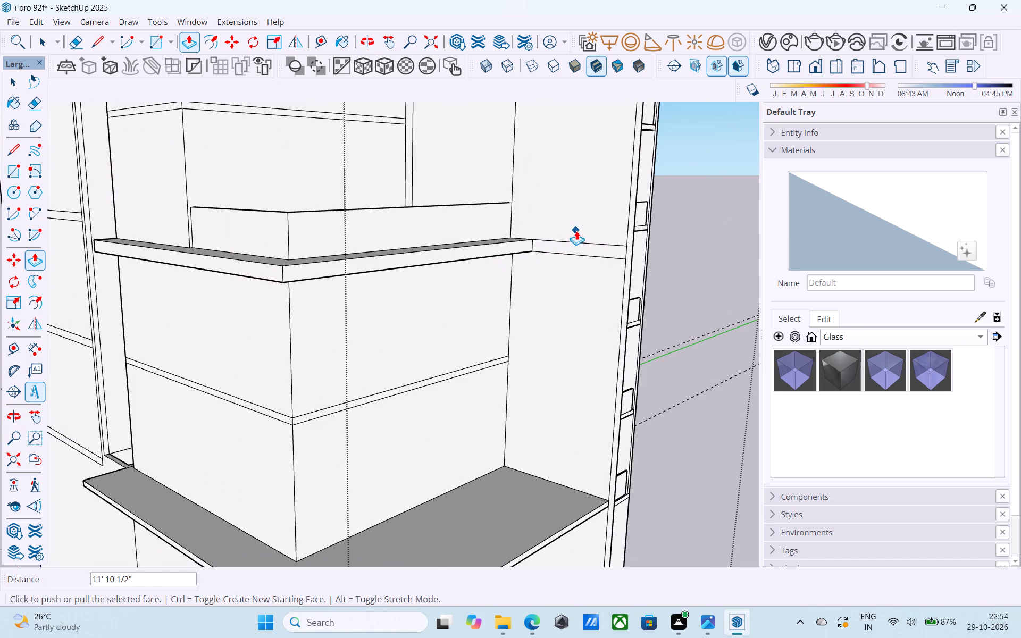
key(e)
drag(576, 231, 581, 248)
click(581, 248)
key(space)
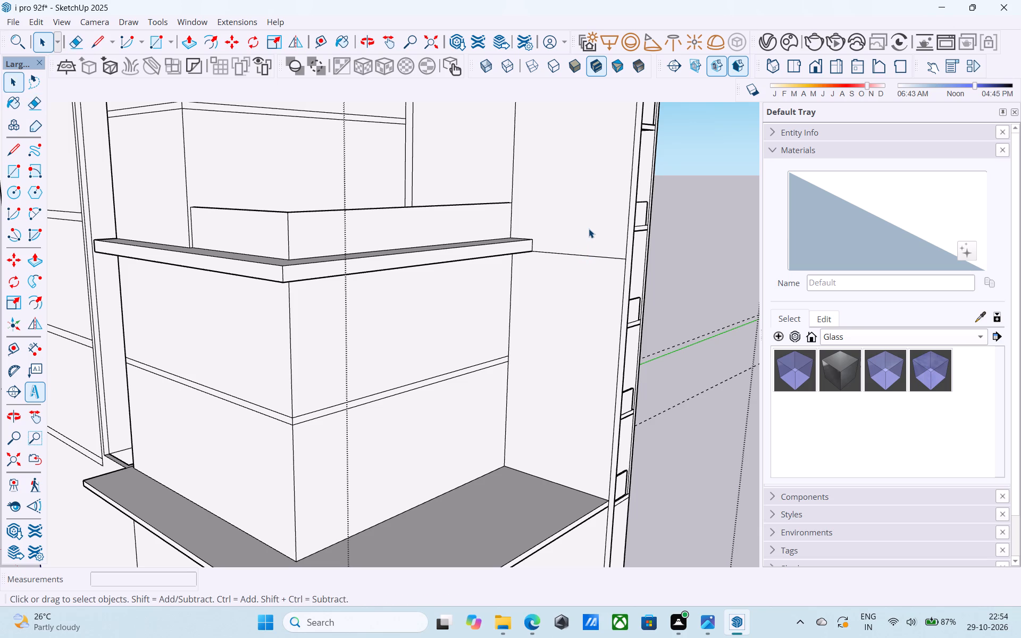
key(e)
drag(589, 229, 591, 282)
key(space)
key(ctrl+s)
Paint the lowest three wall panels of the narrow strip beside the fin wall with the Wood_Veneer_15_1K material.
scroll(583, 269, down, 6)
key(space)
middle_drag(583, 269, 425, 269)
scroll(426, 268, down, 5)
middle_drag(427, 268, 363, 255)
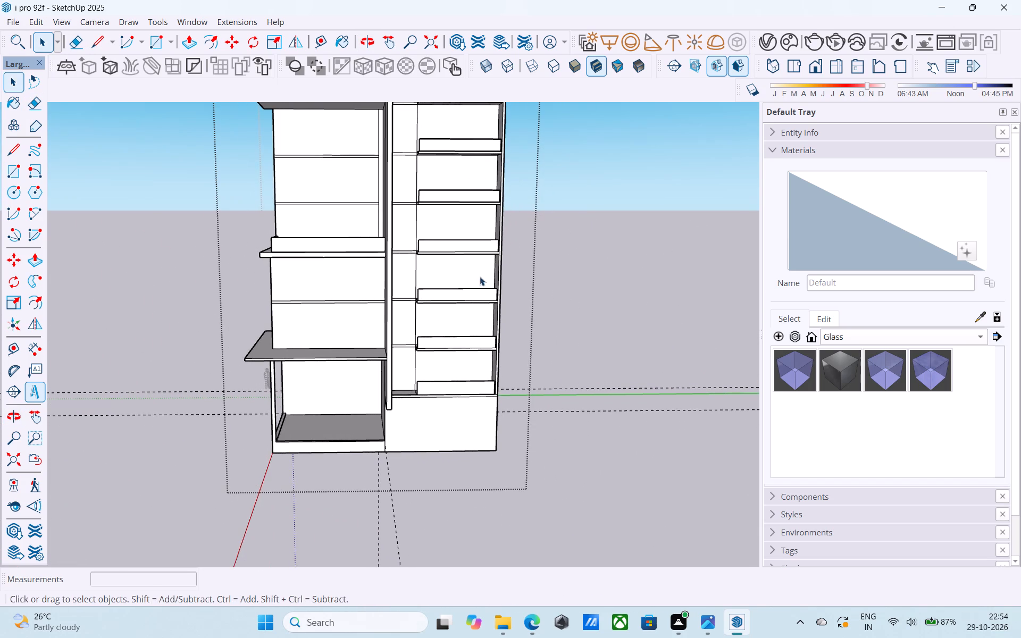
scroll(489, 279, down, 3)
middle_drag(500, 289, 462, 293)
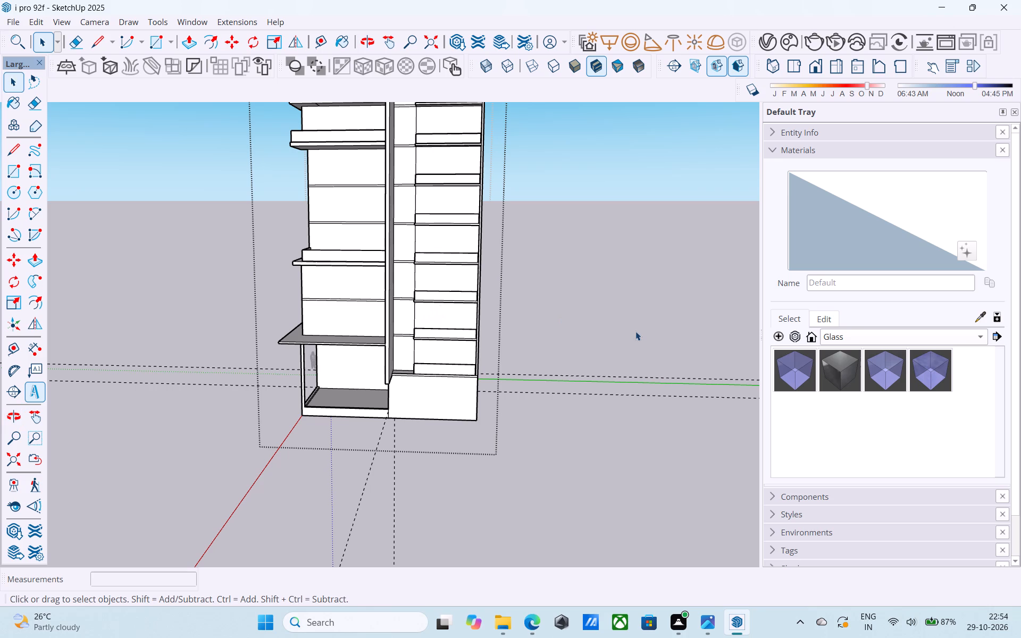
click(838, 334)
click(836, 443)
click(798, 379)
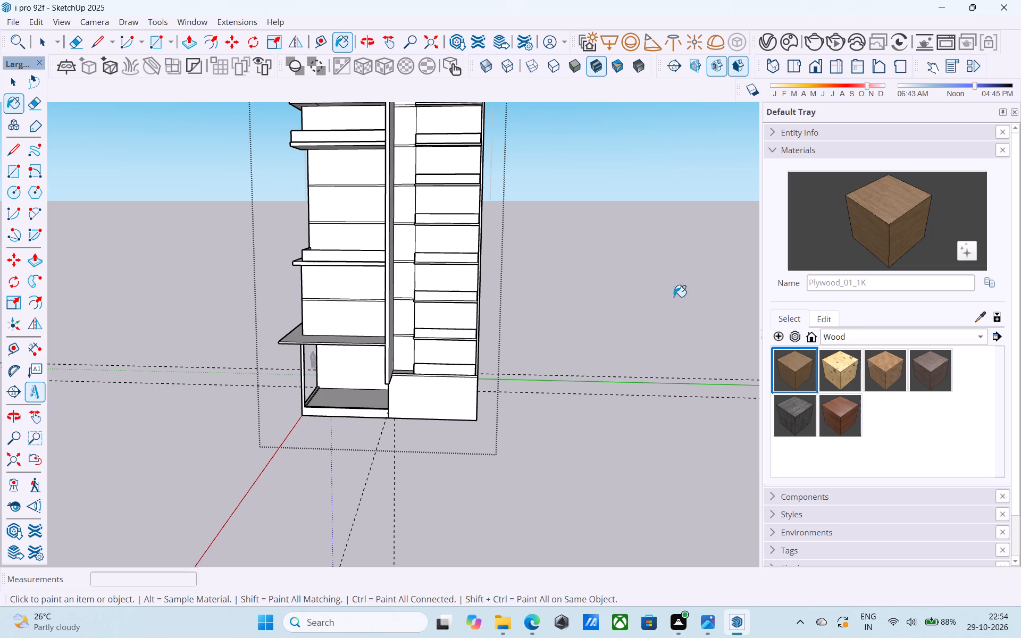
click(833, 420)
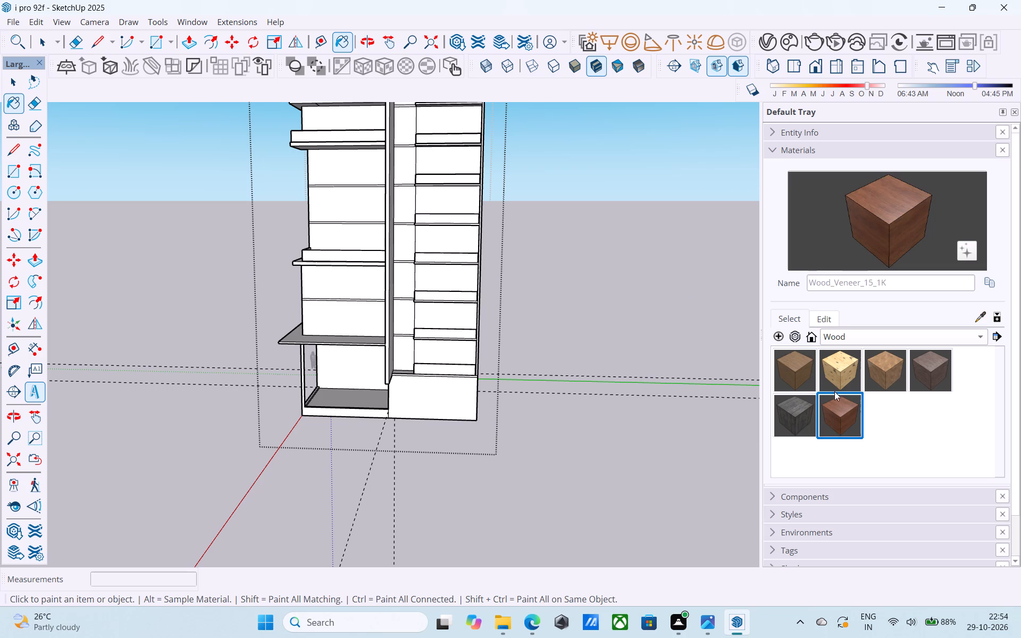
scroll(726, 380, down, 3)
middle_drag(716, 374, 613, 373)
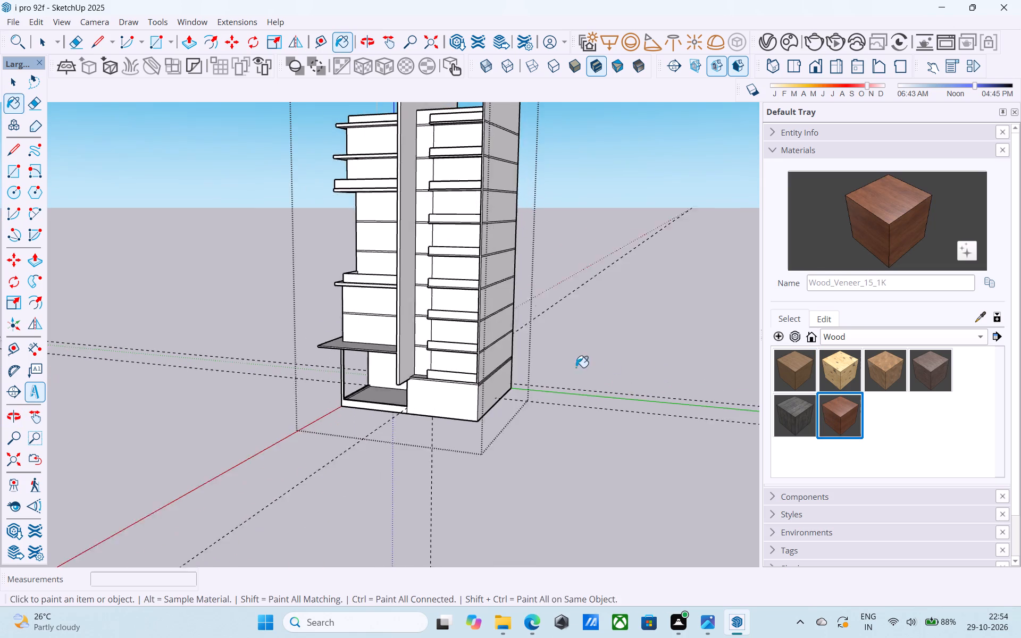
scroll(392, 365, up, 5)
middle_drag(391, 364, 414, 352)
middle_drag(414, 352, 441, 370)
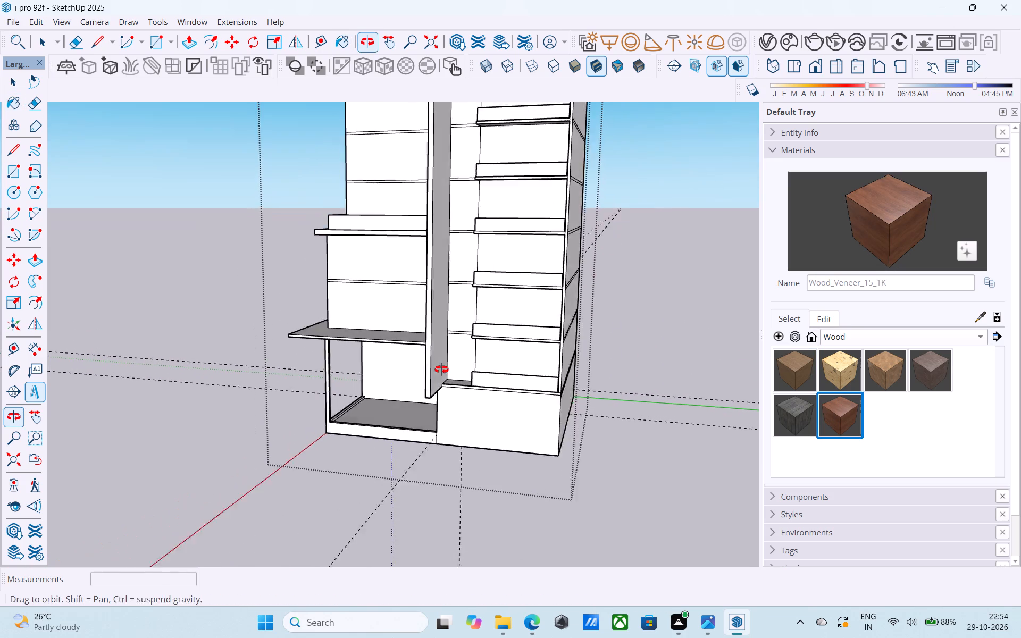
middle_drag(441, 370, 463, 383)
scroll(459, 356, up, 4)
middle_drag(502, 348, 570, 338)
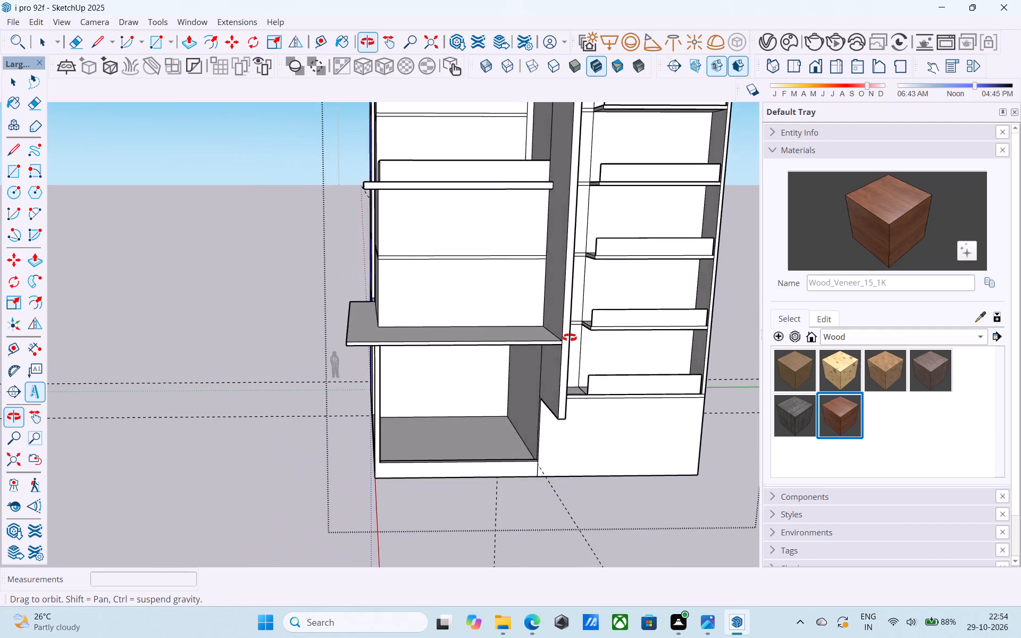
middle_drag(570, 338, 514, 340)
click(516, 341)
click(512, 319)
click(517, 247)
Paint the five remaining wall panels up the narrow strip with Wood_Veneer_15_1K, stopping below the roof parapet.
scroll(514, 243, down, 3)
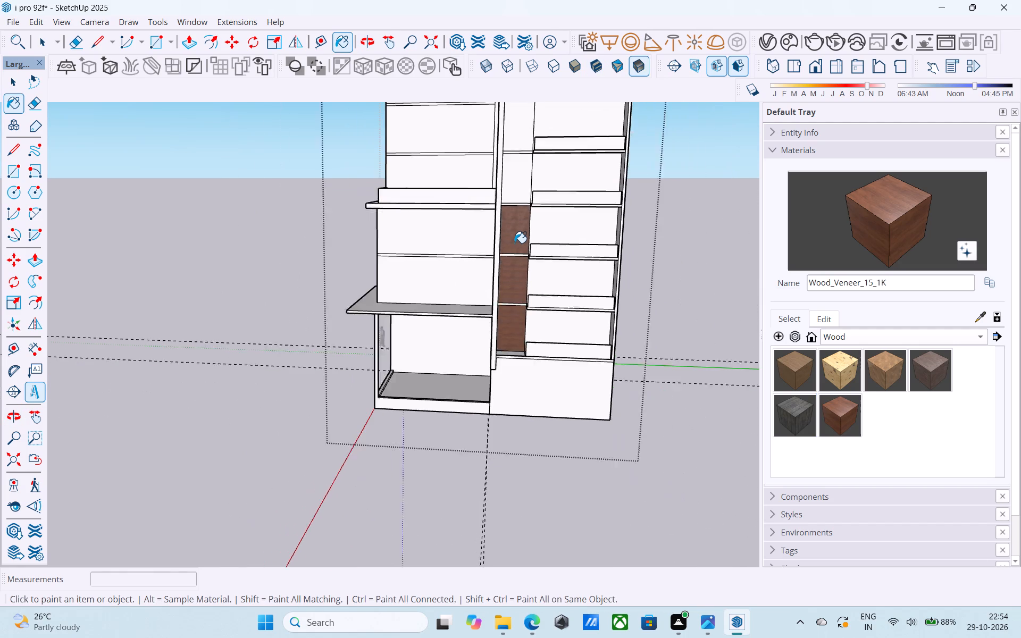
scroll(514, 243, down, 2)
shift+middle_drag(514, 243, 504, 336)
click(501, 289)
click(505, 244)
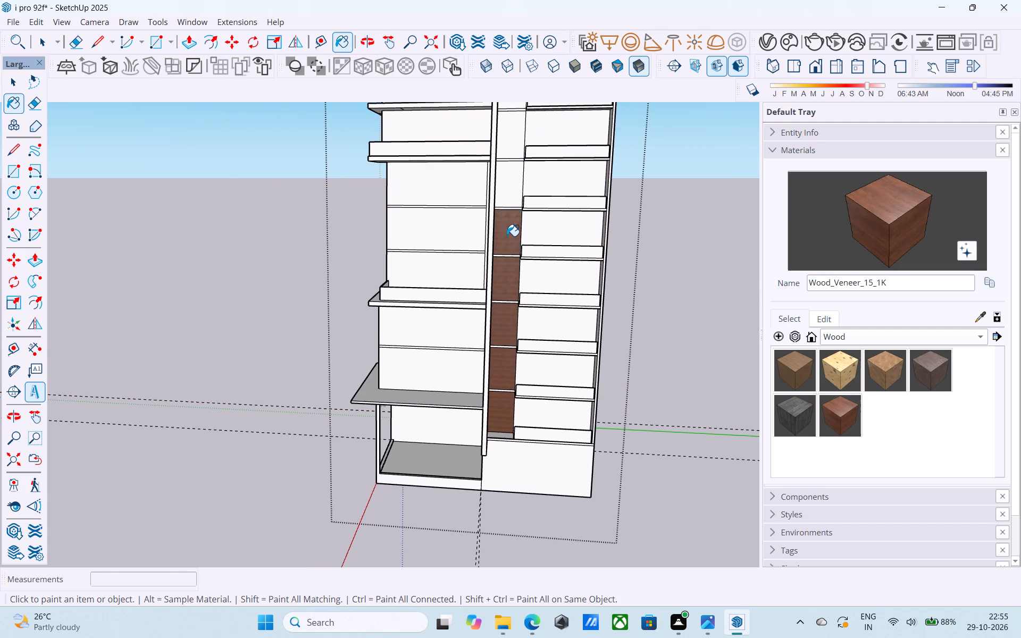
shift+middle_drag(507, 236, 510, 396)
click(513, 348)
click(514, 311)
click(516, 262)
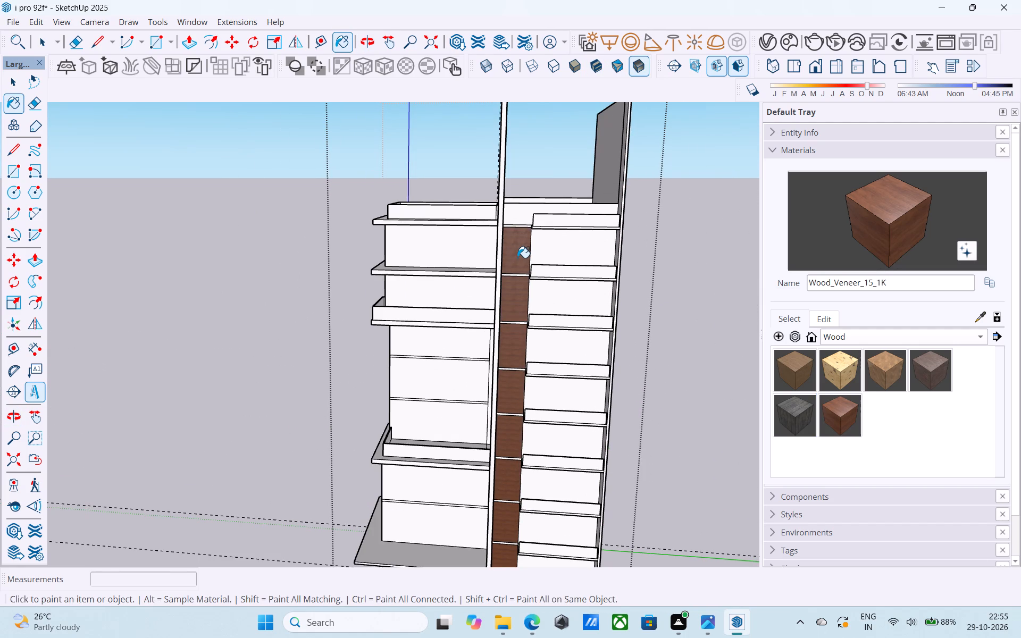
Paint the undersides of the lowest four projecting balcony slabs above the base with Wood_Veneer_15_1K.
scroll(517, 257, down, 6)
shift+middle_drag(530, 392, 474, 436)
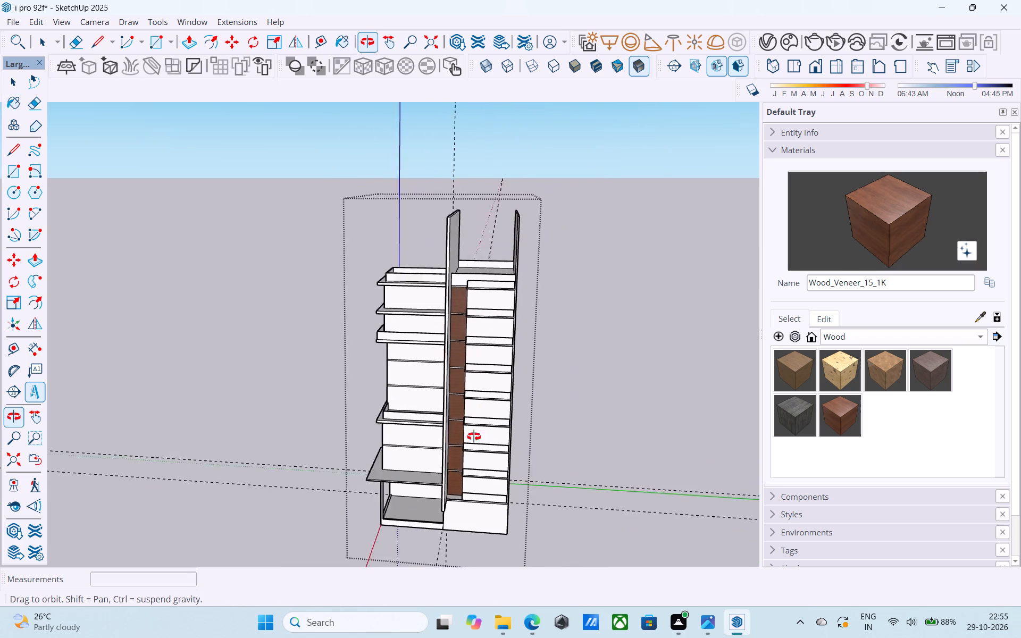
shift+middle_drag(474, 436, 512, 219)
scroll(457, 382, up, 16)
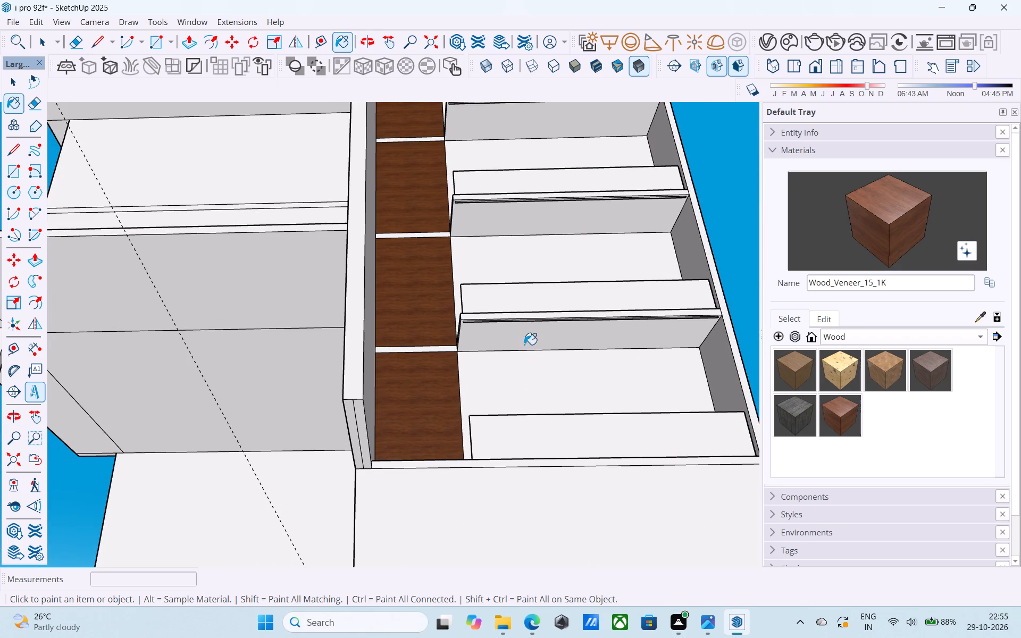
drag(524, 342, 523, 338)
scroll(523, 333, down, 2)
shift+middle_drag(523, 333, 530, 432)
click(532, 335)
middle_drag(533, 313, 537, 431)
click(522, 341)
click(508, 252)
middle_drag(508, 251, 508, 431)
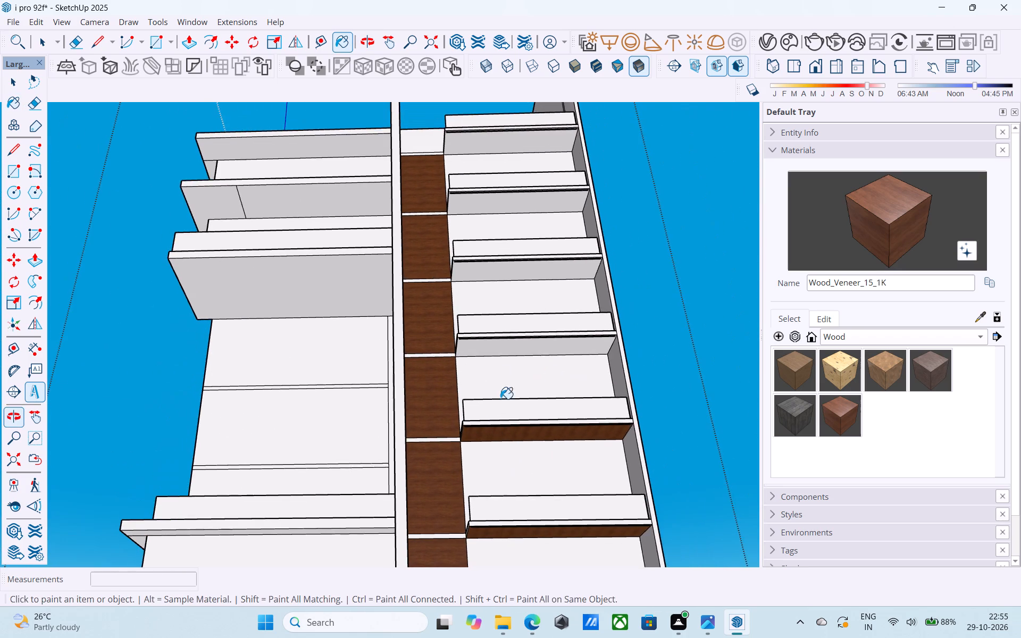
Paint the undersides of the upper four projecting balcony slabs with Wood_Veneer_15_1K.
scroll(490, 360, up, 1)
click(488, 350)
click(478, 255)
scroll(479, 255, up, 11)
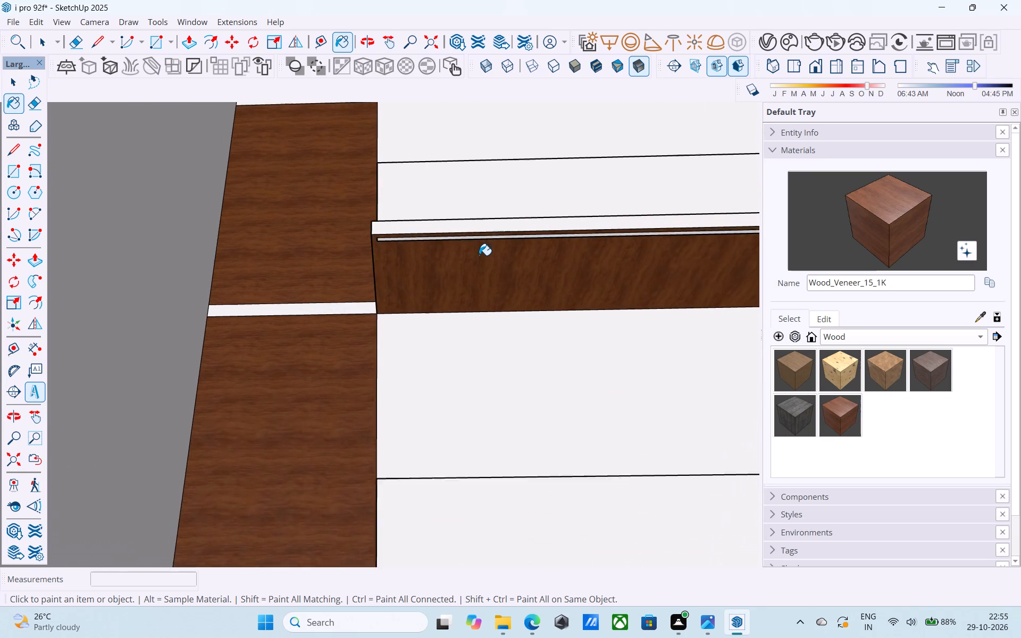
scroll(479, 255, up, 2)
scroll(489, 264, down, 3)
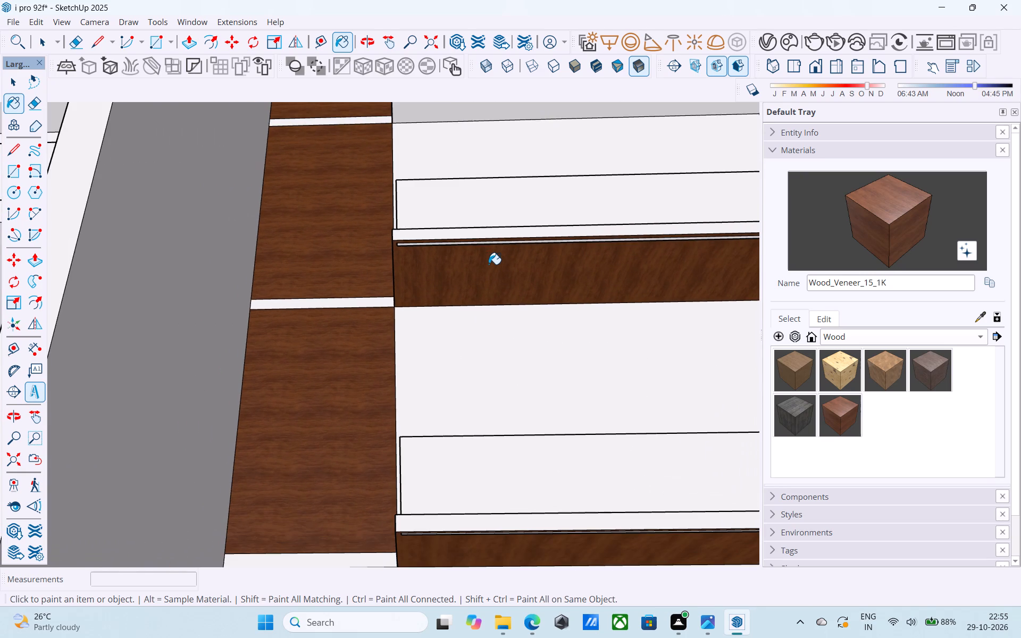
shift+middle_drag(489, 264, 466, 486)
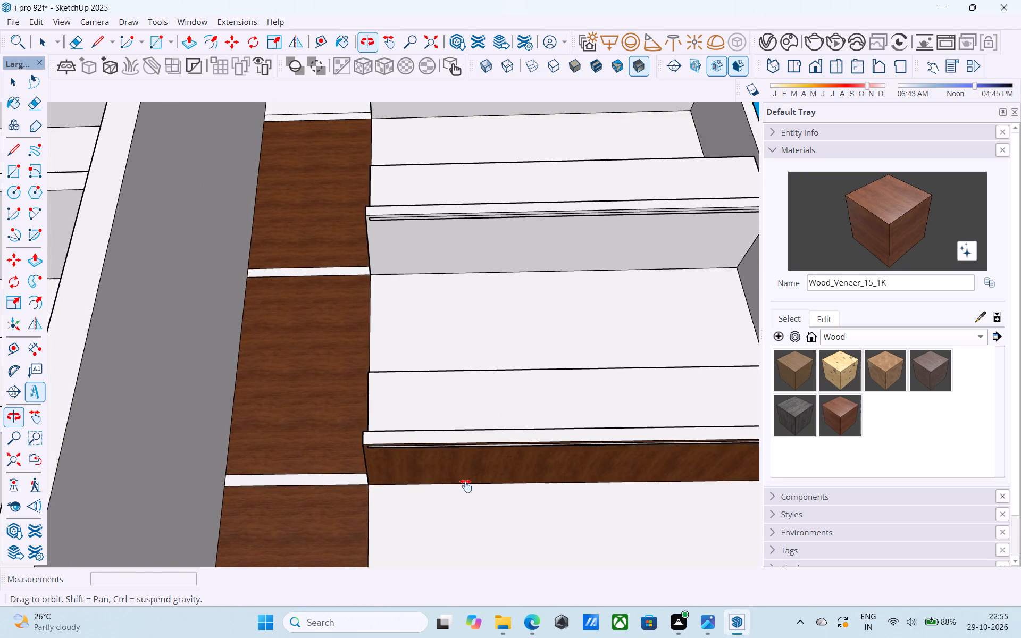
shift+middle_drag(466, 486, 468, 495)
click(457, 276)
shift+middle_drag(439, 184, 404, 423)
click(411, 344)
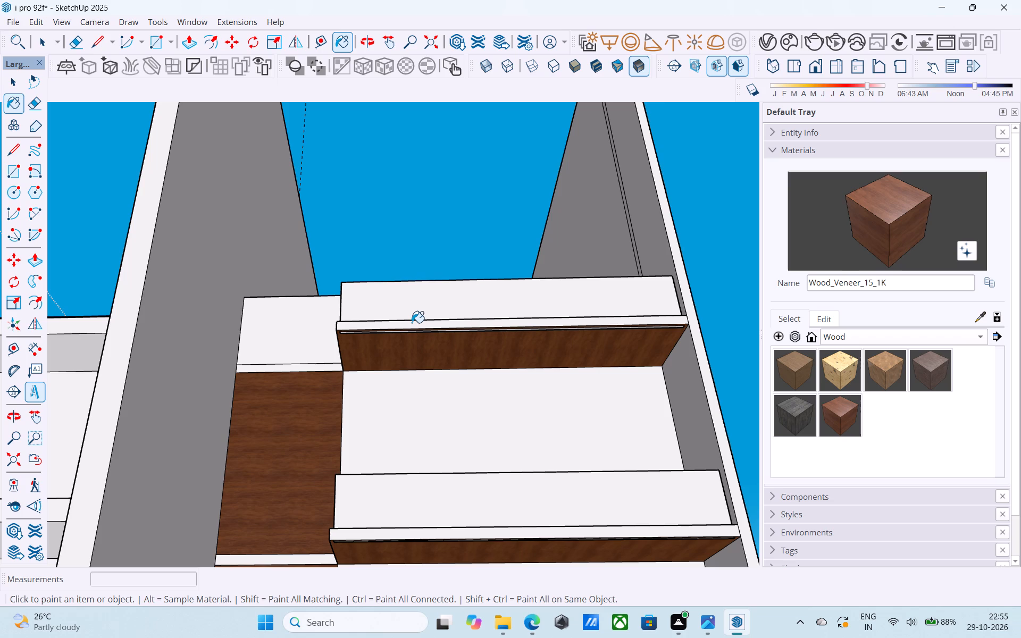
Paint the top four balcony railing panels with the Glass_Basic_01 material.
scroll(412, 323, down, 6)
middle_drag(412, 323, 437, 444)
scroll(430, 397, down, 7)
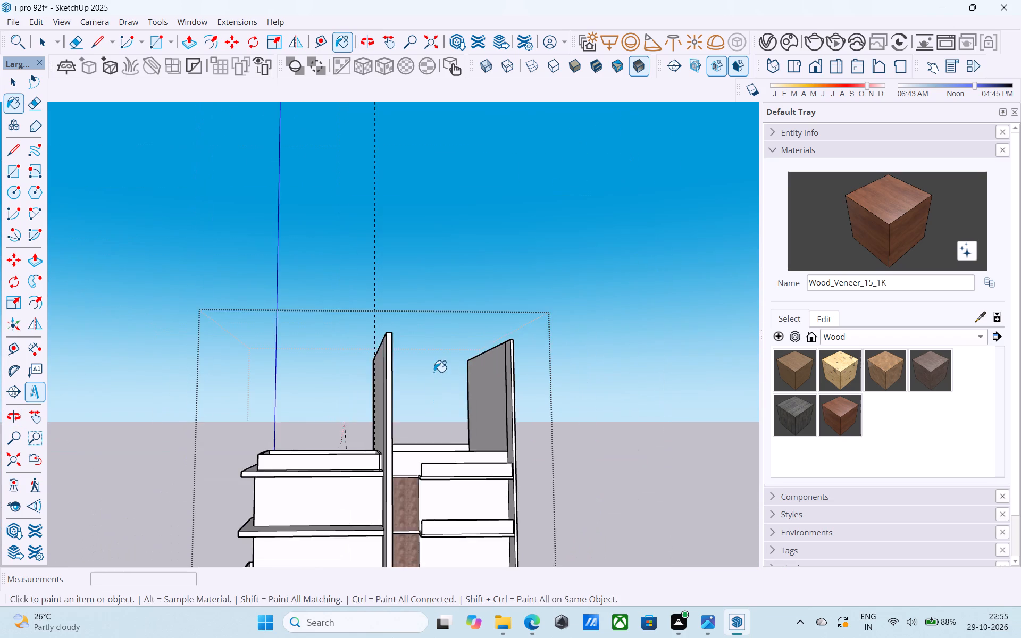
scroll(434, 372, down, 5)
middle_drag(415, 478, 469, 482)
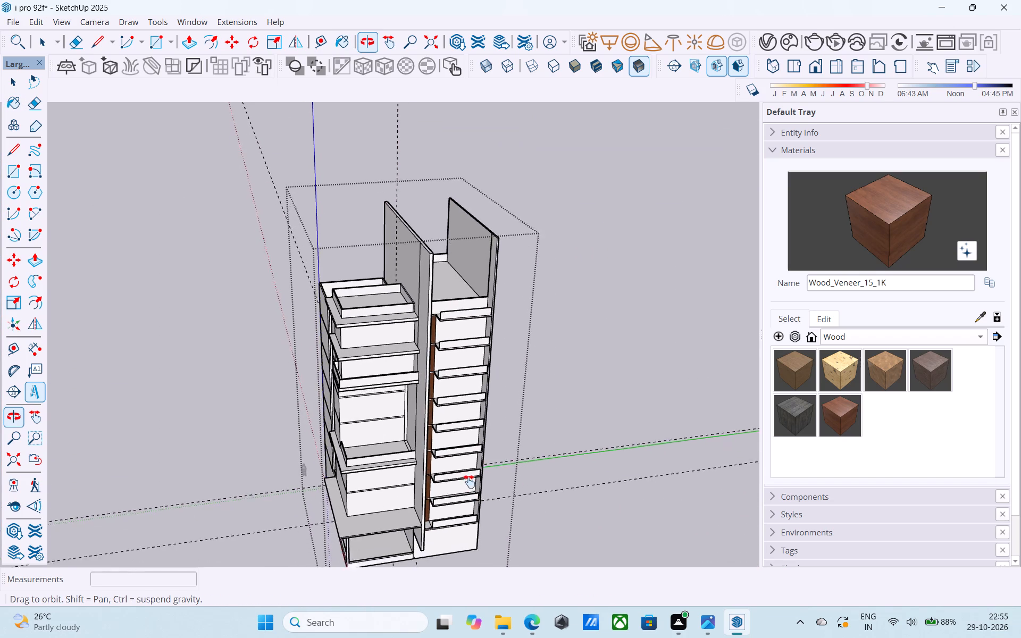
middle_drag(469, 482, 469, 410)
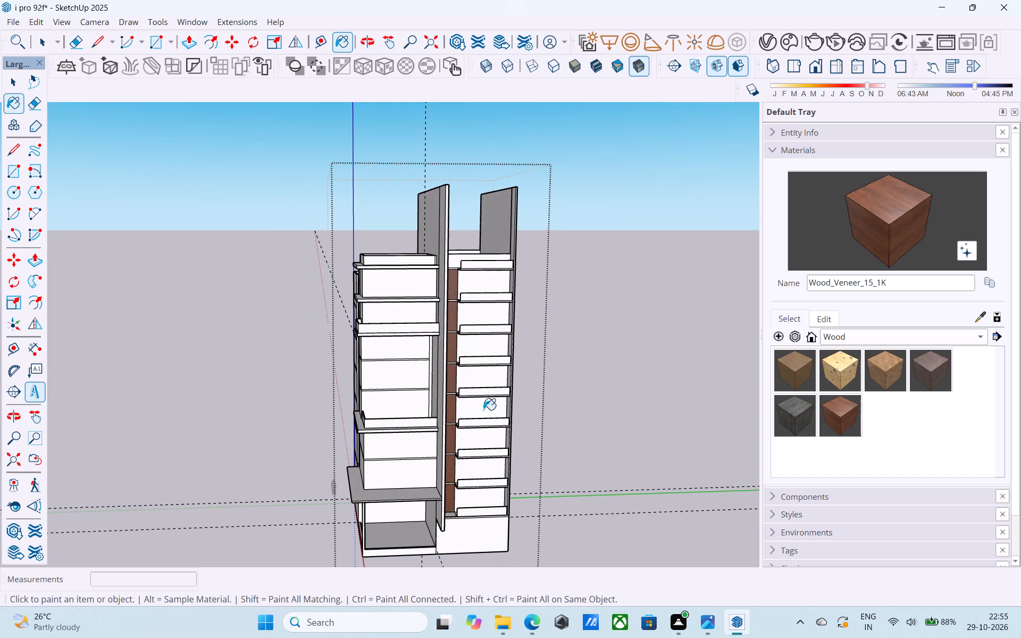
click(834, 340)
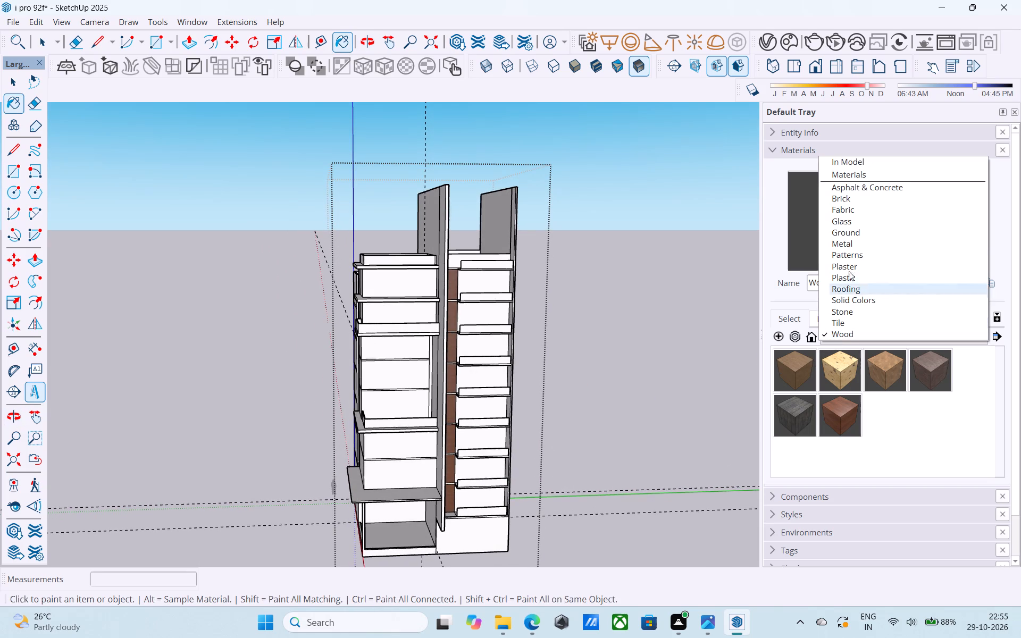
click(851, 221)
click(802, 366)
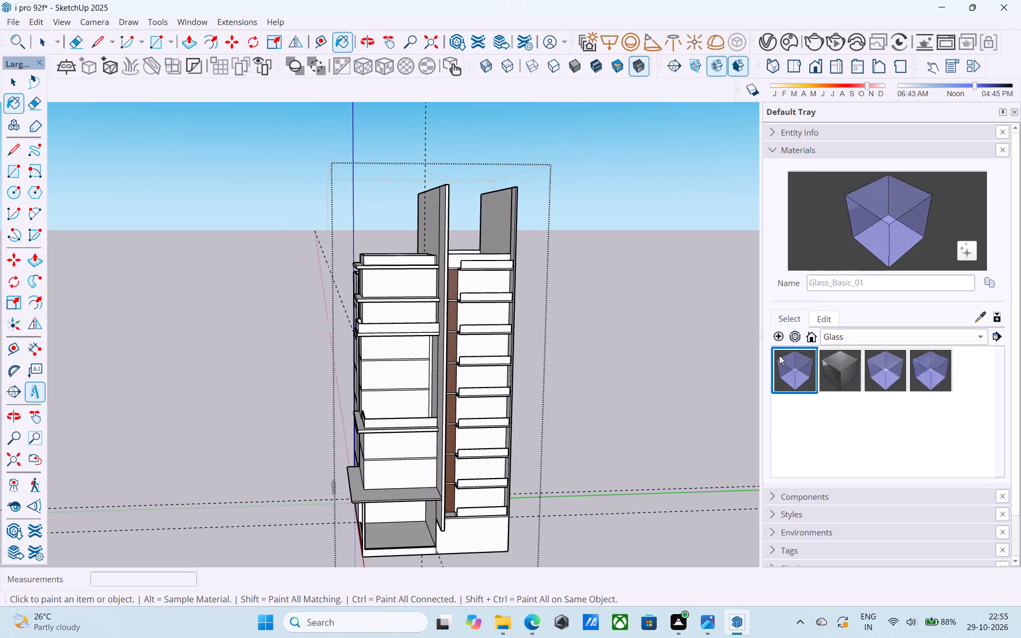
scroll(566, 331, up, 9)
click(464, 250)
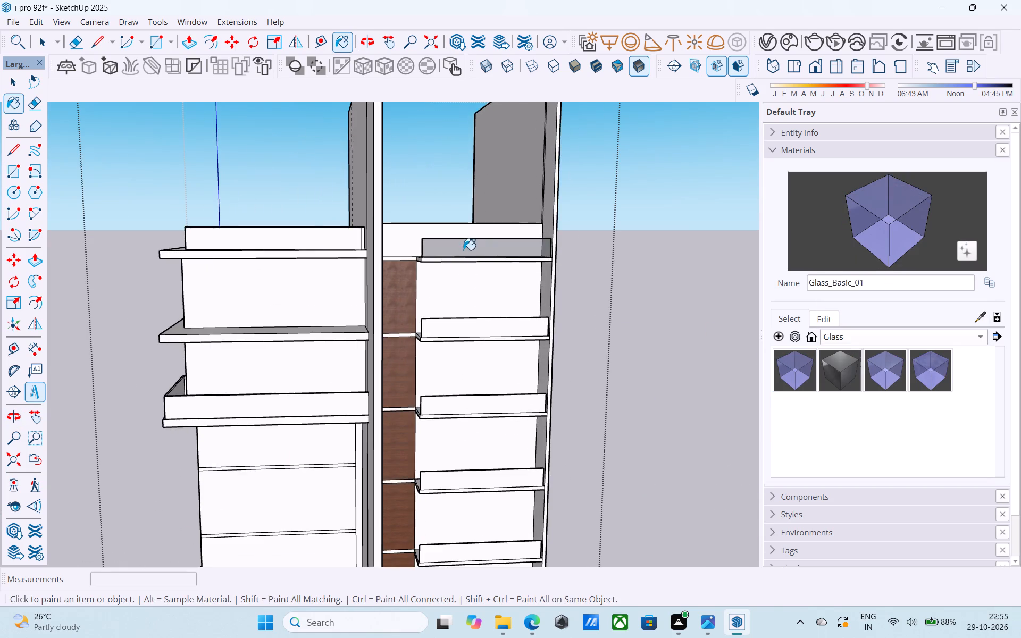
scroll(469, 339, up, 8)
click(462, 321)
scroll(461, 280, down, 6)
scroll(480, 390, up, 4)
click(472, 379)
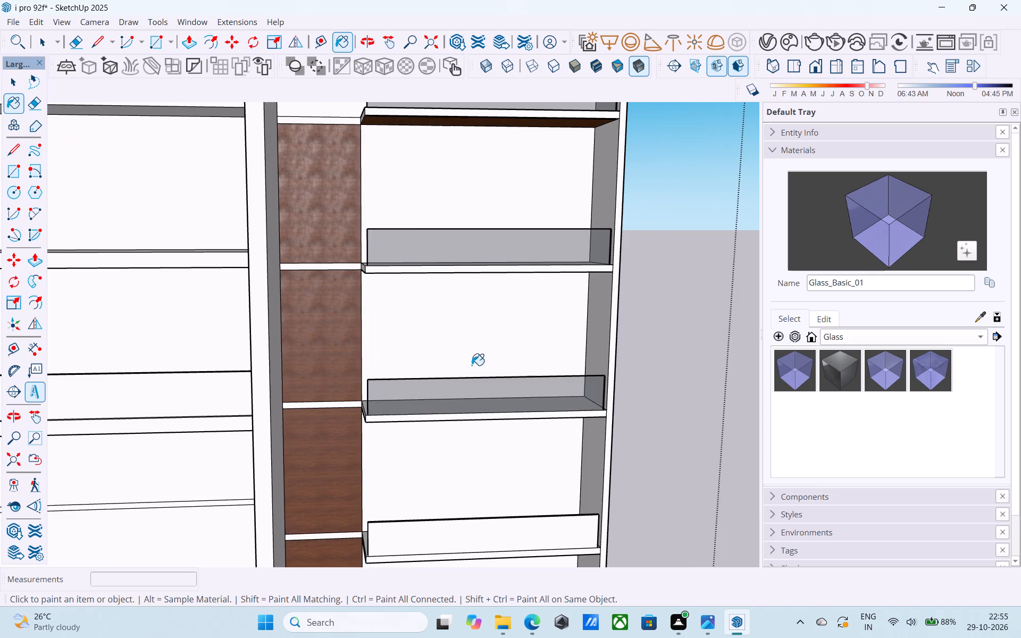
scroll(479, 343, down, 9)
scroll(491, 399, up, 8)
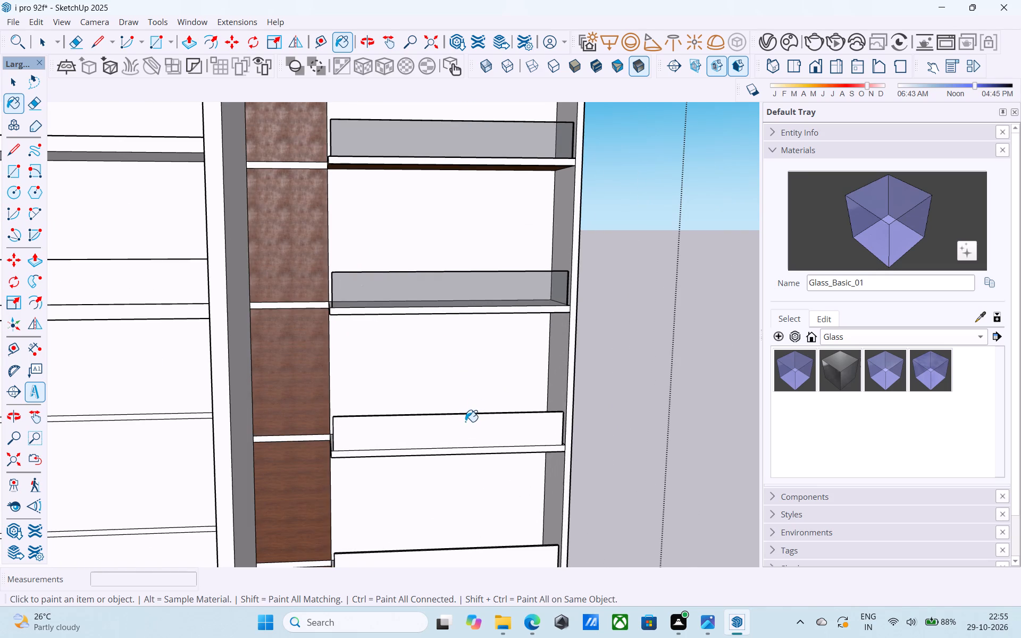
click(465, 422)
Paint the five remaining balcony railing panels down to the lowest slab with Glass_Basic_01.
scroll(470, 374, down, 12)
scroll(461, 451, up, 4)
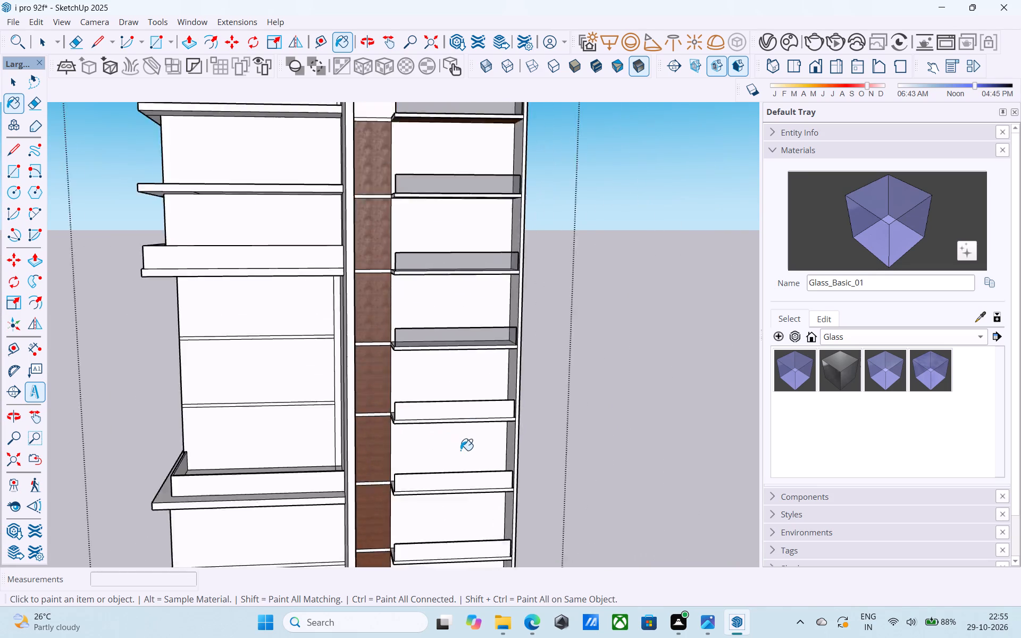
scroll(461, 450, up, 6)
click(430, 399)
scroll(416, 273, down, 10)
scroll(419, 363, up, 5)
click(416, 366)
scroll(406, 287, down, 6)
scroll(403, 406, up, 6)
click(404, 364)
click(399, 447)
scroll(369, 312, down, 6)
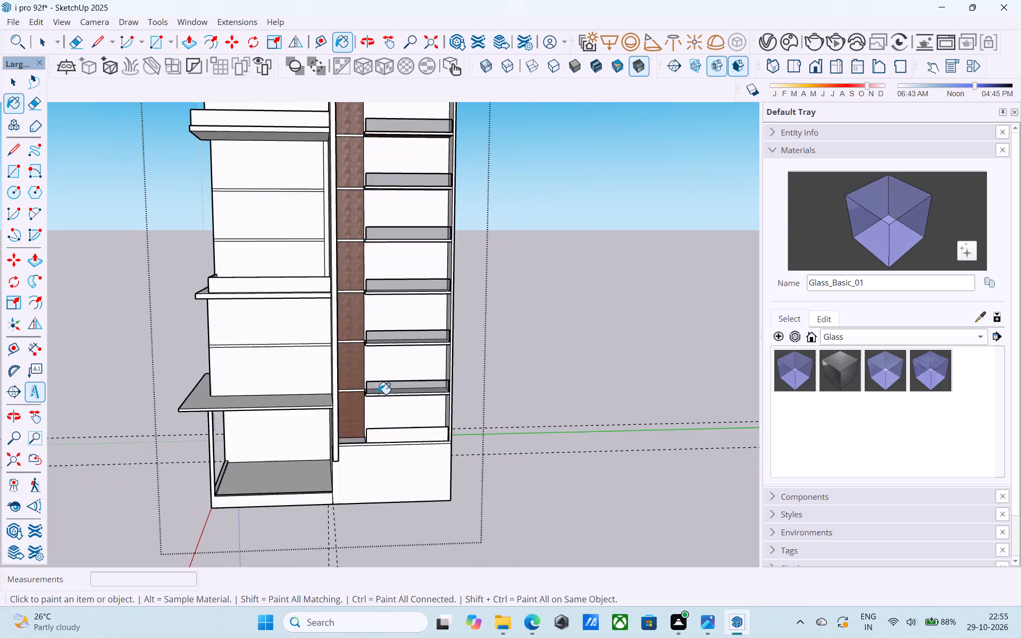
scroll(390, 451, up, 6)
click(401, 422)
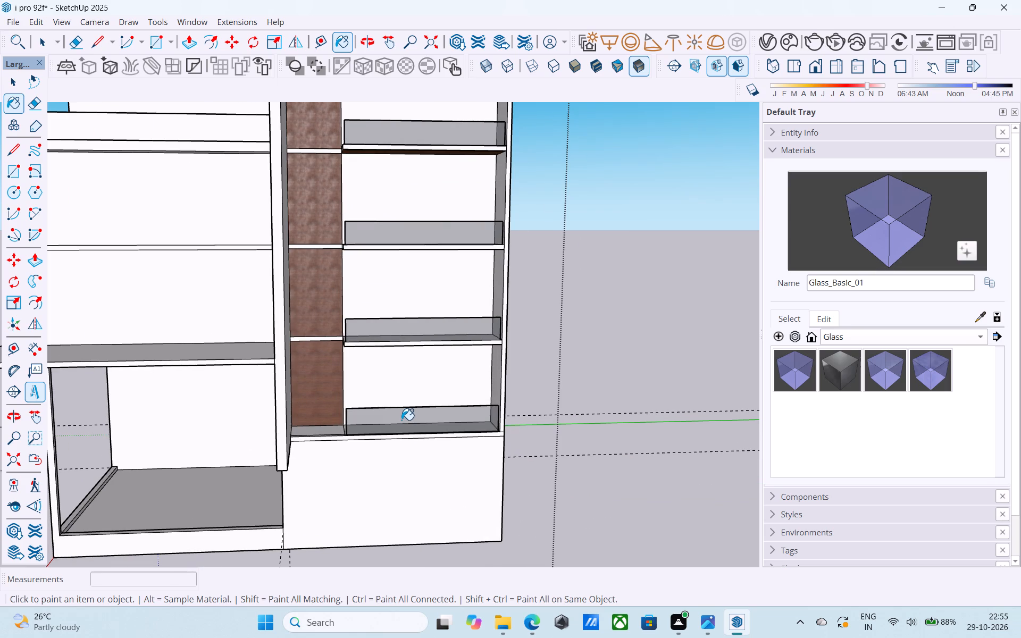
key(space)
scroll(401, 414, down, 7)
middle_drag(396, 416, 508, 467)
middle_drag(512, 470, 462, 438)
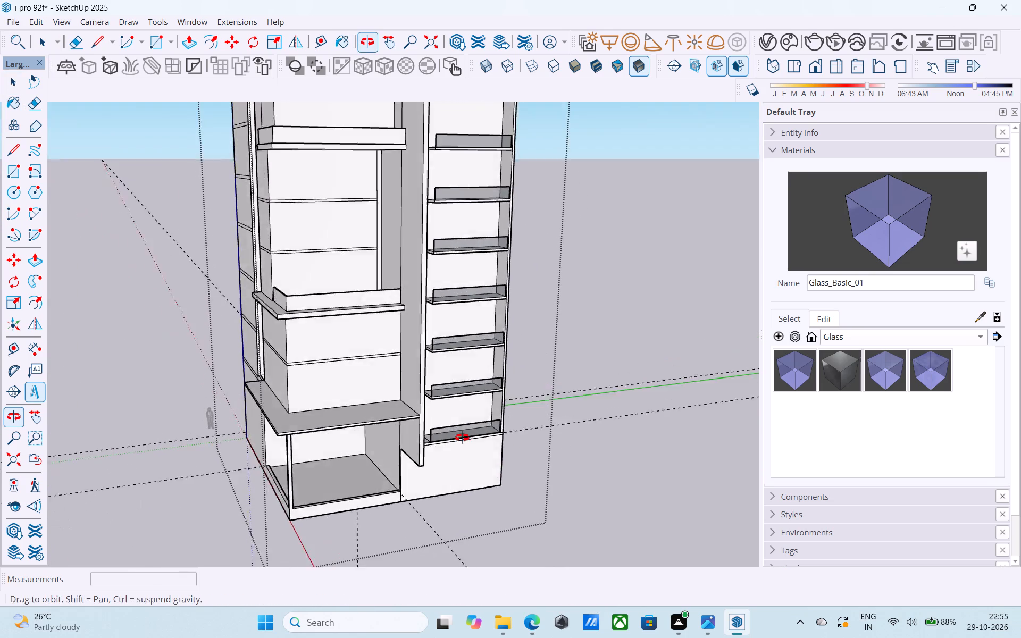
Erase the leftover edges on the side wall face beside the parapet of the upper corner balcony.
middle_drag(462, 438, 449, 428)
scroll(449, 428, up, 1)
scroll(516, 444, down, 5)
middle_drag(515, 444, 490, 430)
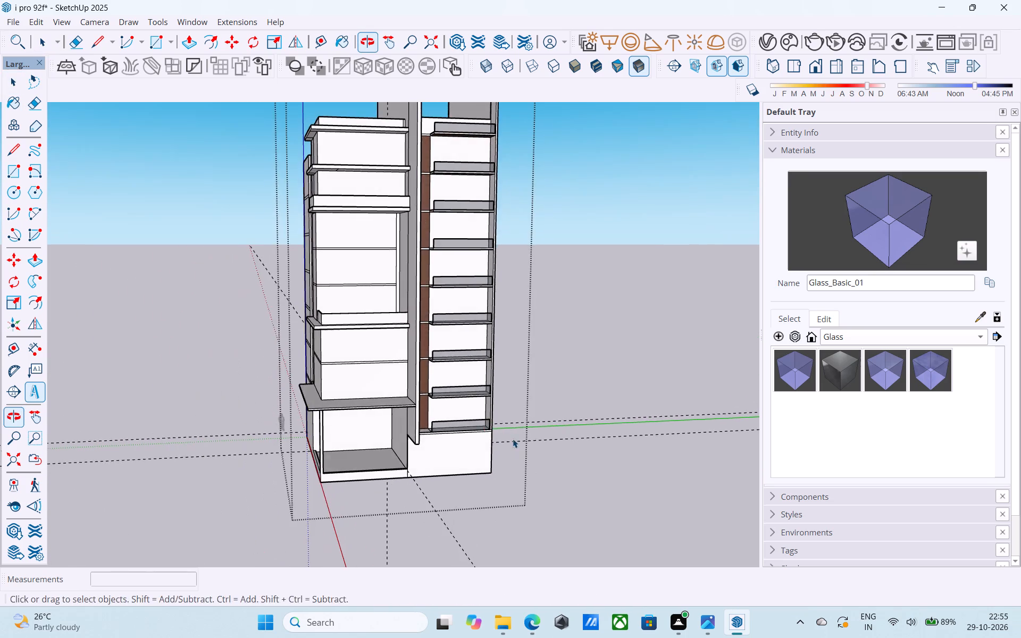
scroll(512, 439, down, 1)
middle_drag(512, 439, 578, 484)
middle_drag(489, 430, 557, 465)
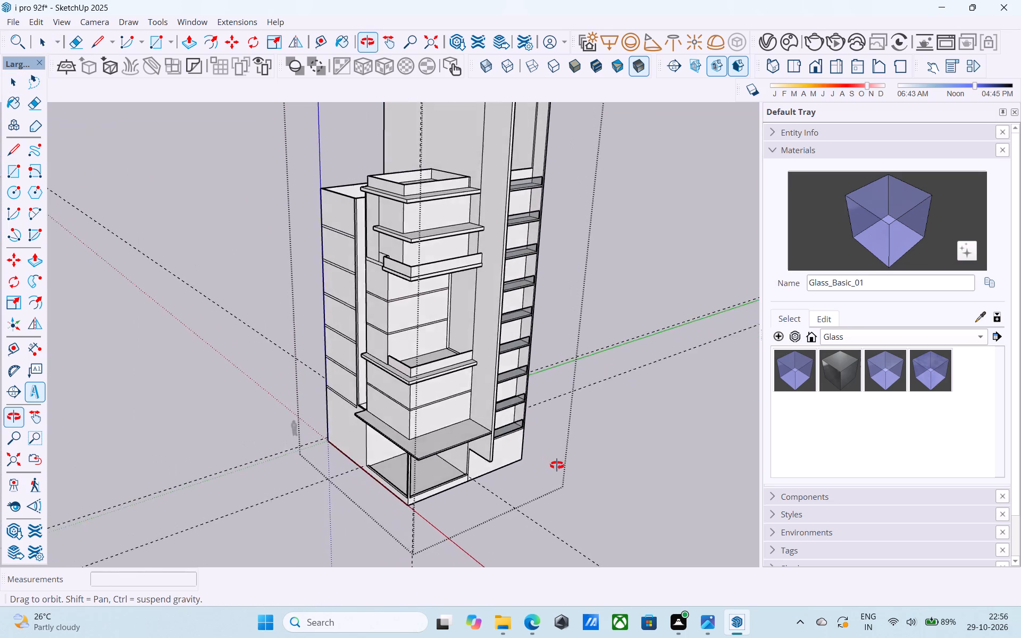
middle_drag(557, 465, 563, 469)
middle_drag(509, 419, 490, 391)
scroll(410, 276, up, 6)
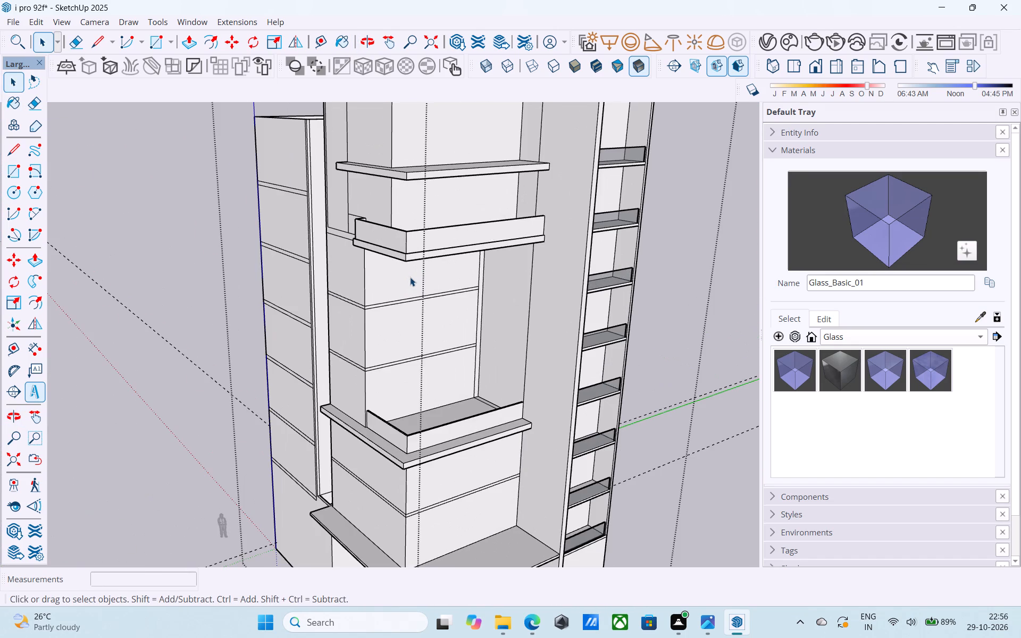
middle_drag(410, 278, 499, 276)
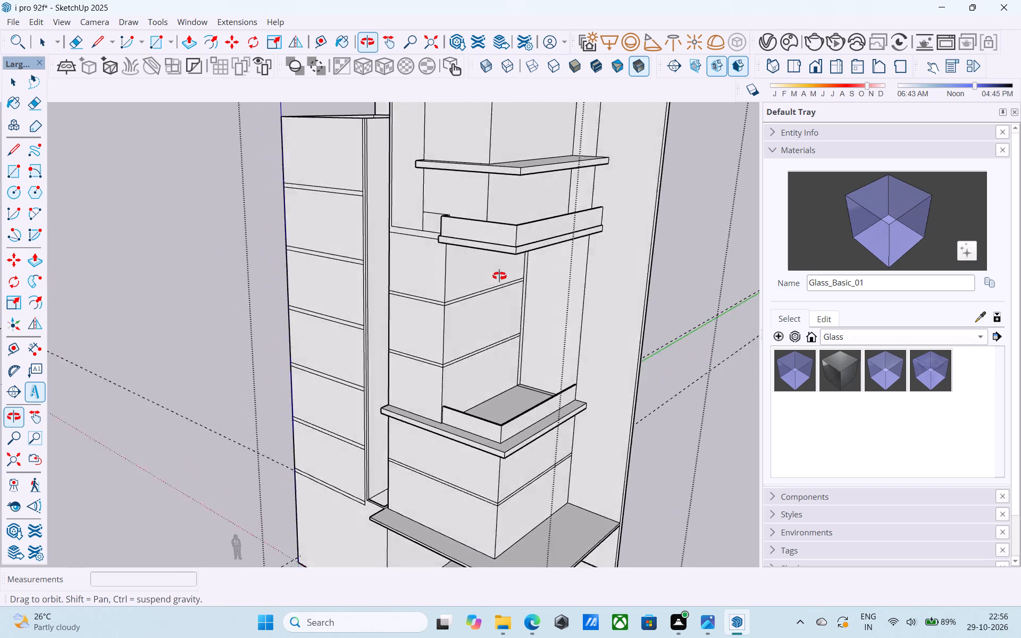
middle_drag(499, 276, 649, 278)
middle_drag(650, 278, 605, 313)
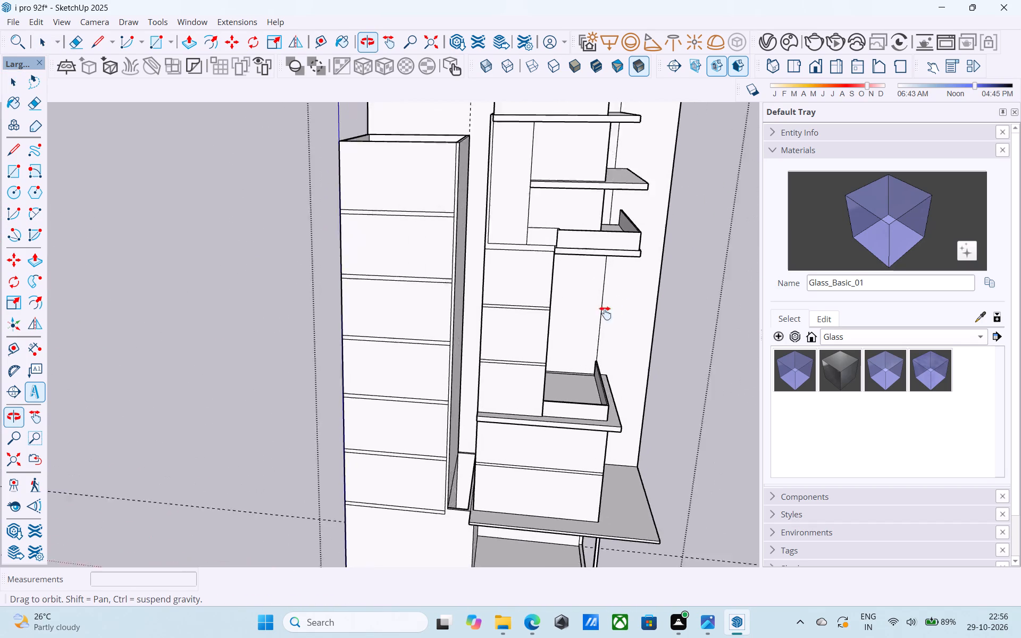
middle_drag(605, 313, 798, 337)
scroll(668, 267, up, 7)
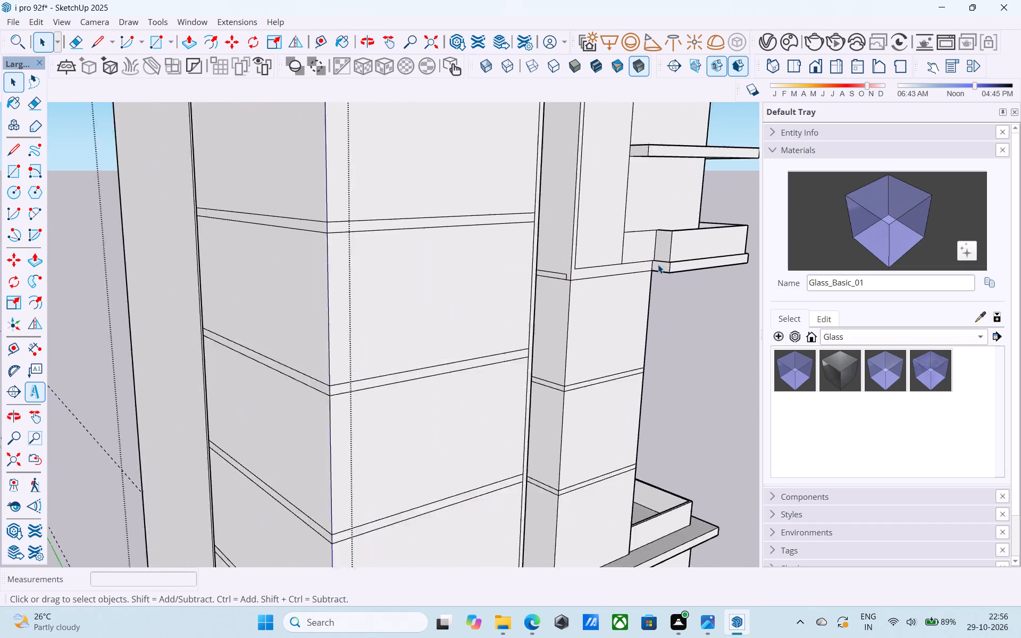
scroll(658, 264, up, 4)
shift+middle_drag(656, 265, 625, 283)
scroll(625, 283, up, 1)
middle_drag(625, 283, 615, 284)
key(e)
drag(570, 261, 564, 263)
drag(572, 225, 572, 230)
drag(580, 233, 567, 261)
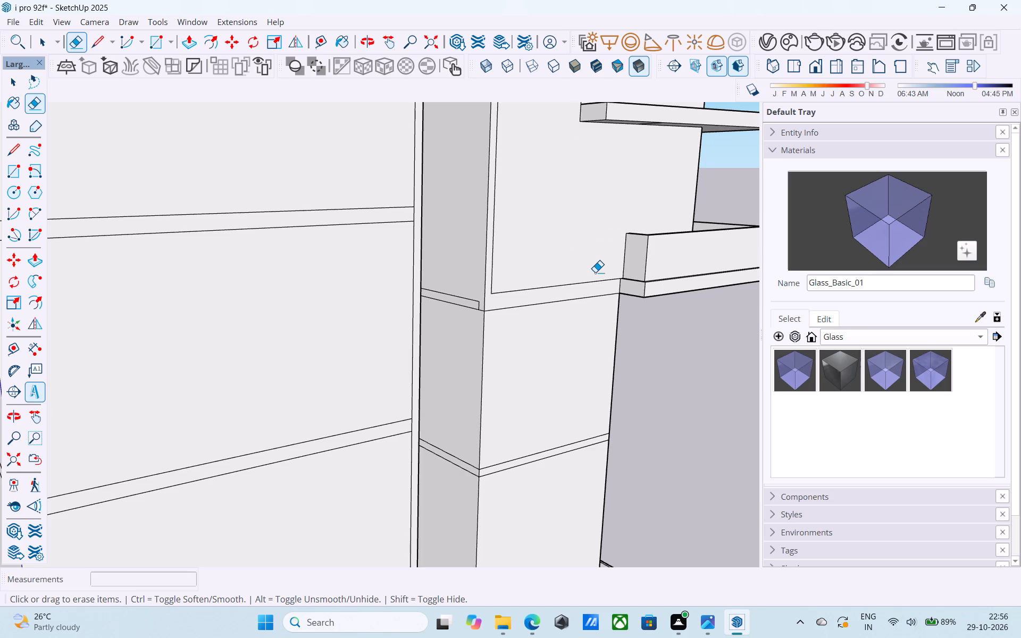
Push/Pull the end face of the upper corner balcony's slab 11' 10 1/2" along the side wall to the wall's corner.
scroll(605, 271, down, 4)
middle_drag(600, 274, 563, 283)
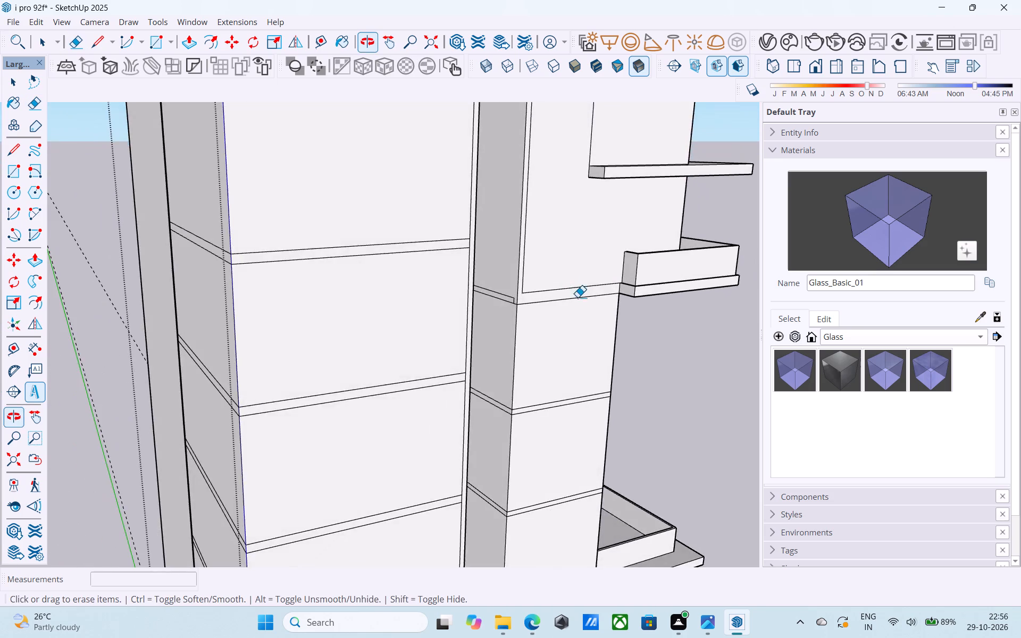
scroll(596, 304, up, 5)
key(space)
click(637, 280)
key(p)
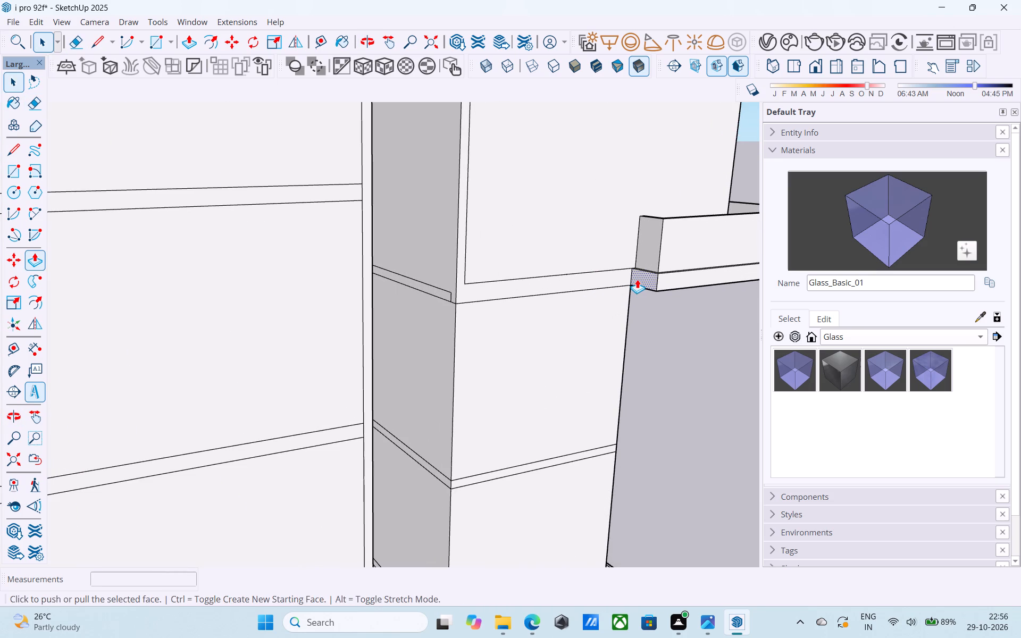
click(637, 279)
click(443, 224)
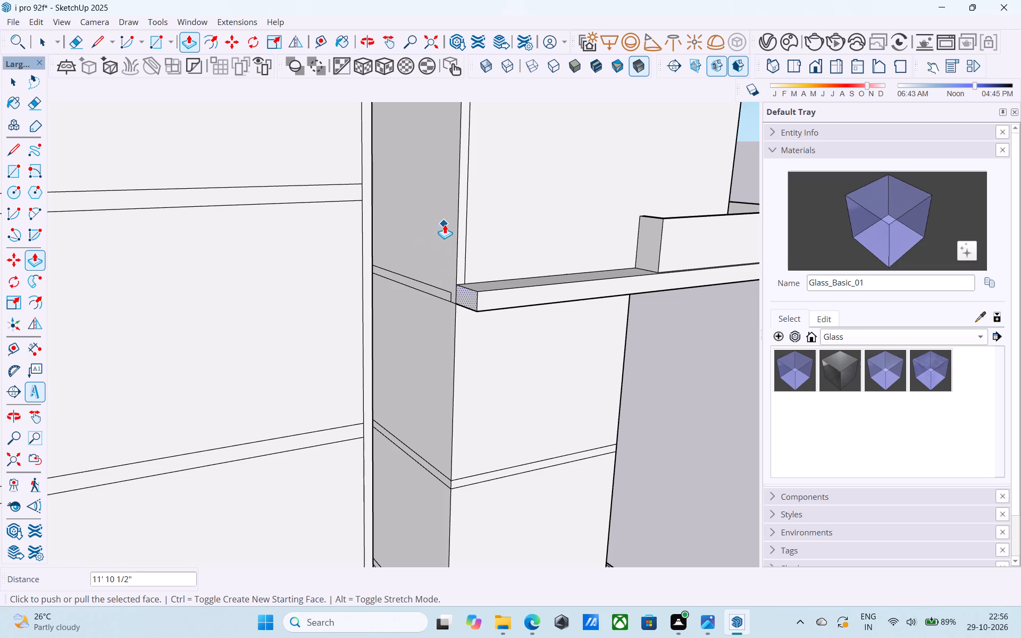
Extend the end face of the projecting slab one level above the parapet balcony to the side wall's corner.
scroll(445, 231, down, 15)
middle_drag(490, 305, 456, 316)
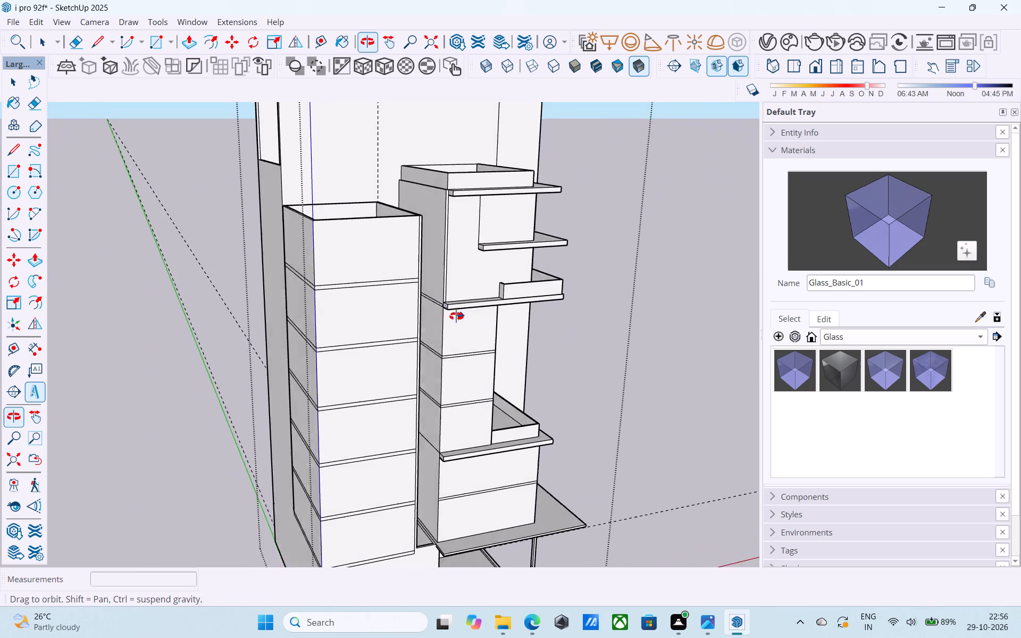
middle_drag(456, 316, 454, 317)
scroll(471, 255, up, 16)
key(space)
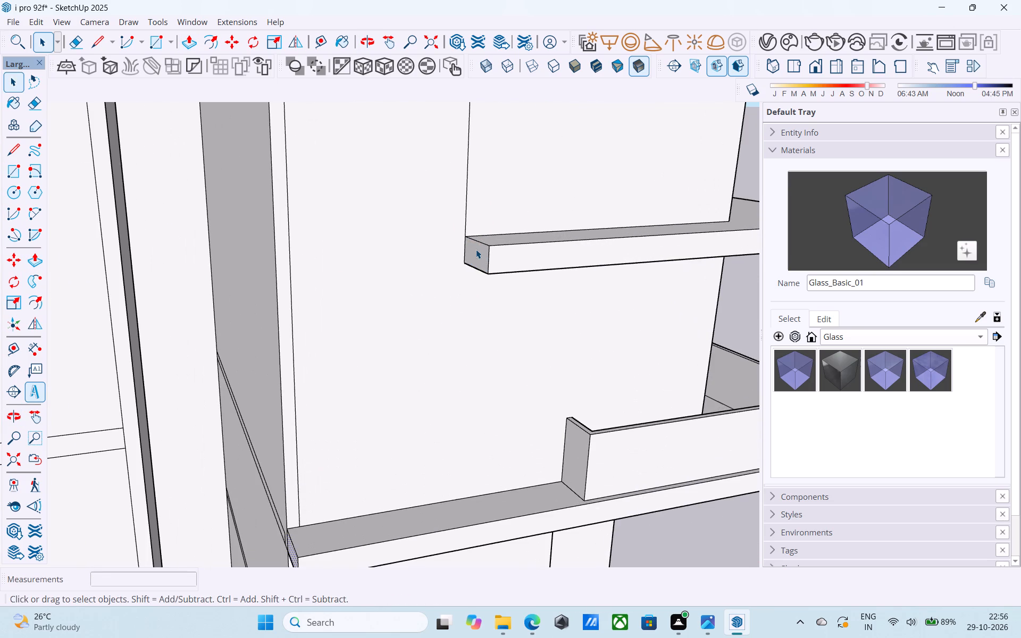
click(476, 249)
key(p)
click(476, 249)
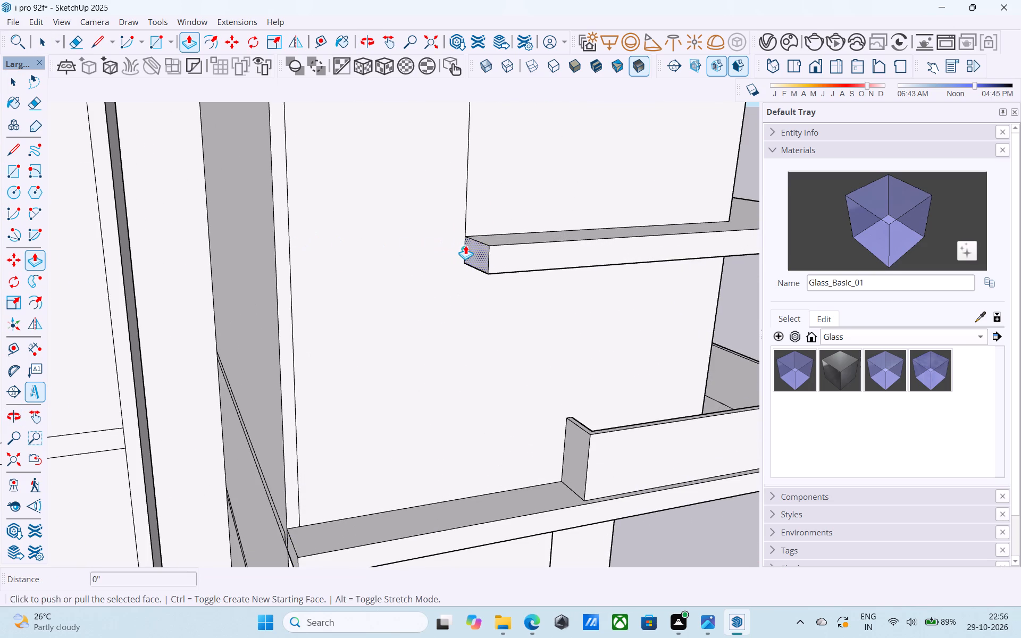
click(465, 245)
click(256, 240)
drag(293, 250, 281, 251)
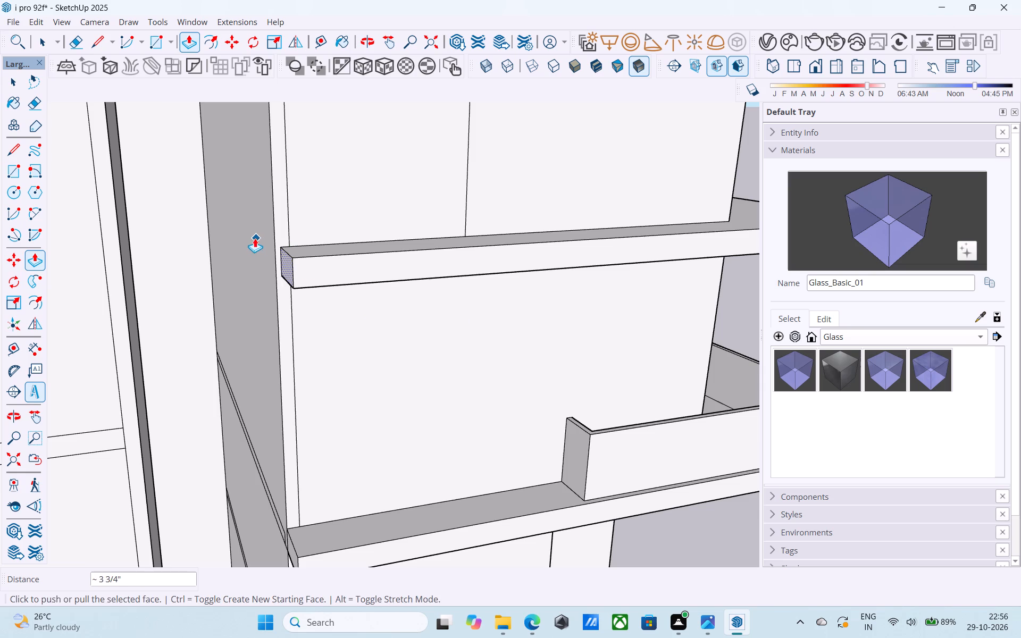
click(255, 238)
click(229, 245)
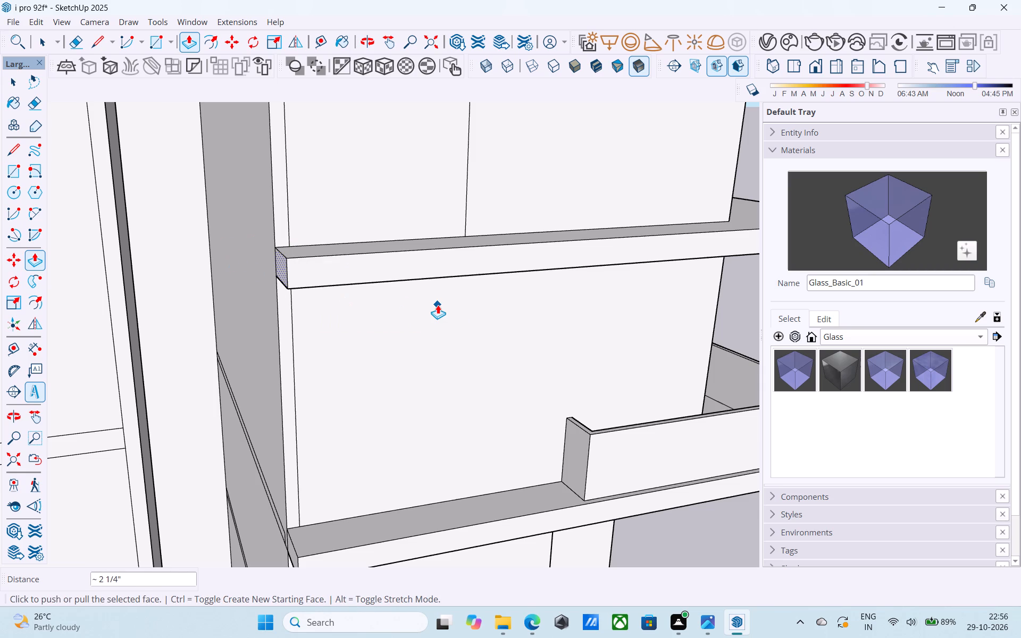
Extend the end face of the topmost projecting slab flush with the side wall's corner using Push/Pull.
scroll(439, 304, down, 13)
middle_drag(443, 301, 392, 299)
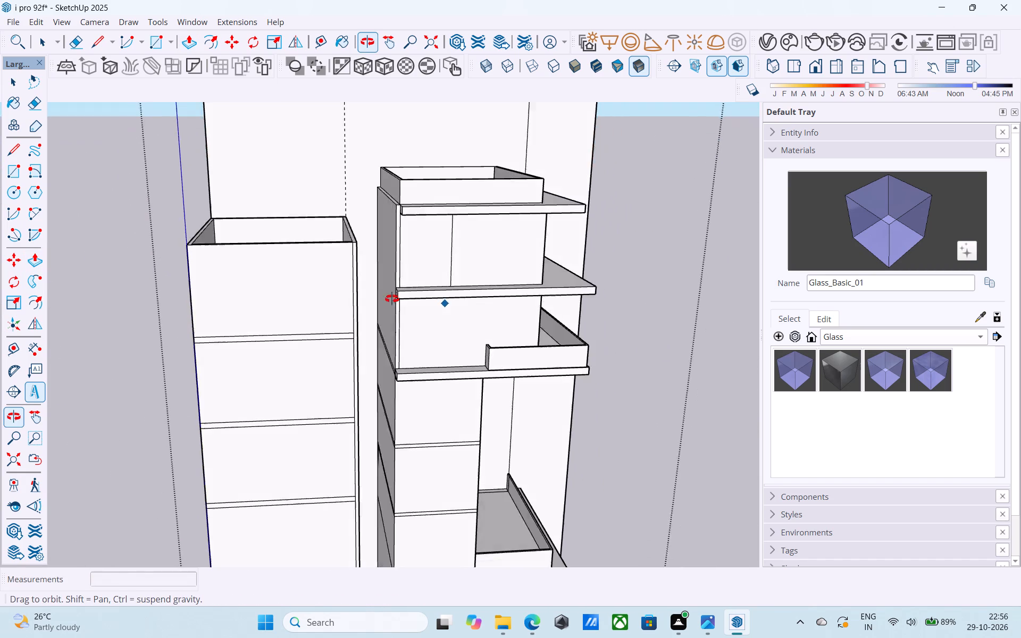
middle_drag(392, 299, 406, 298)
scroll(391, 233, up, 18)
key(space)
click(412, 178)
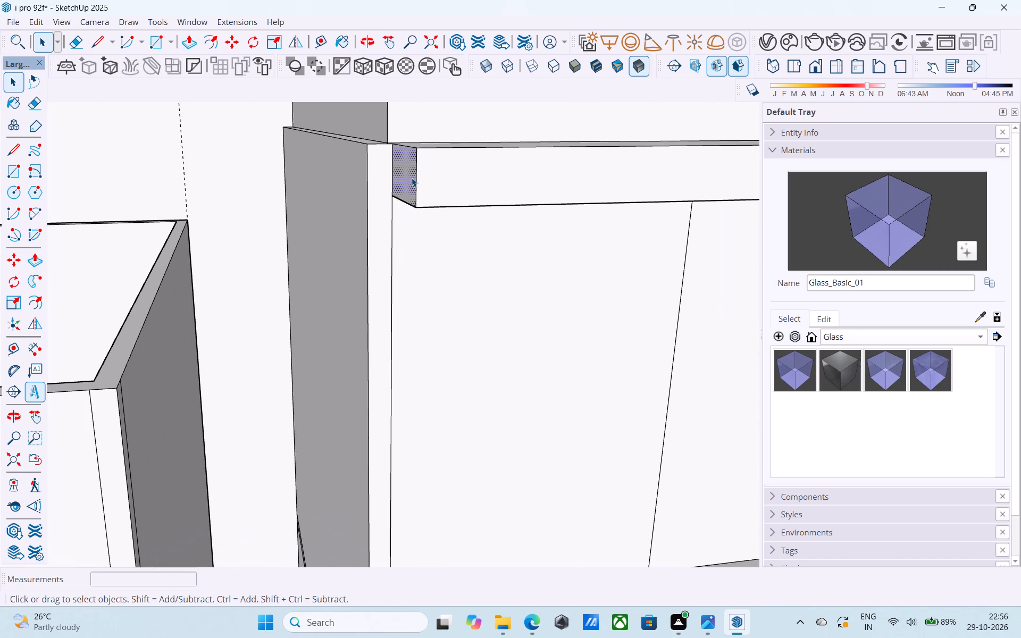
key(p)
click(412, 178)
click(363, 175)
key(space)
scroll(354, 178, down, 5)
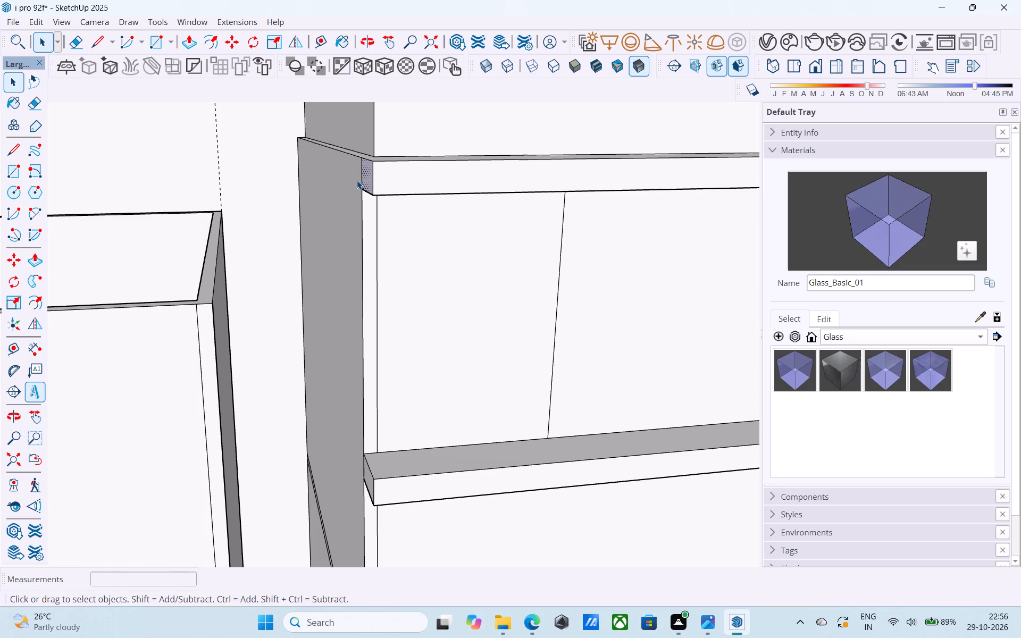
Copy the vertical corner edge of the side wall panel above the lowest slab 6" inward, below the floor band.
scroll(357, 171, down, 6)
middle_drag(353, 192, 274, 170)
scroll(303, 175, down, 2)
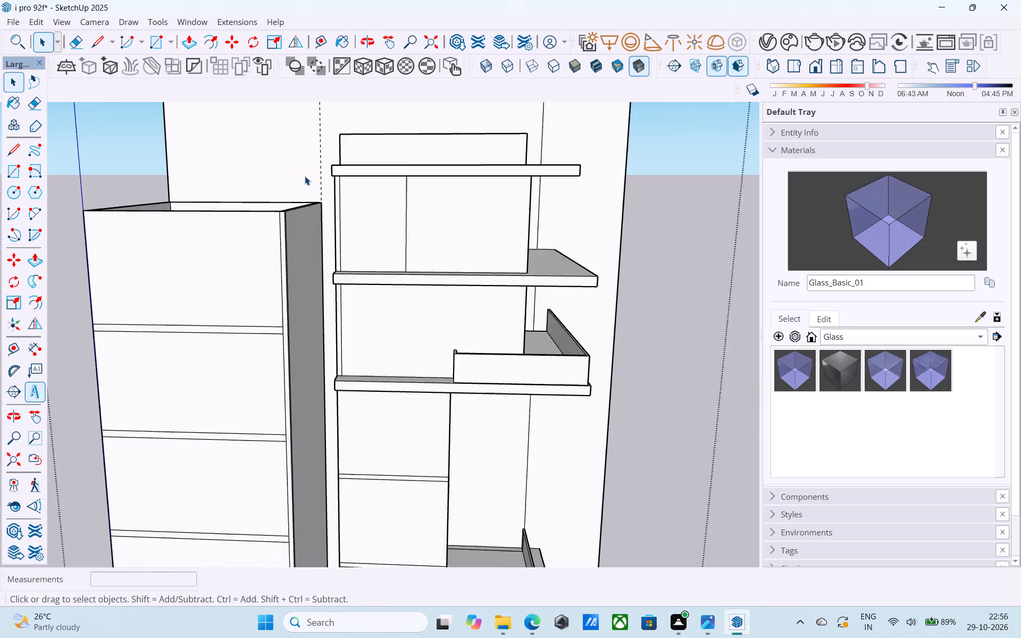
scroll(305, 176, down, 3)
middle_drag(363, 187, 129, 211)
scroll(194, 195, down, 4)
middle_drag(247, 202, 253, 170)
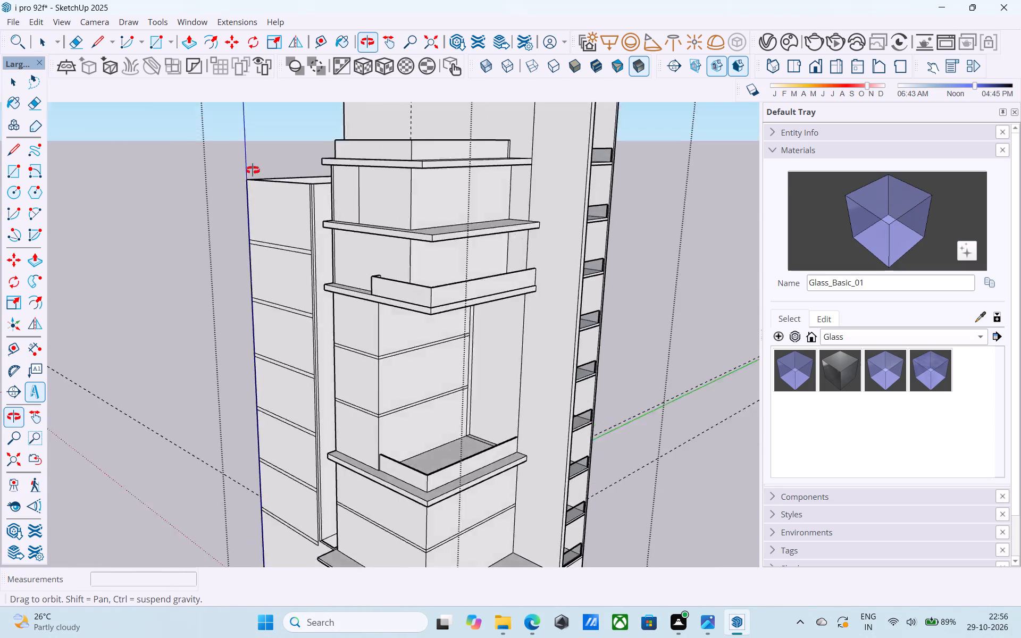
middle_drag(253, 170, 243, 143)
scroll(242, 148, down, 10)
middle_drag(267, 288, 271, 300)
scroll(278, 306, up, 16)
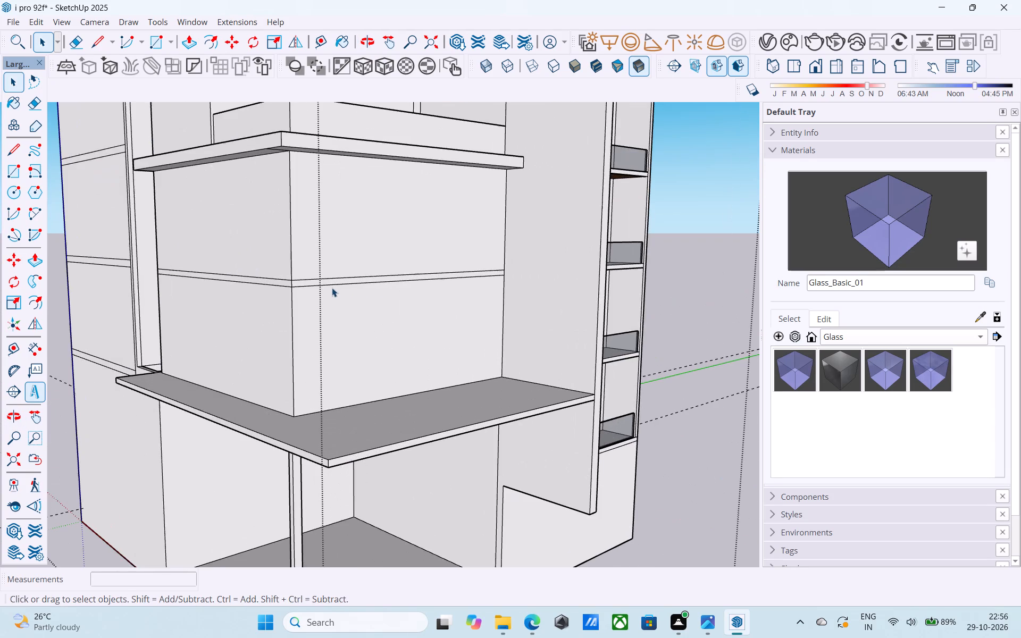
scroll(303, 290, up, 1)
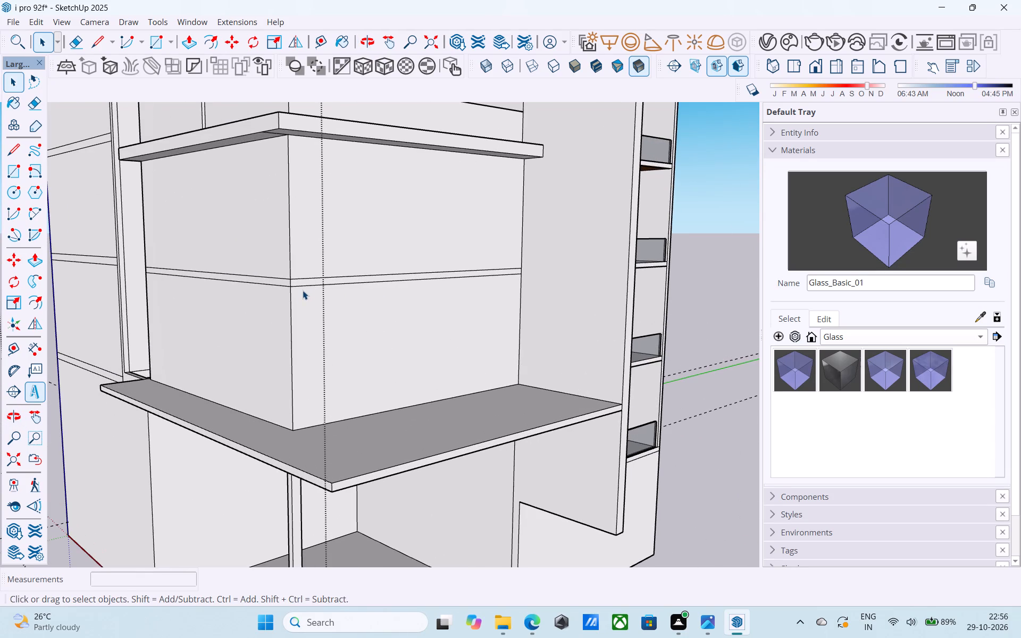
middle_drag(246, 298, 425, 304)
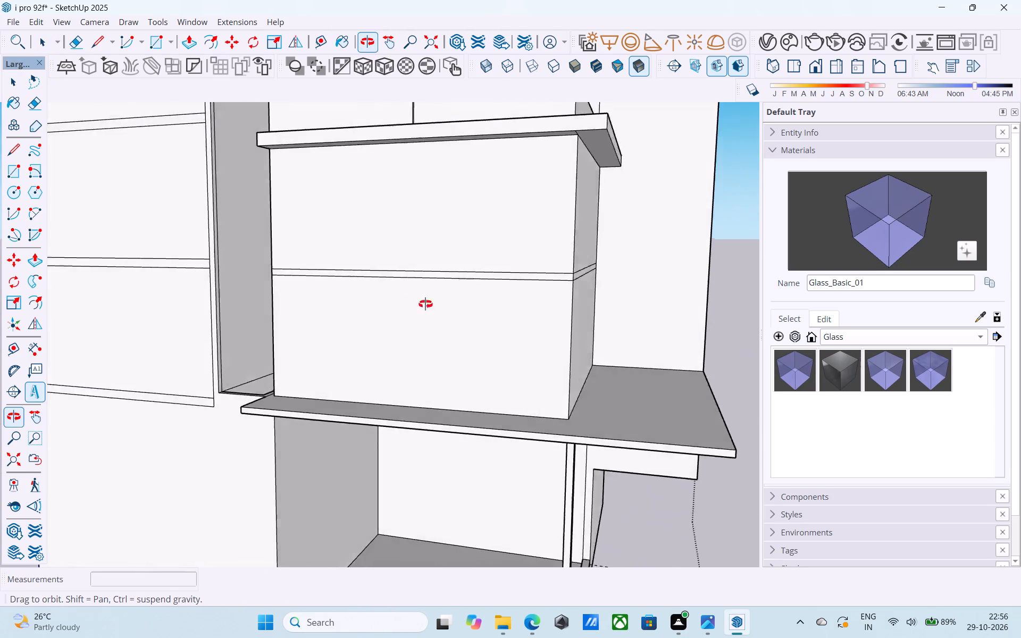
middle_drag(425, 304, 441, 315)
middle_drag(317, 329, 333, 339)
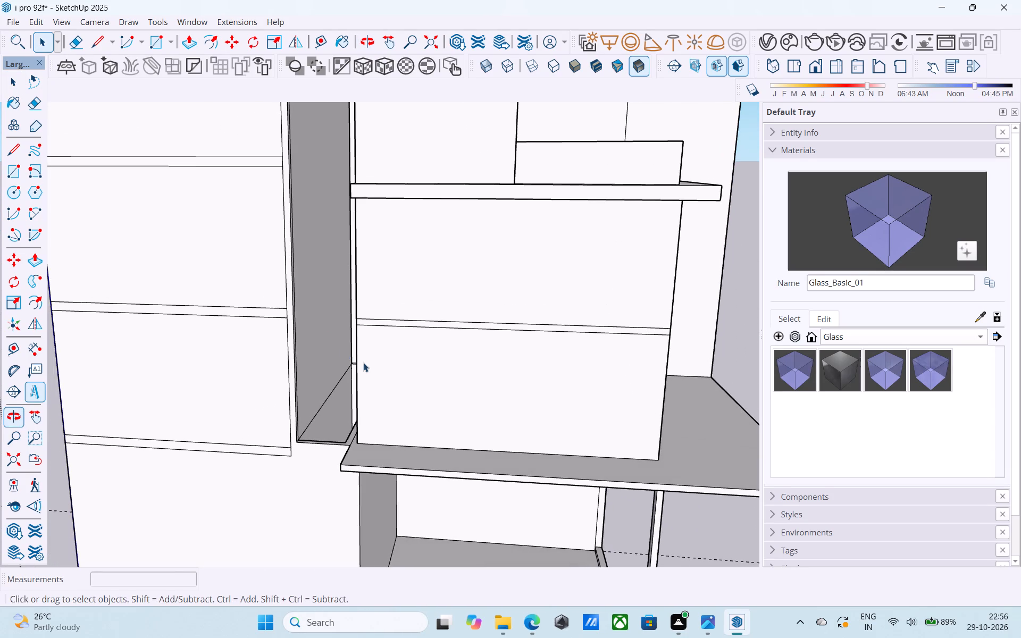
scroll(334, 378, up, 4)
middle_drag(409, 341, 558, 323)
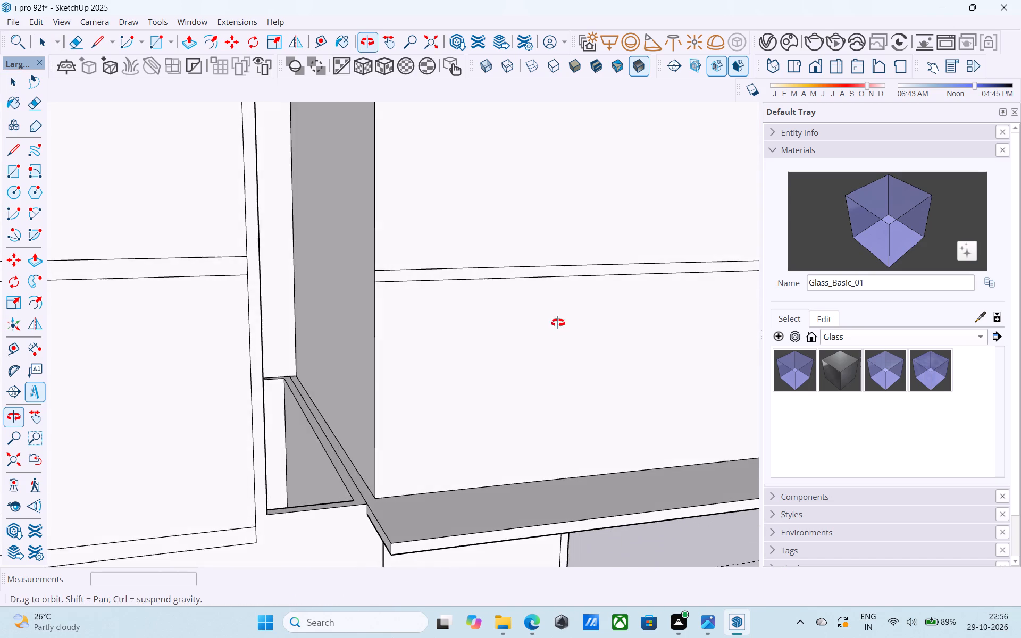
middle_drag(558, 323, 558, 323)
click(376, 311)
key(m)
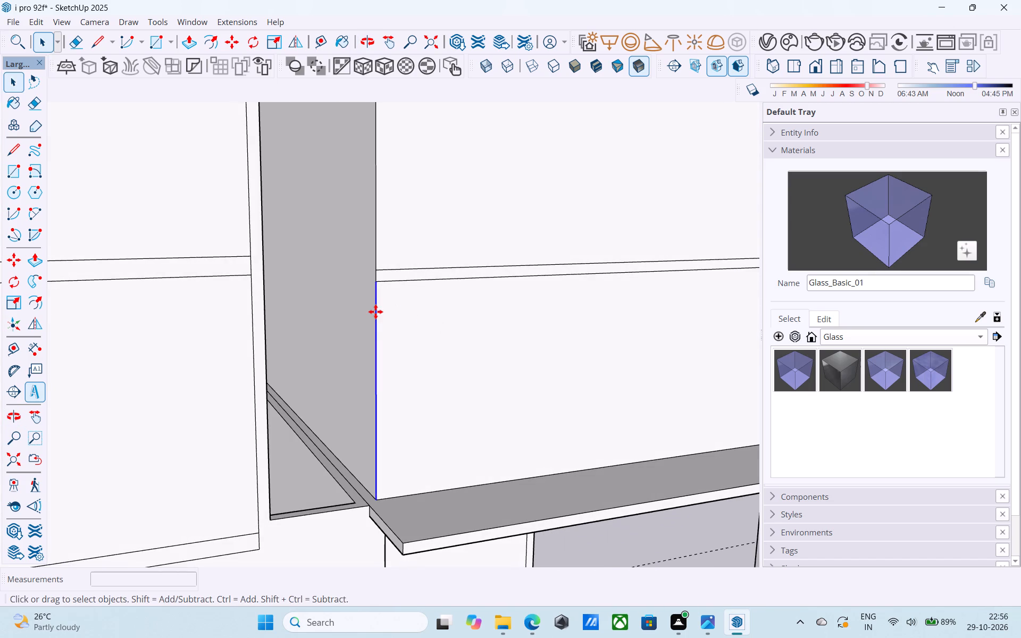
click(380, 284)
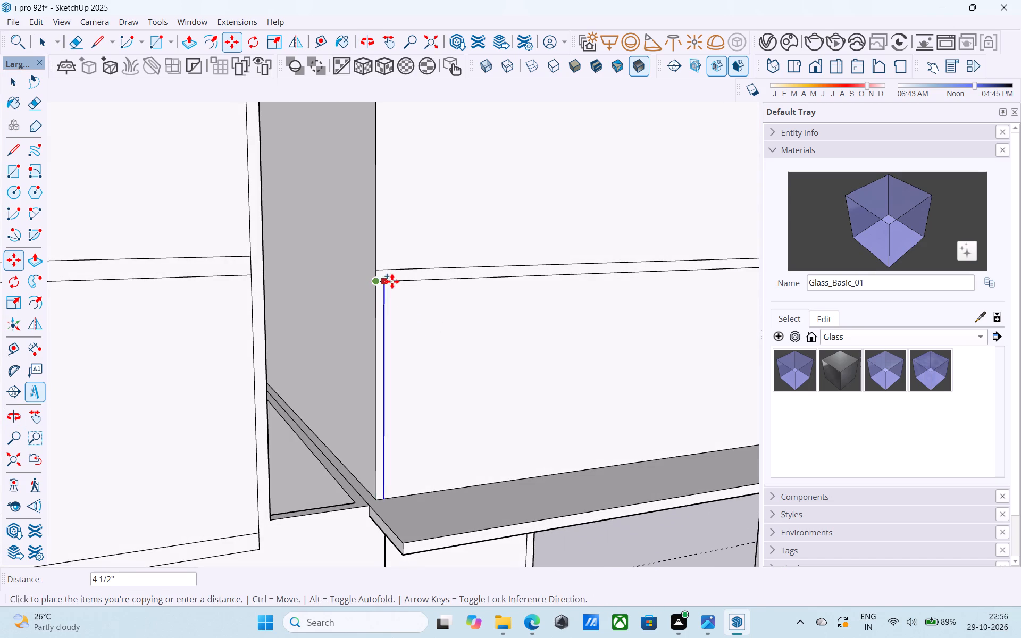
scroll(392, 281, up, 6)
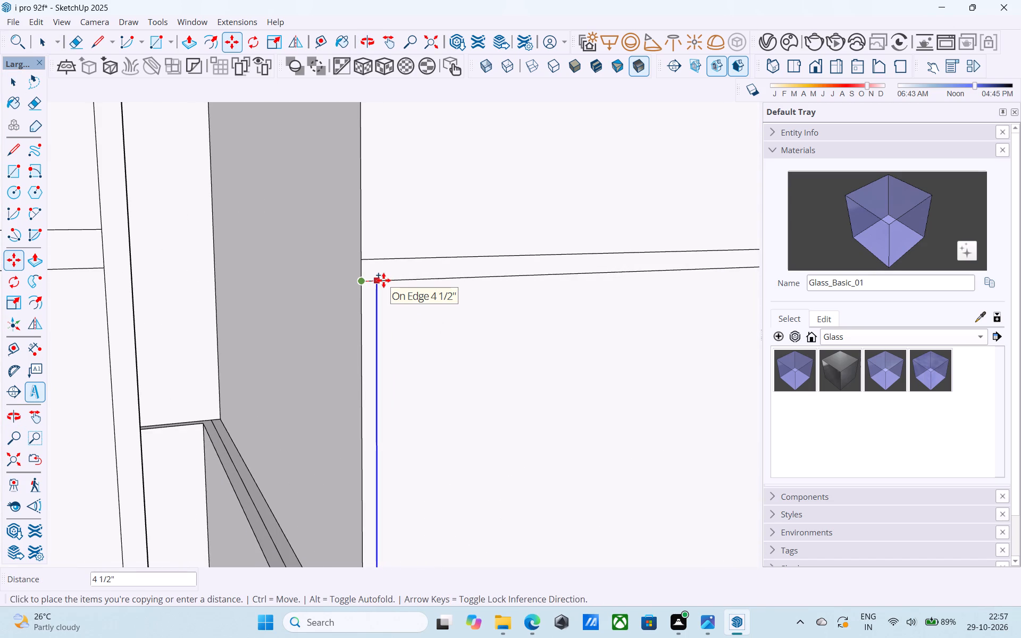
text(6")
key(Return)
Erase the short edge between the floor band and the 6" corner strip to merge them into one face.
key(e)
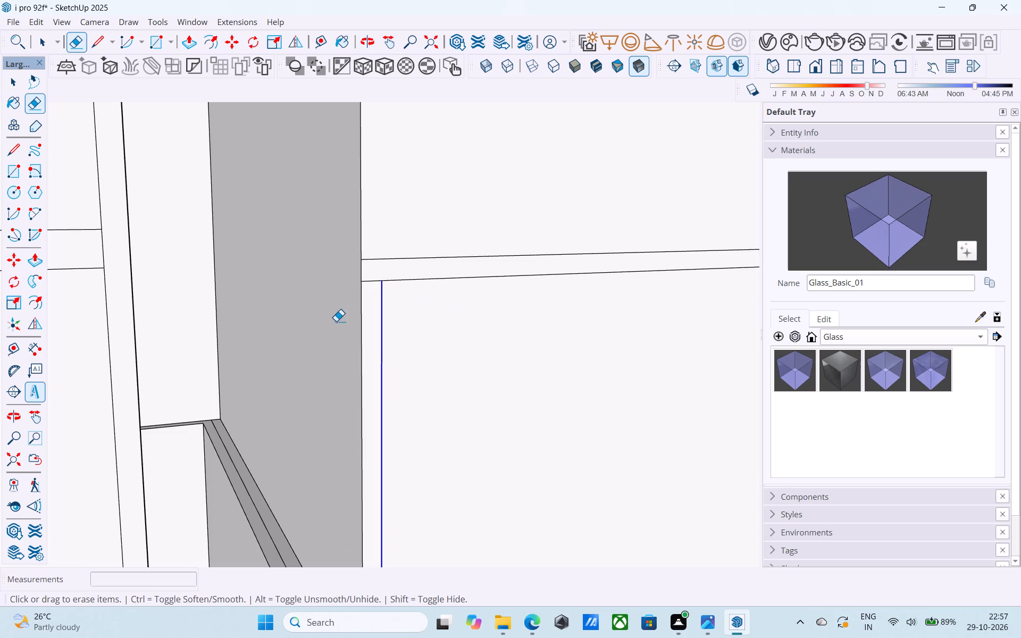
scroll(381, 265, up, 4)
drag(364, 288, 364, 301)
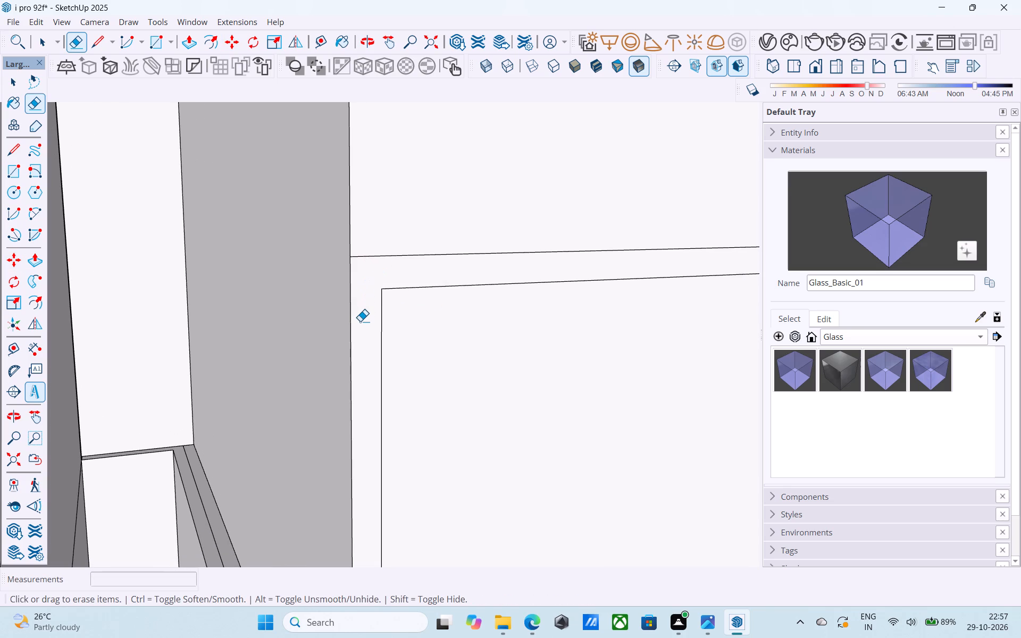
Paint the L-shaped face of floor band and corner strip above the lowest slab with Wood_Veneer_15_1K from the Wood collection.
scroll(360, 321, down, 18)
middle_drag(434, 336, 172, 304)
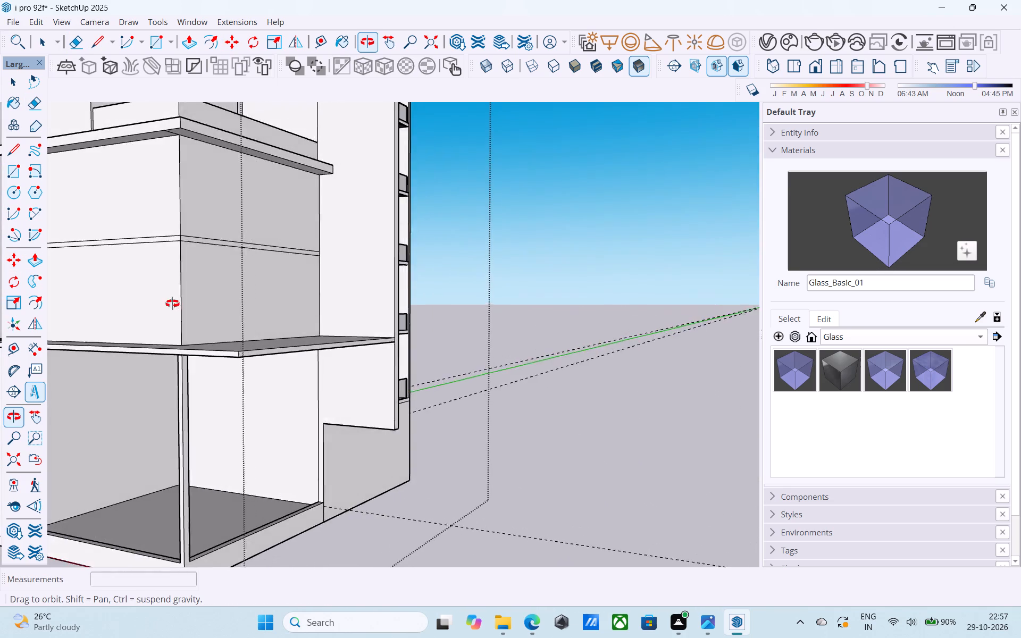
middle_drag(172, 304, 145, 319)
scroll(420, 325, down, 6)
middle_drag(430, 333, 522, 357)
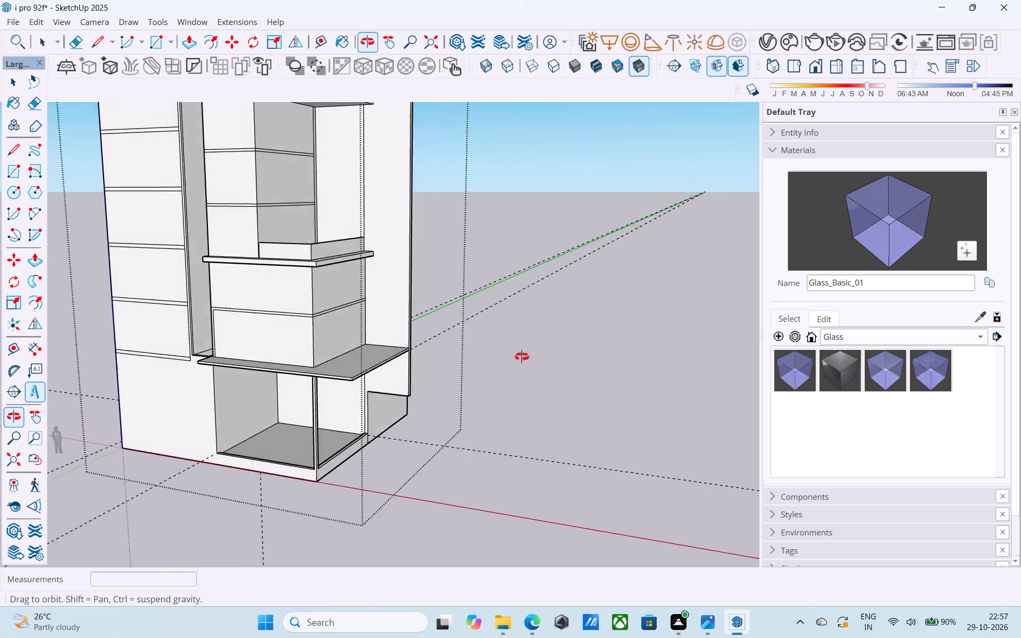
middle_drag(522, 357, 566, 357)
middle_drag(296, 328, 330, 318)
click(840, 341)
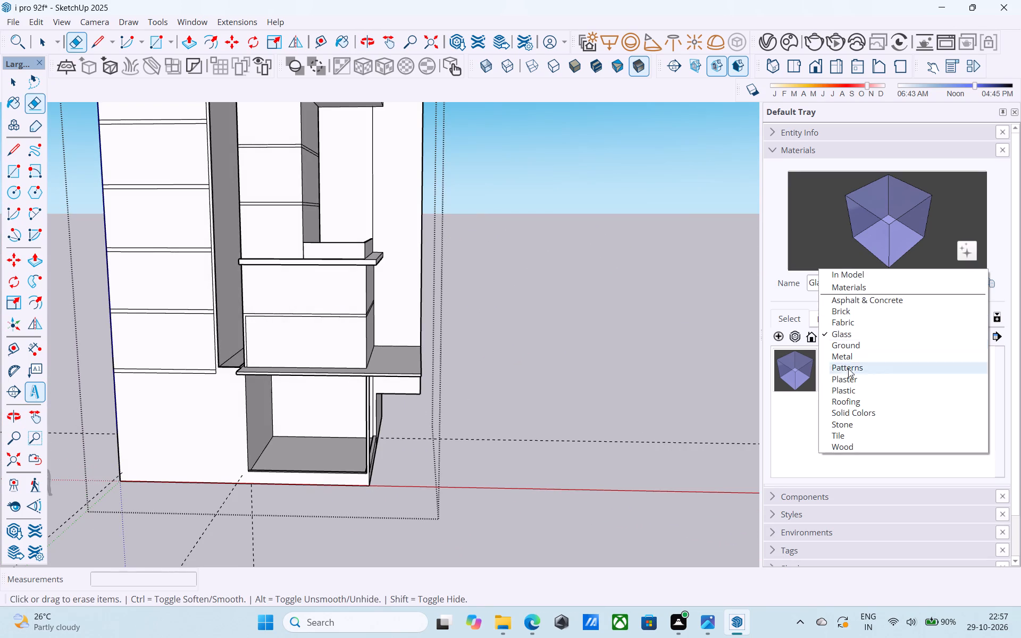
click(843, 443)
click(833, 419)
scroll(236, 324, up, 4)
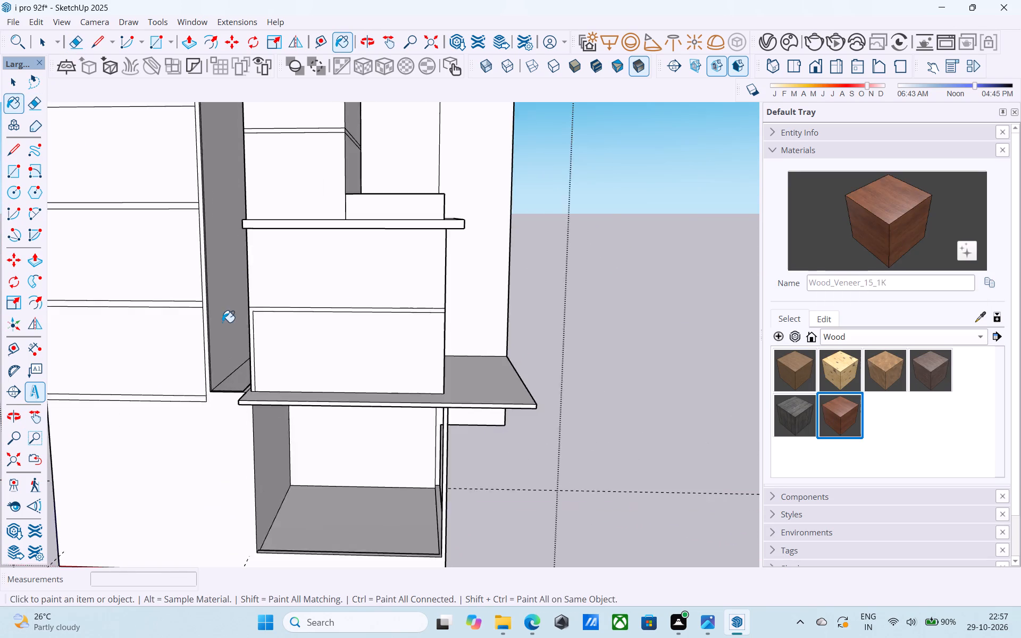
scroll(222, 322, up, 12)
click(278, 297)
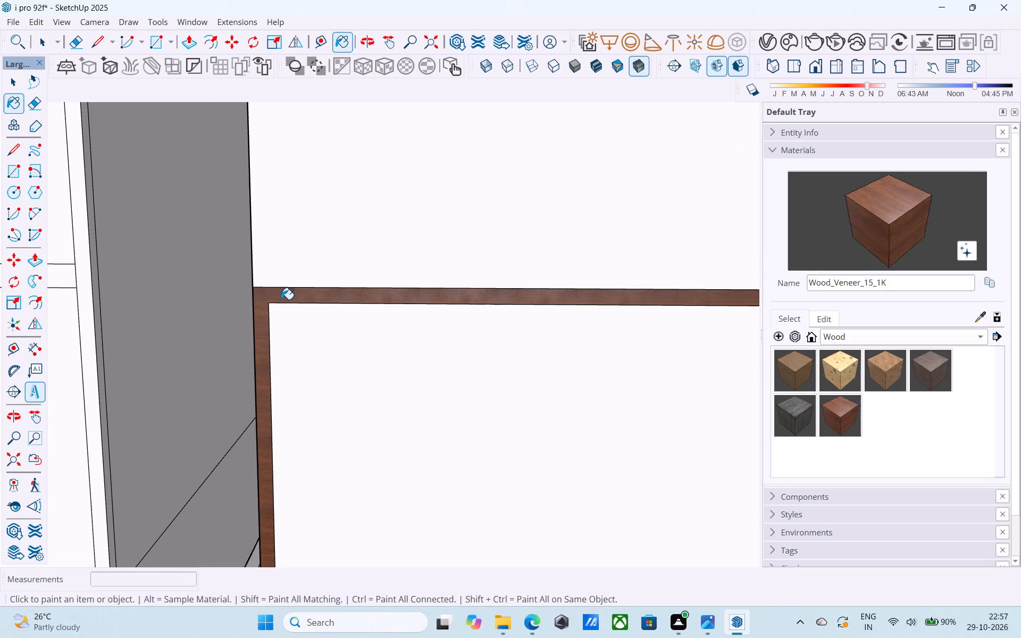
Paint the floor band on the adjoining wall around the corner, above the lowest slab, with Wood_Veneer_15_1K.
scroll(282, 299, down, 14)
middle_drag(358, 339, 233, 348)
middle_drag(279, 335, 327, 372)
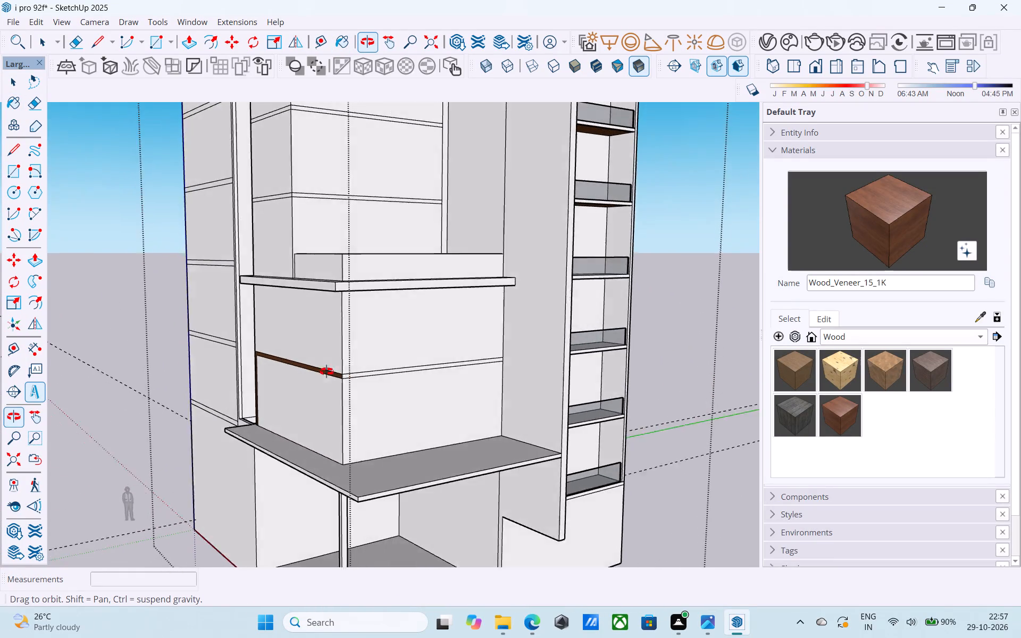
middle_drag(327, 372, 423, 399)
scroll(424, 399, up, 9)
click(429, 396)
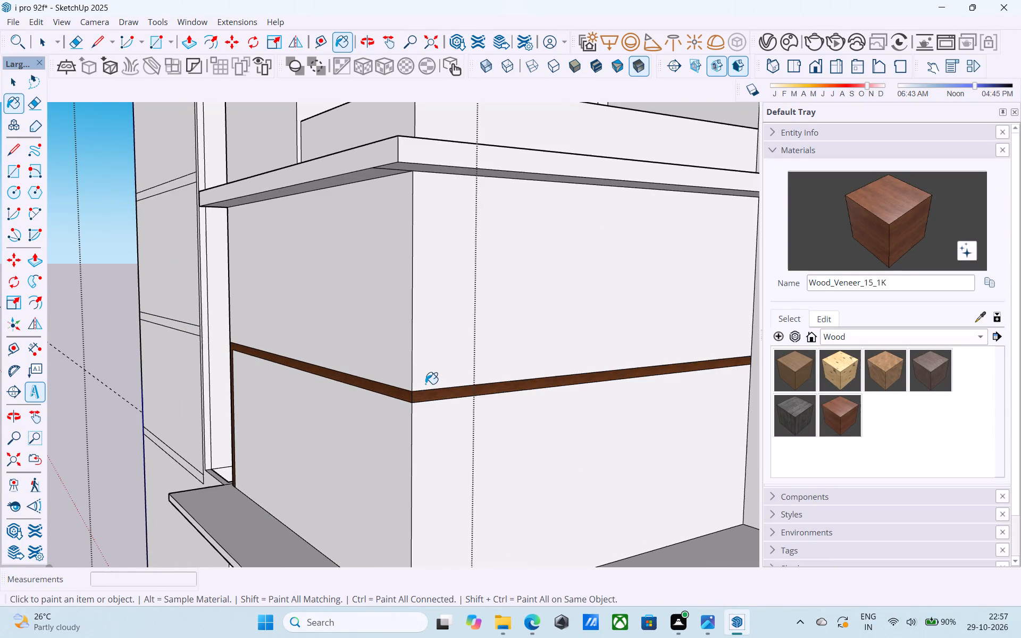
Copy the top edges of the wood floor band on both walls 1' upward.
key(space)
middle_drag(392, 386, 397, 390)
scroll(397, 390, up, 3)
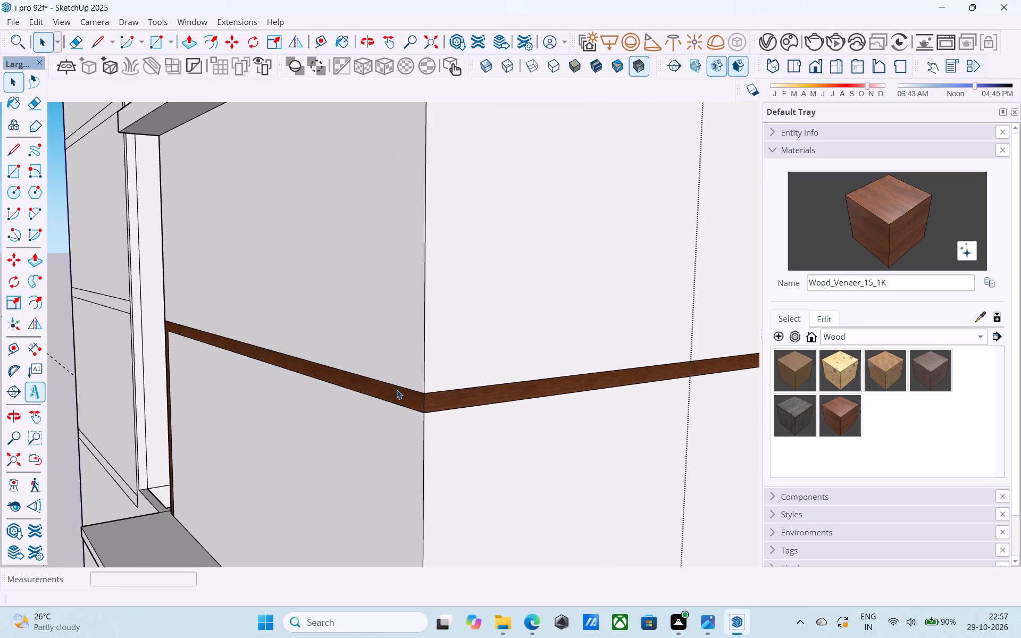
scroll(397, 390, up, 3)
click(401, 387)
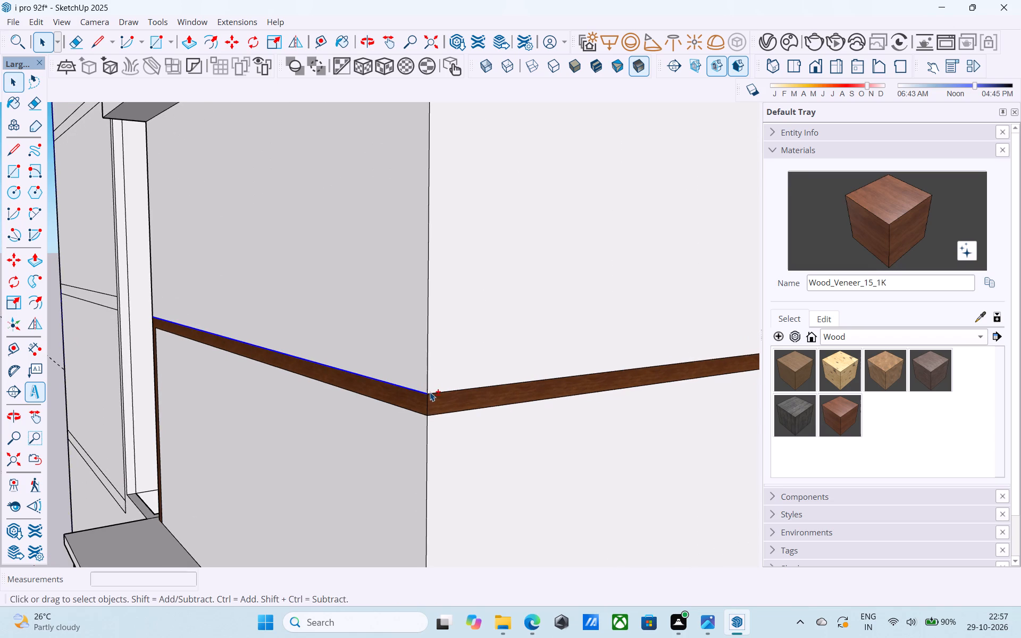
shift+click(430, 392)
shift+scroll(430, 392, down, 4)
shift+middle_drag(430, 392, 388, 396)
shift+scroll(398, 390, down, 2)
key(m)
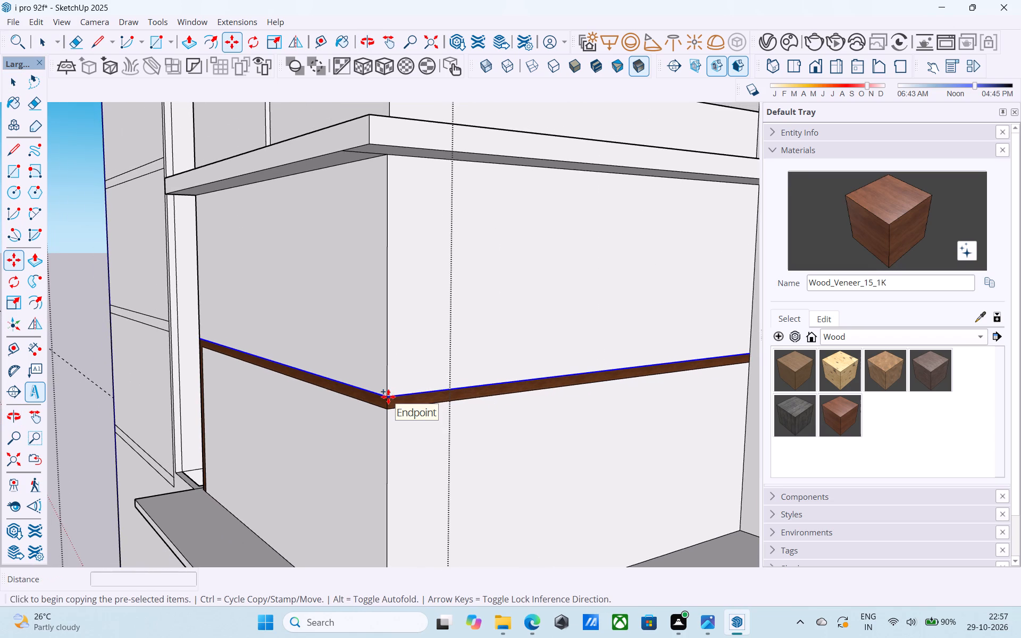
scroll(388, 397, up, 5)
click(386, 399)
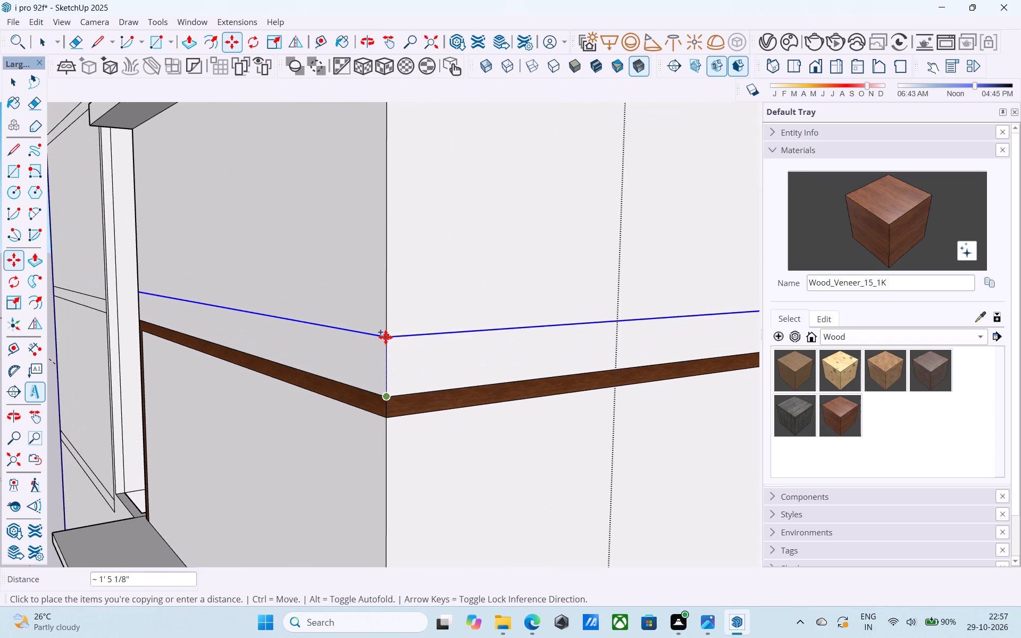
text(1')
key(Return)
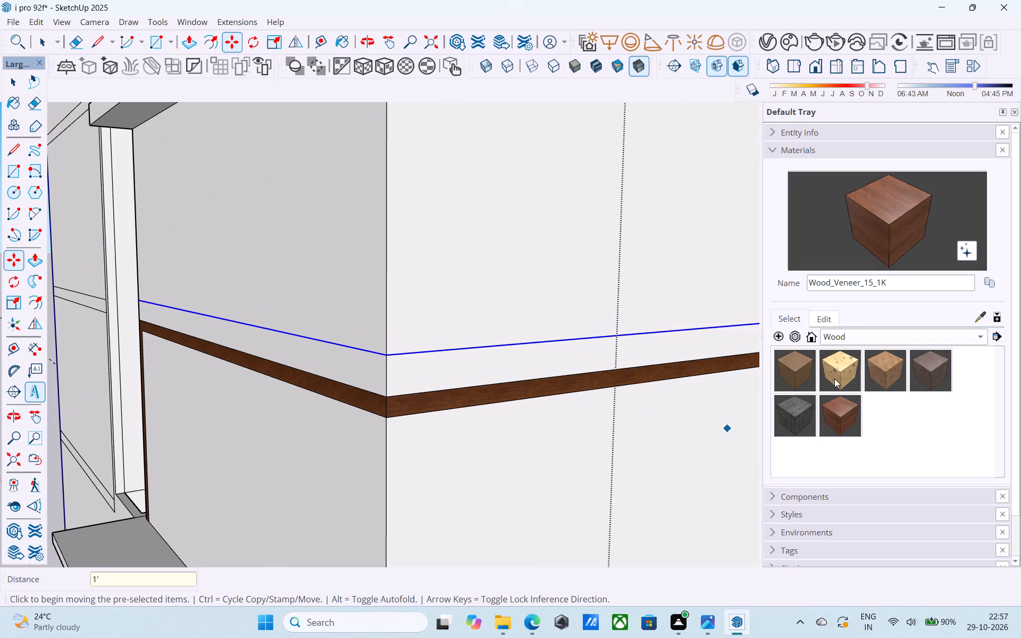
Paint both 1' strips above the wood band with ThomThom - Waistcoat1 from the In Model materials.
click(849, 335)
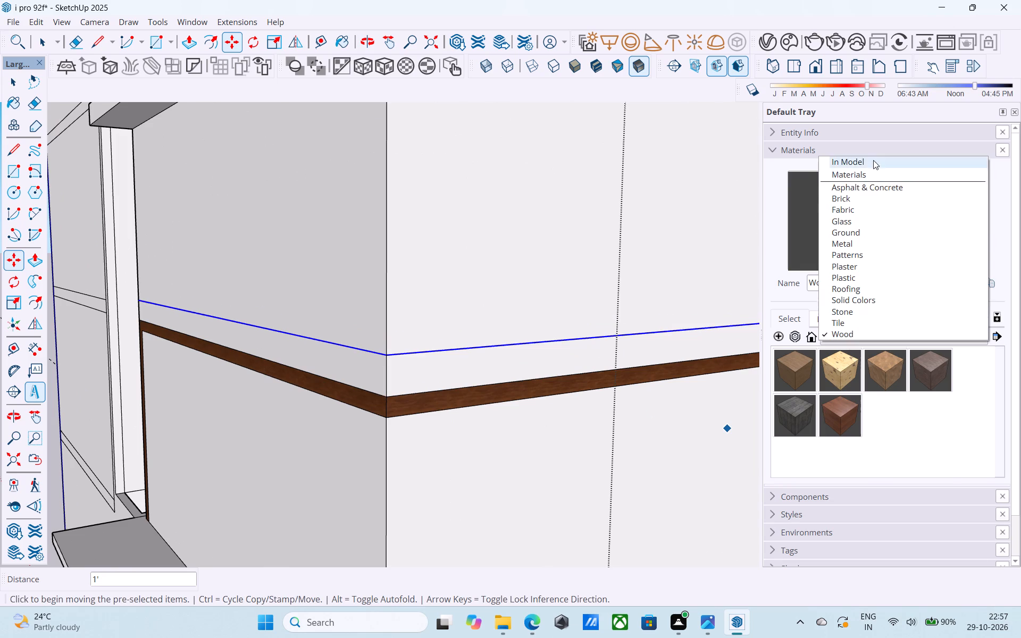
click(873, 160)
scroll(891, 440, down, 10)
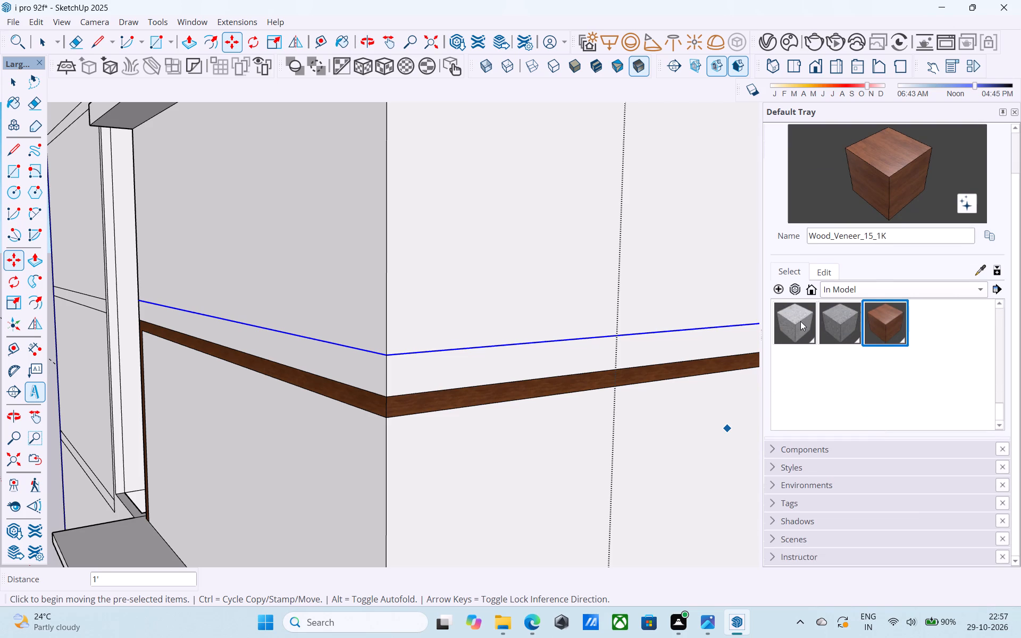
click(799, 321)
click(489, 361)
click(342, 367)
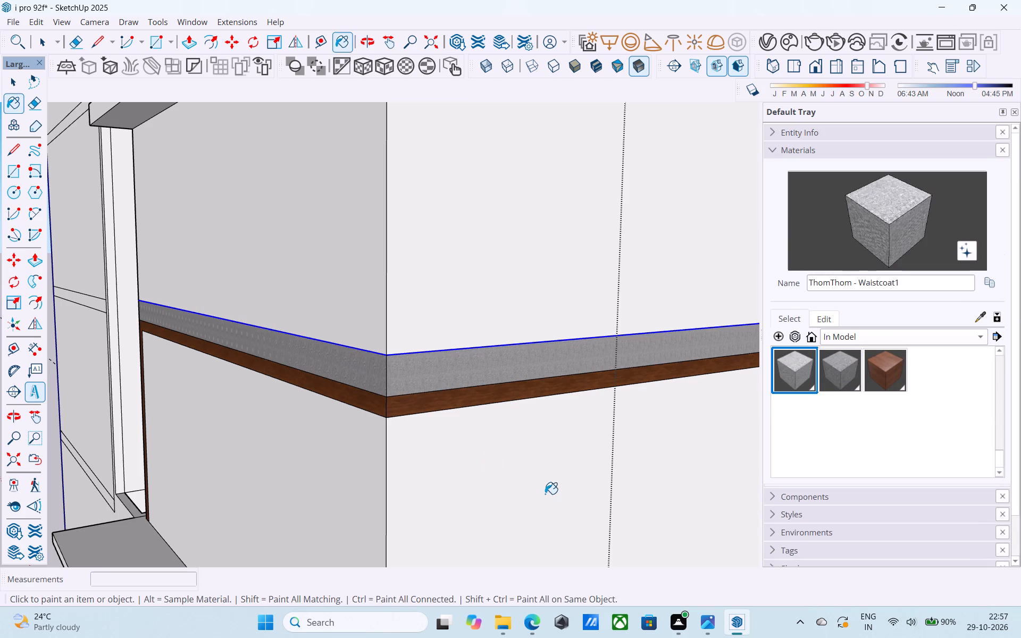
Examine the painted bands and the whole building's massing from the front, side and below.
scroll(547, 494, down, 5)
middle_drag(549, 496, 561, 497)
middle_click(505, 488)
scroll(506, 490, down, 5)
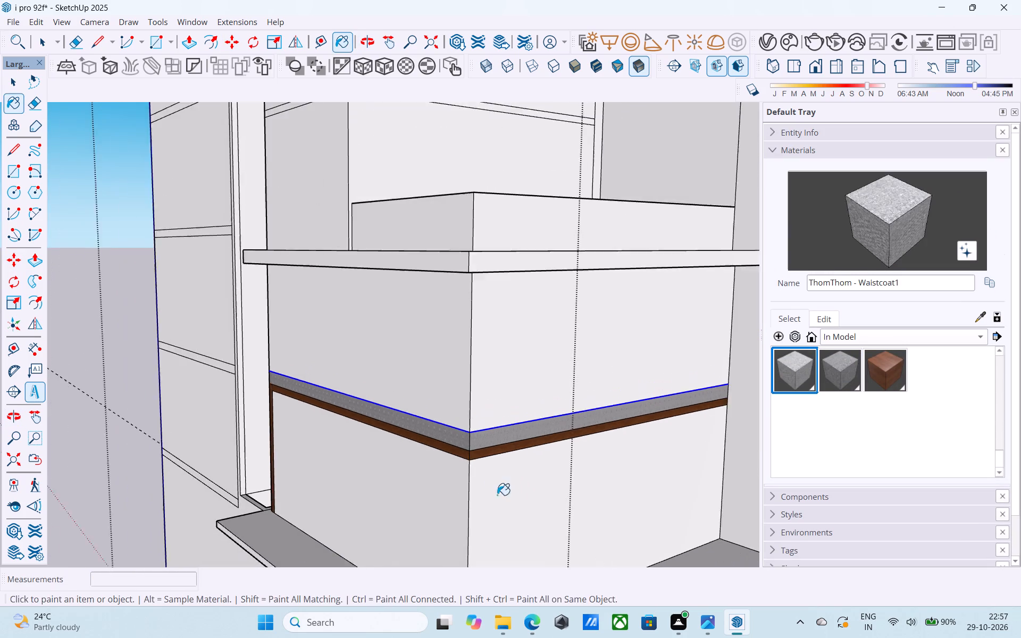
middle_drag(454, 467, 524, 444)
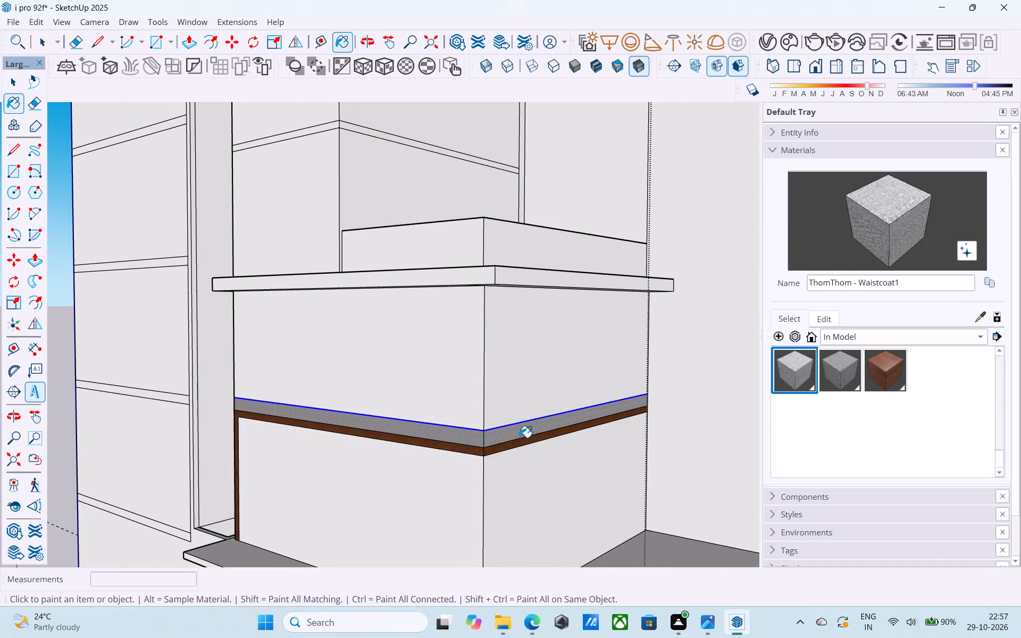
scroll(520, 437, up, 5)
key(space)
scroll(520, 435, down, 5)
shift+middle_drag(526, 445, 607, 504)
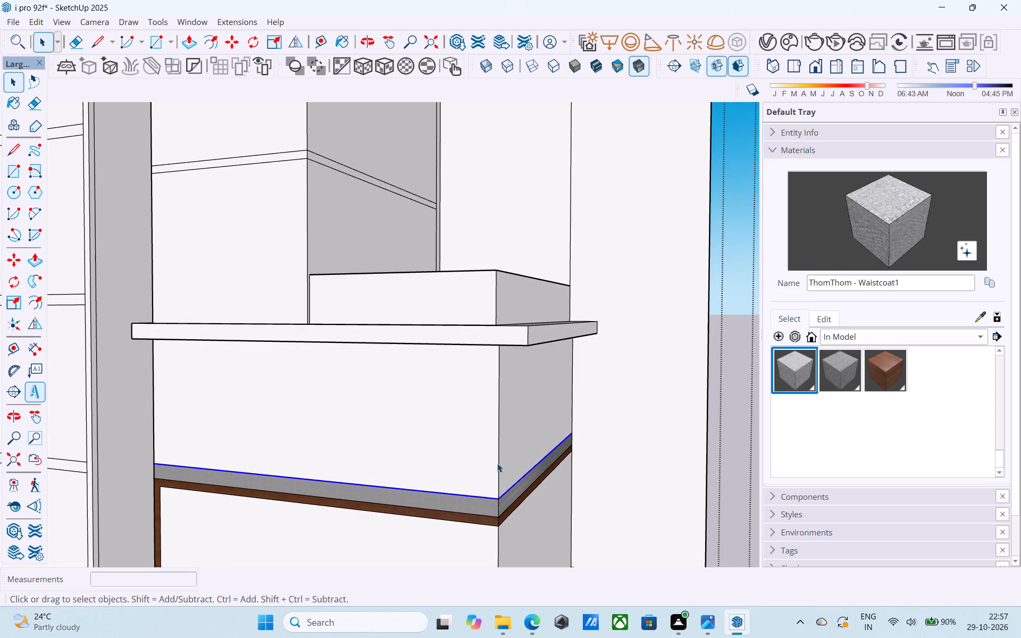
double_click(496, 462)
shift+middle_drag(496, 462, 717, 469)
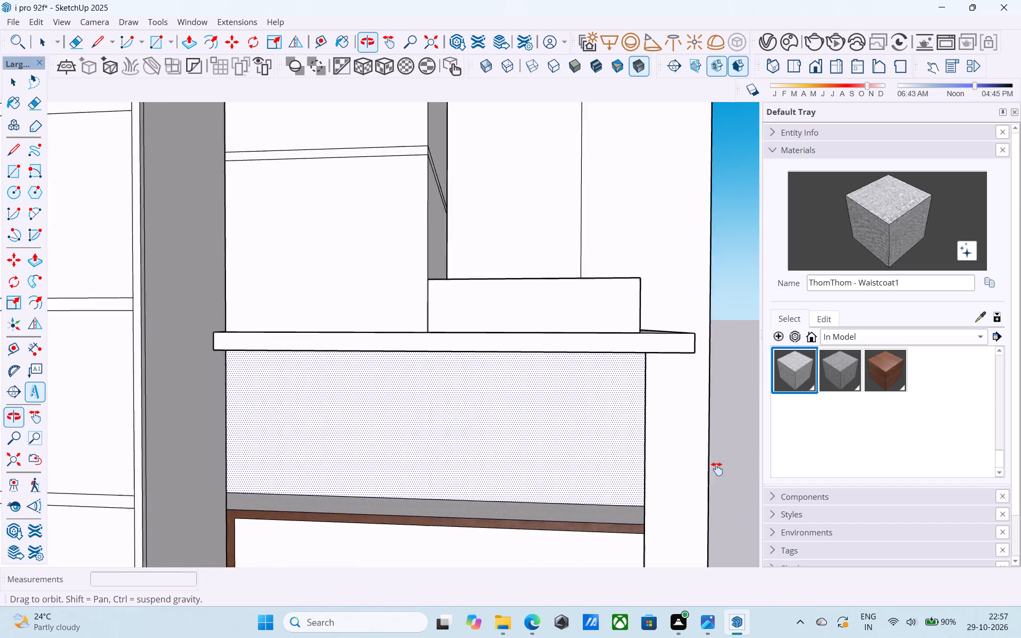
shift+middle_drag(717, 469, 775, 457)
scroll(520, 414, down, 5)
shift+middle_drag(522, 433, 454, 419)
scroll(454, 419, down, 5)
middle_drag(498, 446, 170, 451)
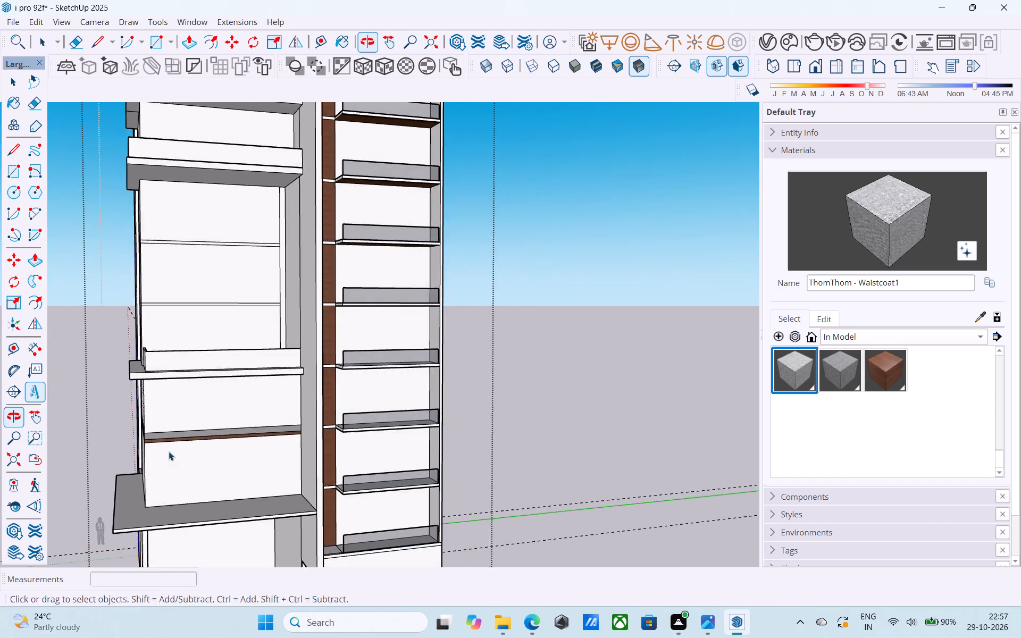
scroll(169, 451, down, 3)
middle_drag(179, 451, 156, 432)
scroll(191, 426, down, 4)
shift+middle_drag(207, 426, 353, 478)
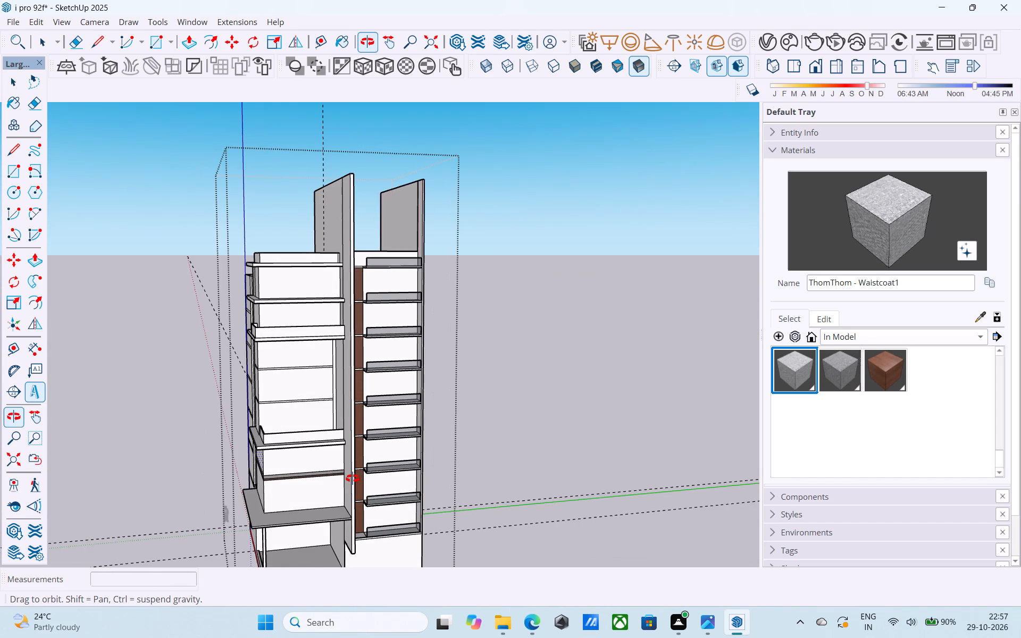
shift+middle_drag(353, 478, 511, 429)
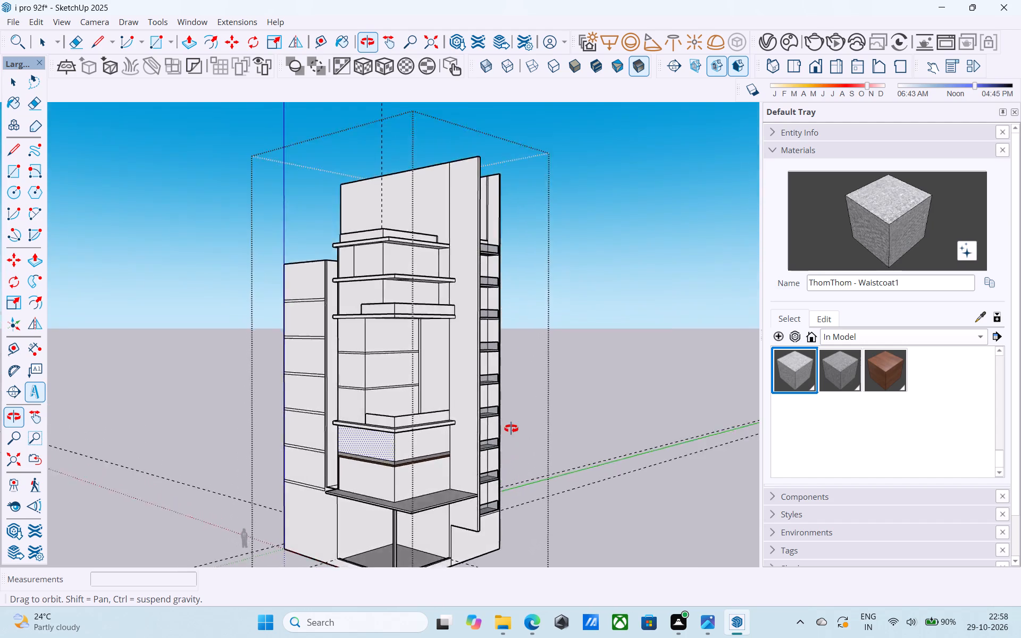
shift+middle_drag(511, 429, 388, 308)
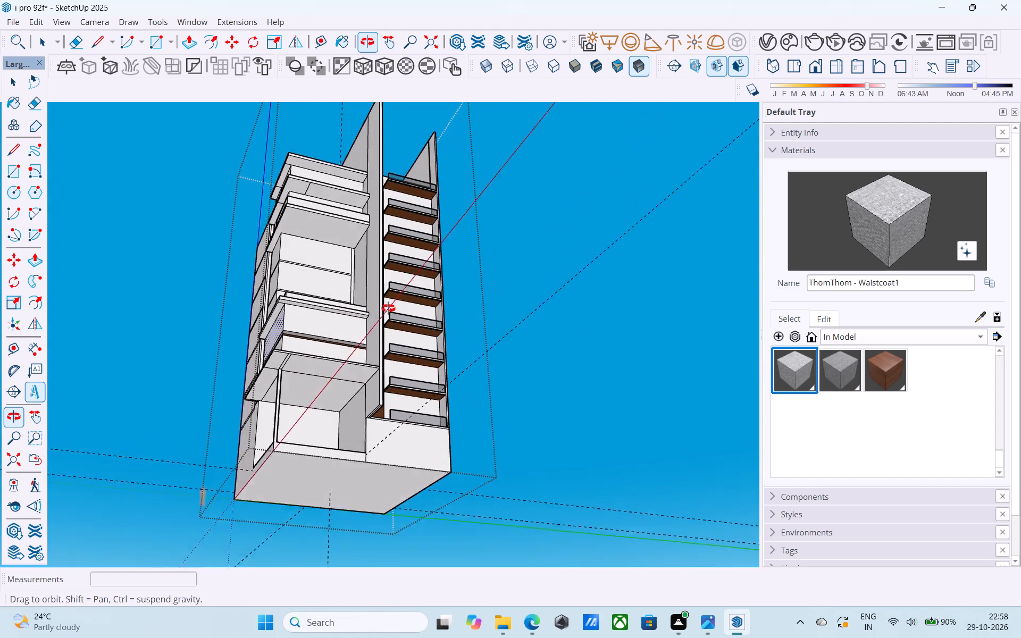
shift+middle_drag(388, 308, 436, 485)
middle_drag(381, 435, 354, 442)
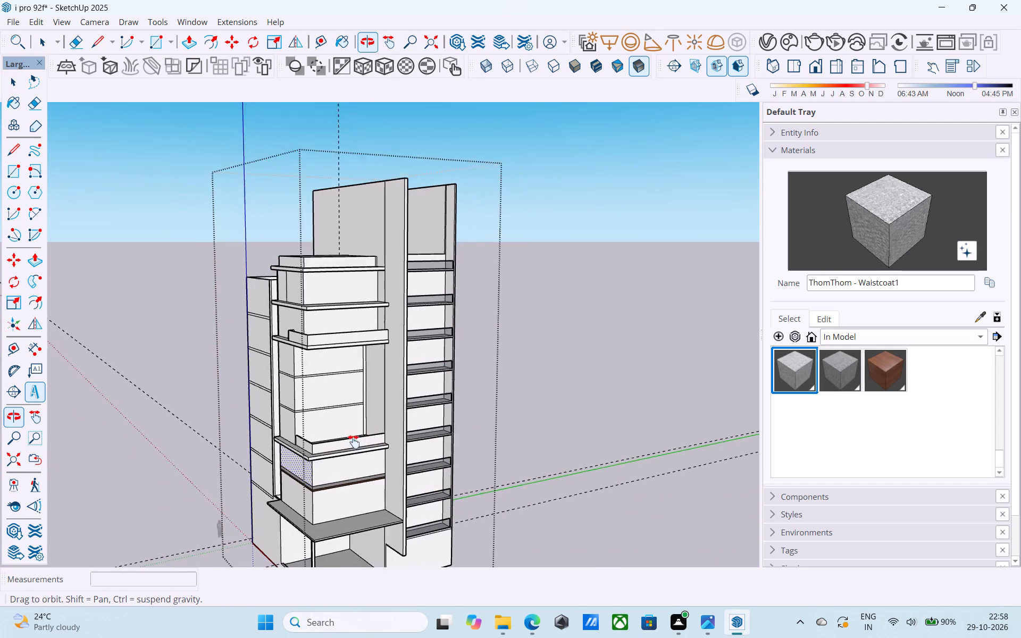
middle_drag(354, 442, 424, 444)
Extrude both faces of the upper floor band on the recessed corner block 6" outward using Push/Pull.
scroll(310, 395, up, 13)
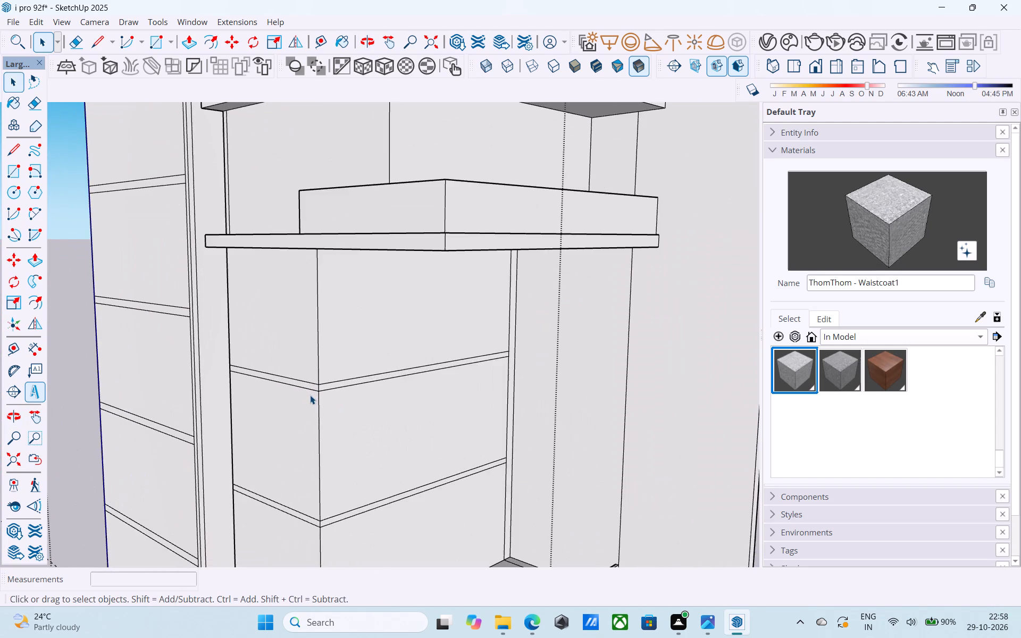
scroll(310, 395, up, 12)
middle_drag(289, 368, 459, 375)
scroll(463, 374, down, 4)
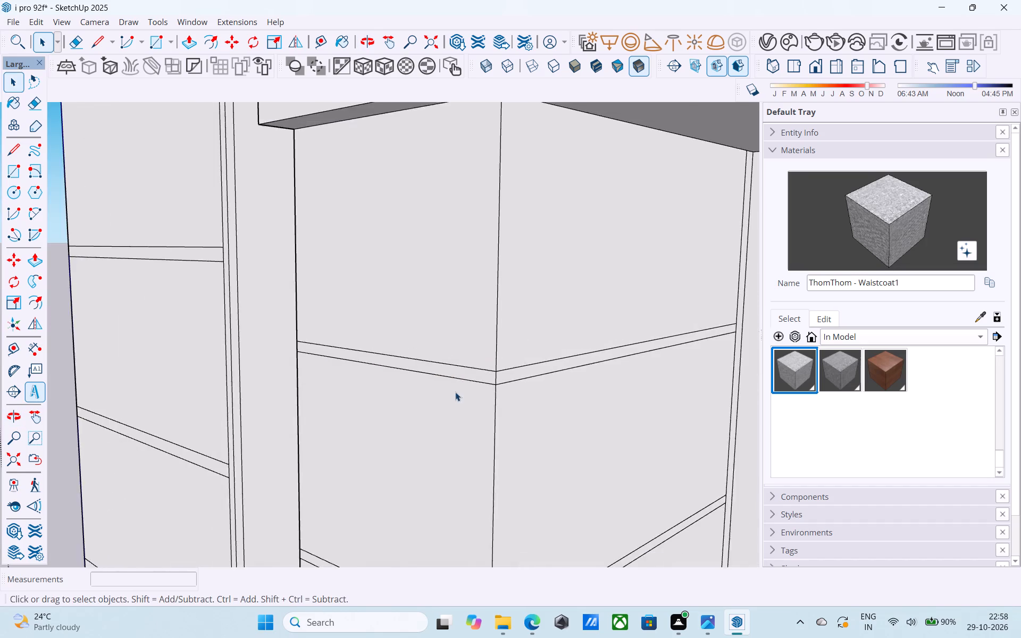
scroll(455, 392, down, 4)
middle_drag(455, 391, 483, 373)
scroll(483, 373, up, 4)
click(483, 373)
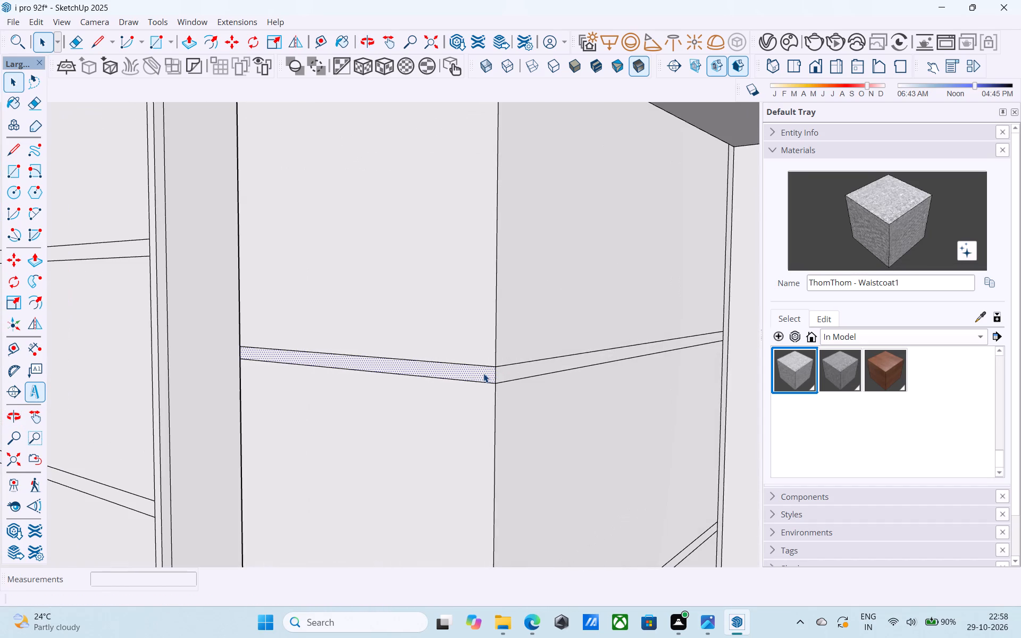
key(p)
click(483, 373)
key(6)
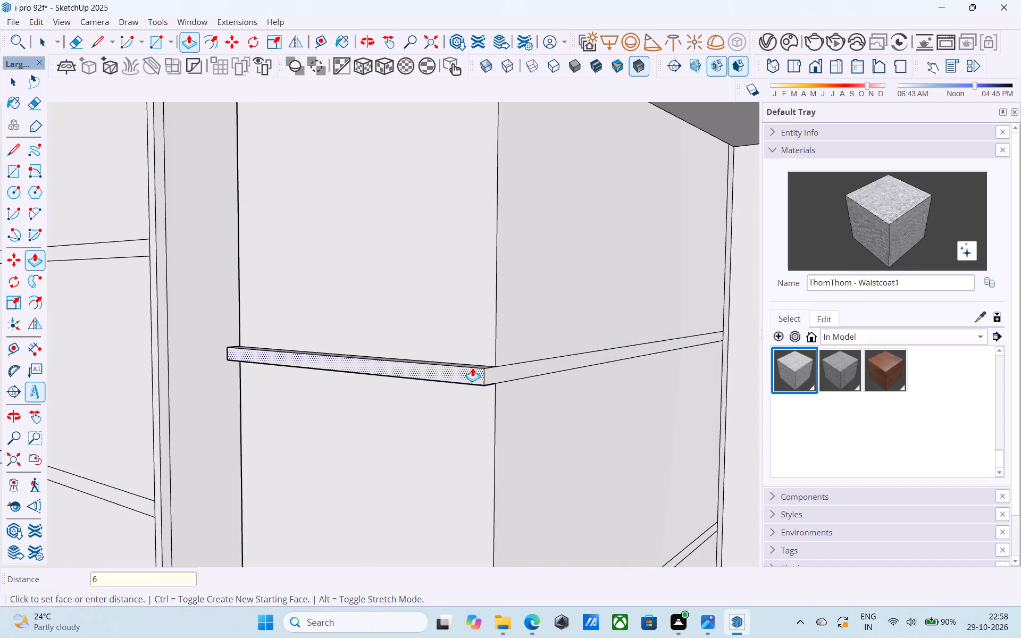
key(shift+quotedbl)
key(Return)
double_click(515, 369)
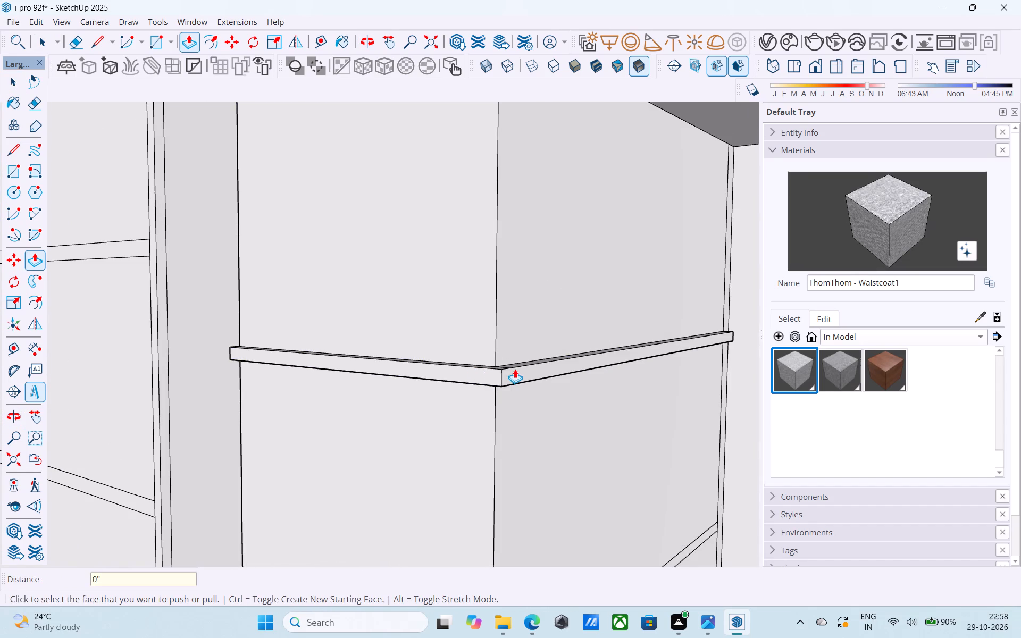
Extrude both faces of the lower floor band on the recessed corner block outward by the same 6".
scroll(498, 348, down, 10)
scroll(453, 478, up, 8)
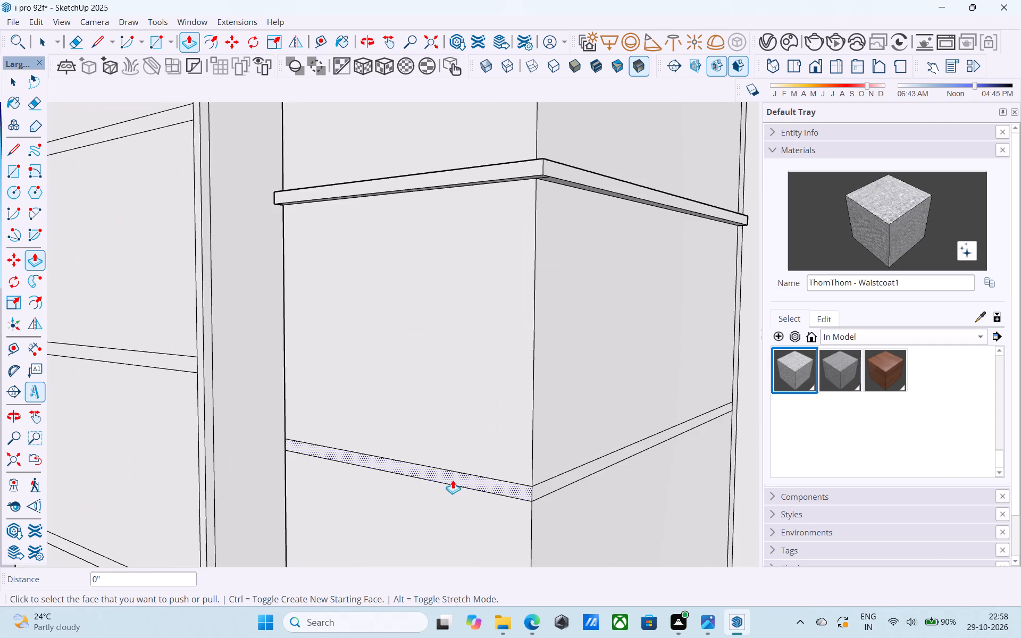
double_click(467, 475)
scroll(433, 459, down, 5)
scroll(491, 475, up, 6)
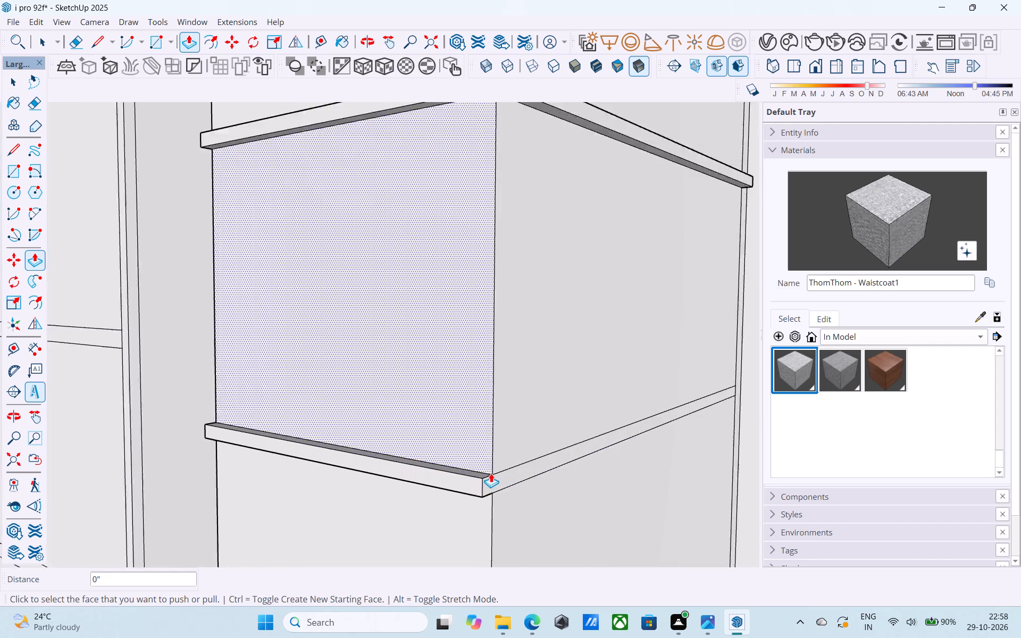
scroll(491, 473, up, 4)
double_click(498, 478)
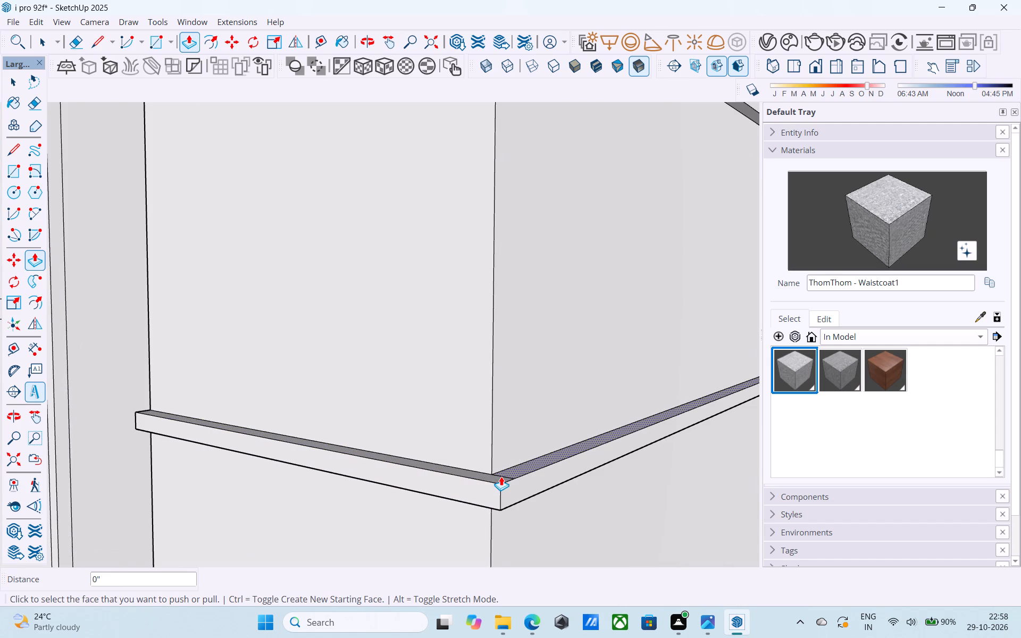
Examine the building's banded corner facade and the block between the wood band and the lowest slab.
scroll(501, 476, down, 20)
scroll(501, 476, down, 1)
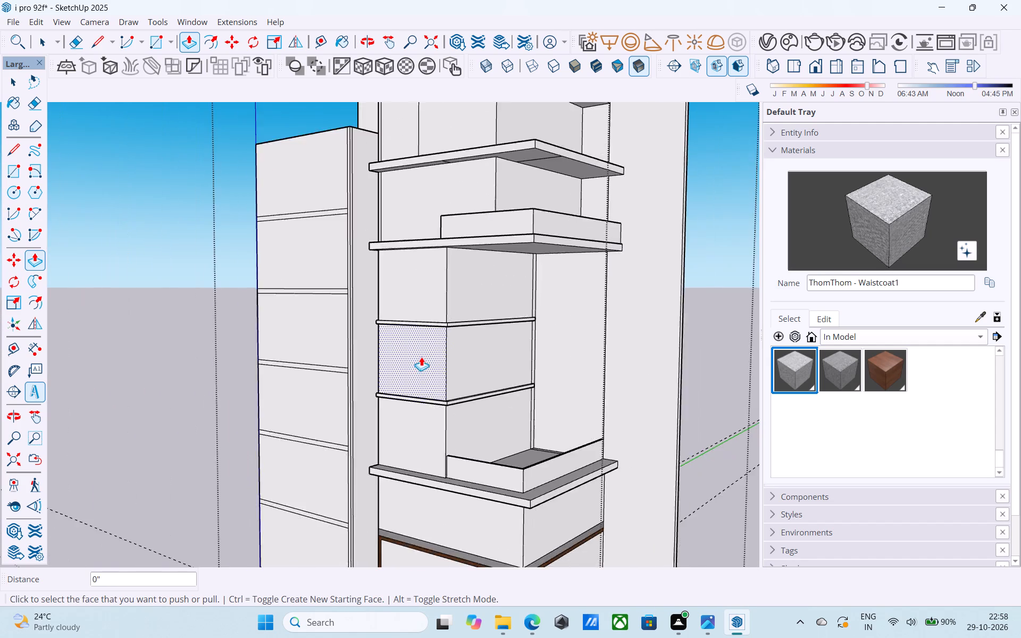
scroll(421, 357, down, 3)
scroll(422, 426, down, 6)
middle_drag(416, 436, 420, 401)
middle_drag(420, 401, 375, 423)
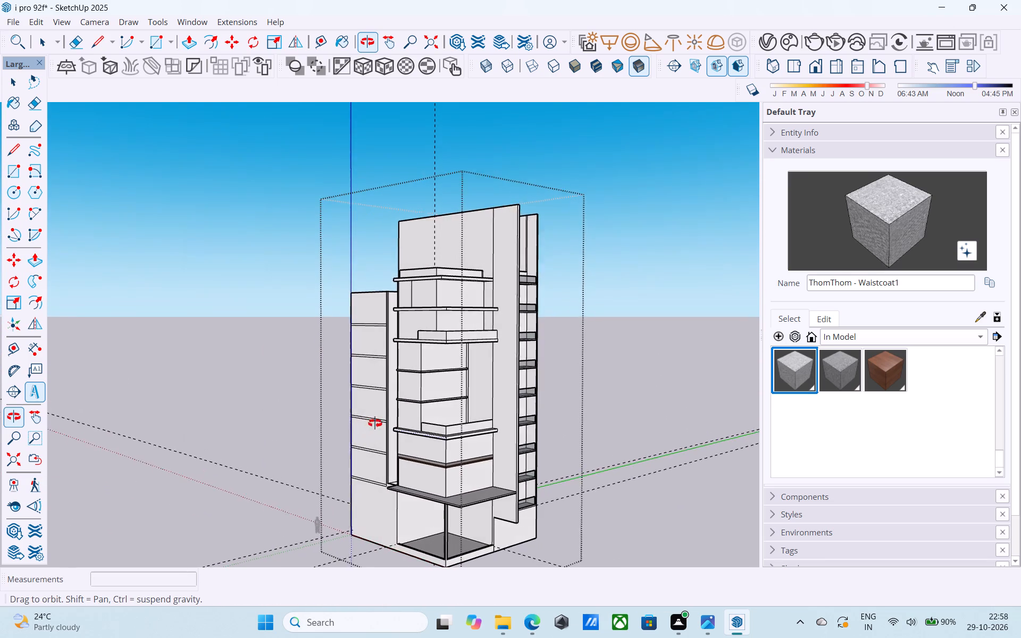
middle_drag(375, 423, 491, 422)
scroll(469, 466, up, 8)
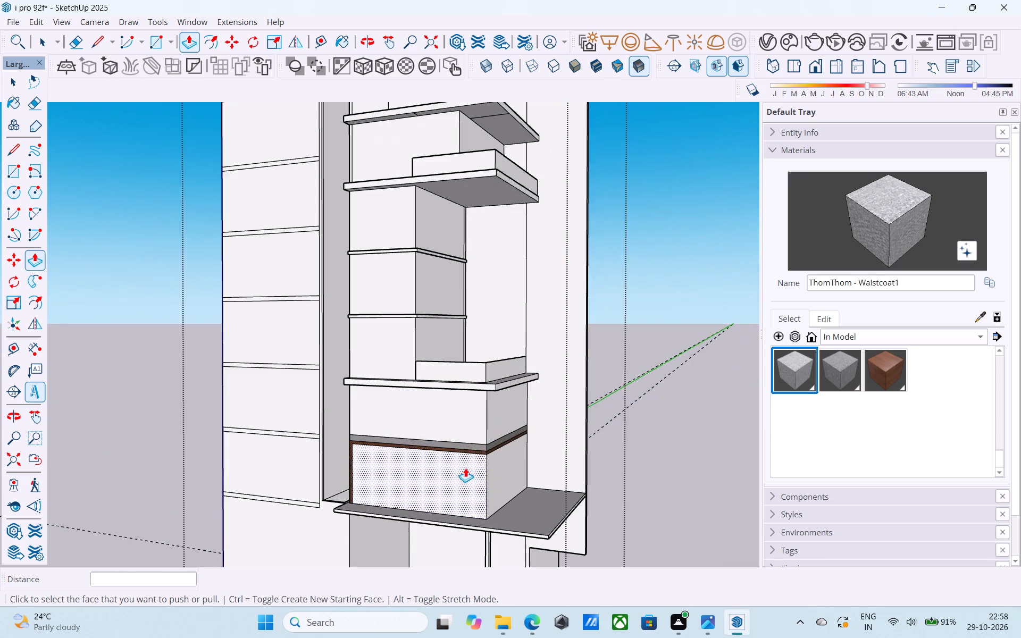
scroll(465, 468, up, 2)
middle_drag(465, 468, 423, 465)
scroll(423, 465, down, 2)
middle_drag(424, 466, 437, 463)
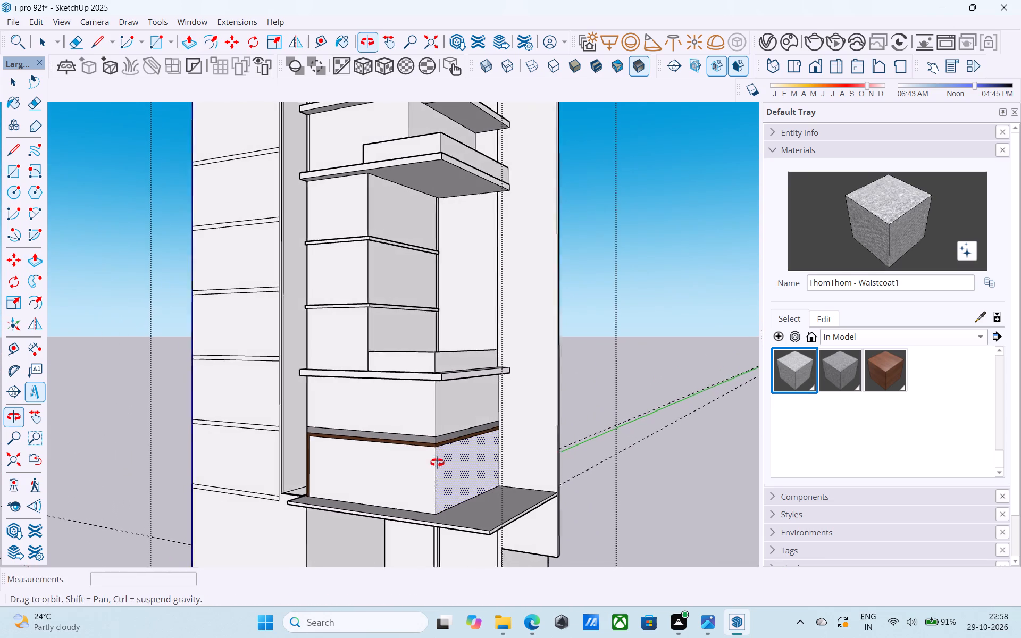
middle_drag(437, 463, 446, 462)
scroll(446, 462, up, 6)
scroll(446, 462, down, 6)
middle_drag(440, 464, 421, 457)
scroll(410, 493, up, 9)
scroll(410, 493, down, 1)
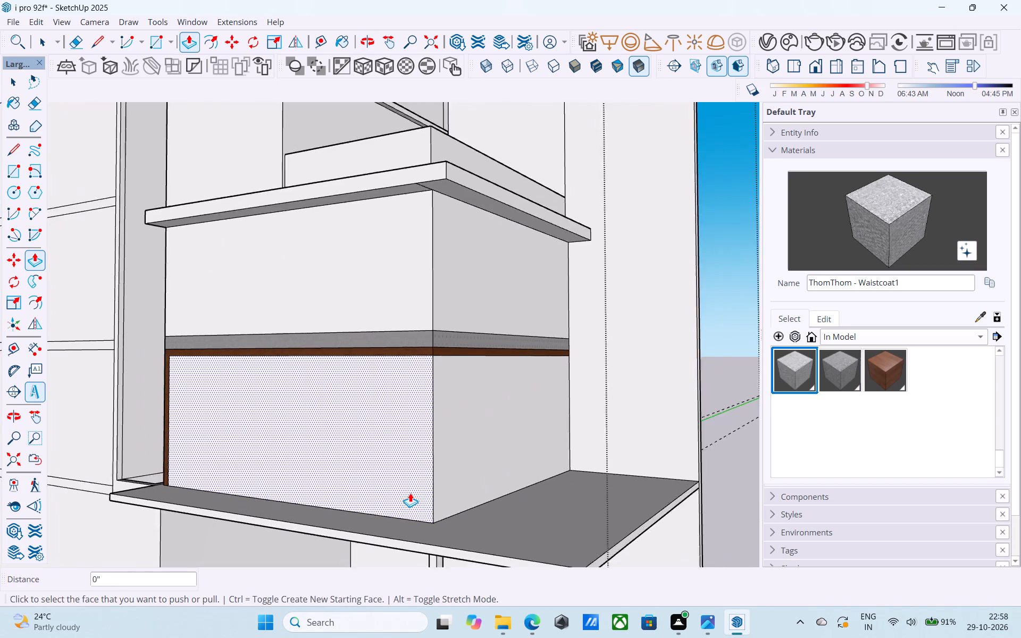
Copy the two bottom edges of the block between the wood band and the lowest slab upward by 6".
scroll(410, 493, up, 5)
key(space)
click(424, 541)
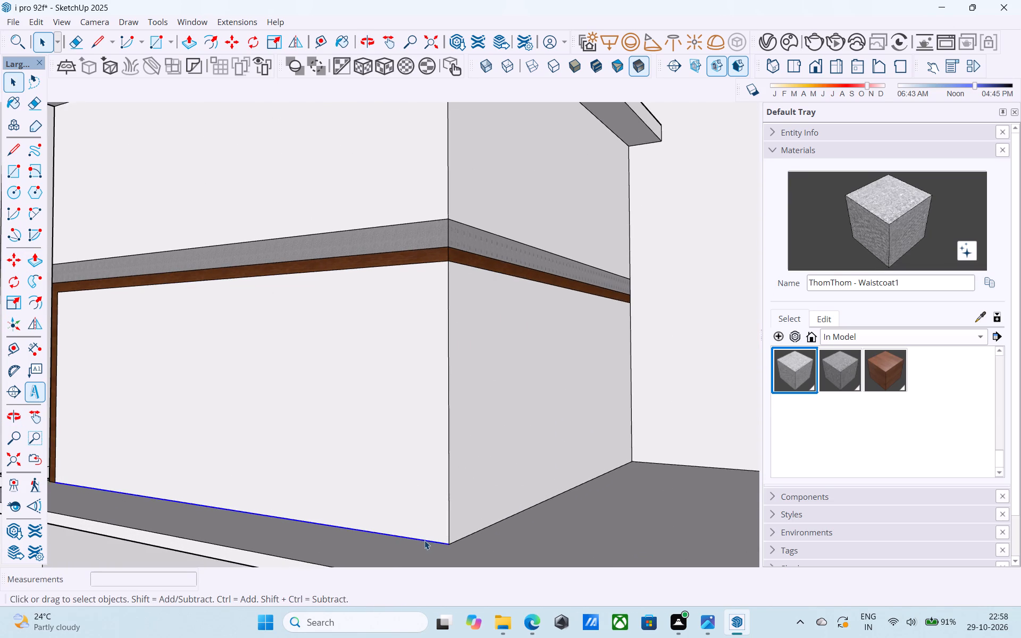
shift+middle_drag(424, 540, 440, 531)
shift+click(487, 527)
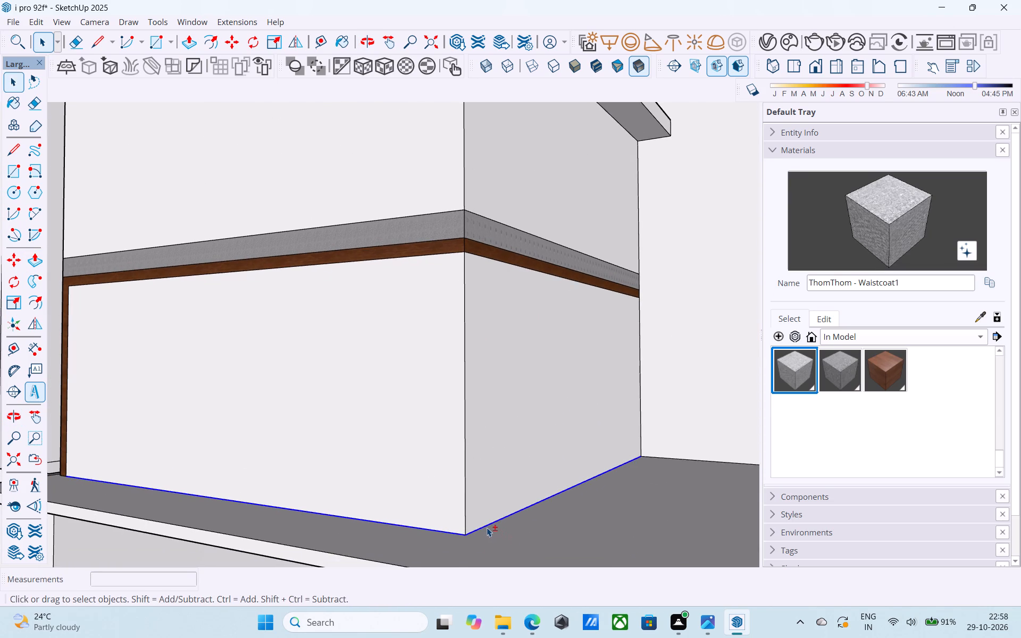
key(m)
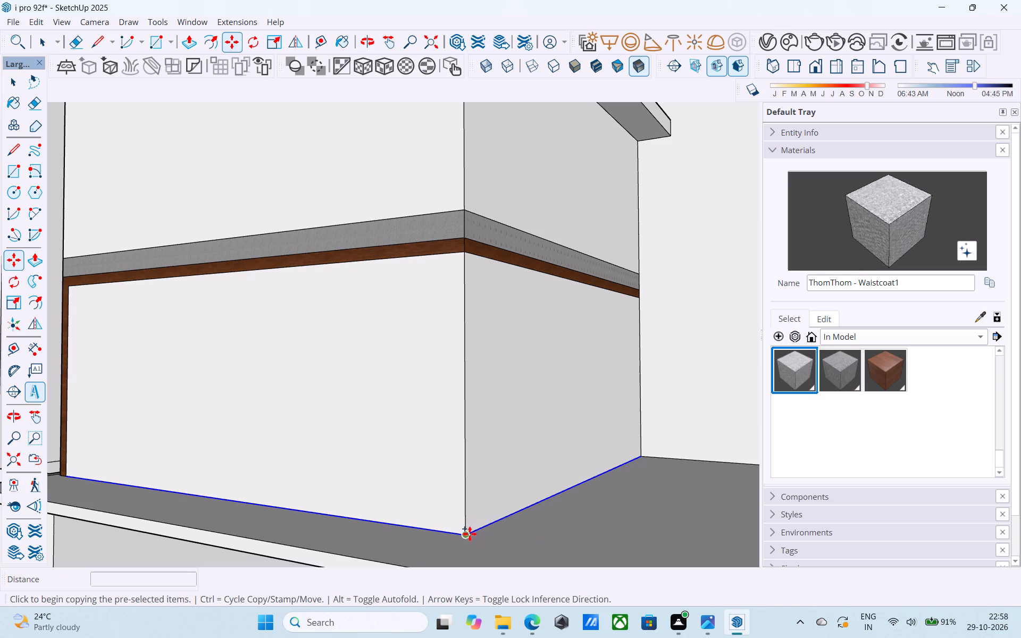
click(468, 534)
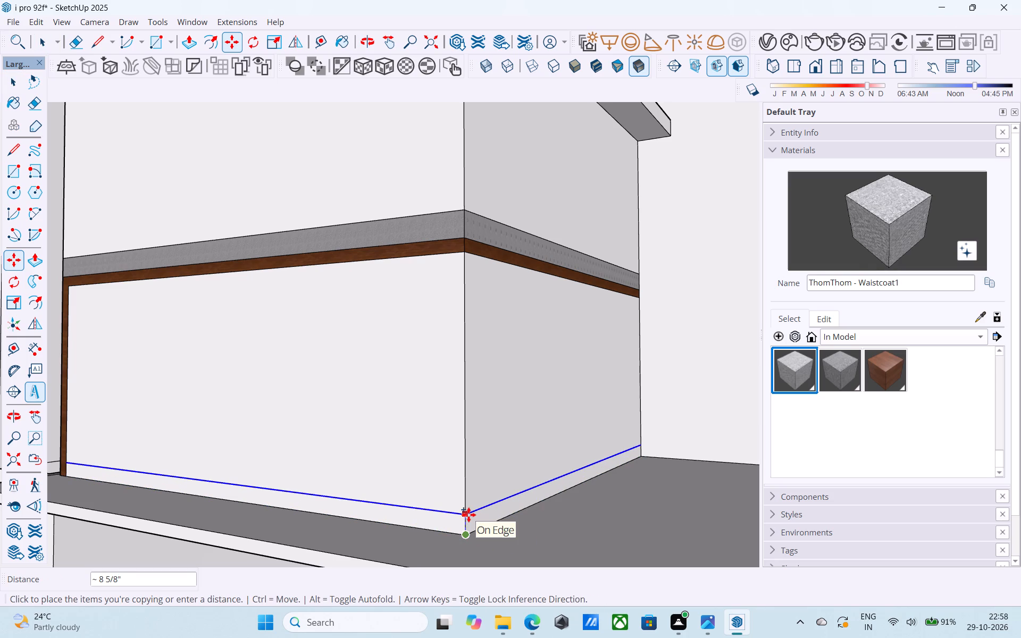
text(6")
key(Return)
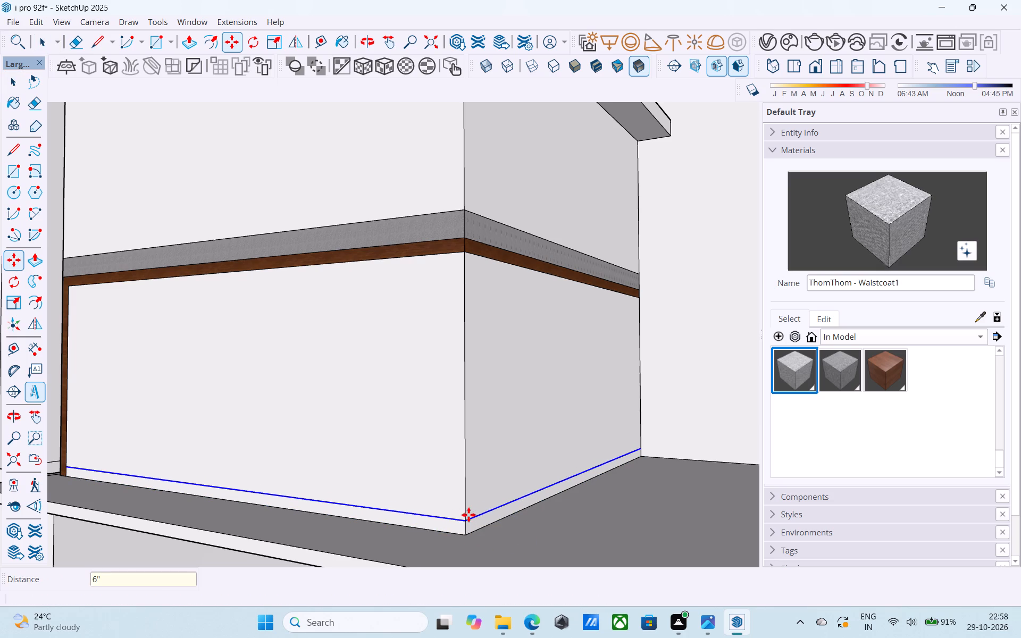
Paint both faces of the new strip along the block's base with Wood_Veneer_15_1K.
click(883, 362)
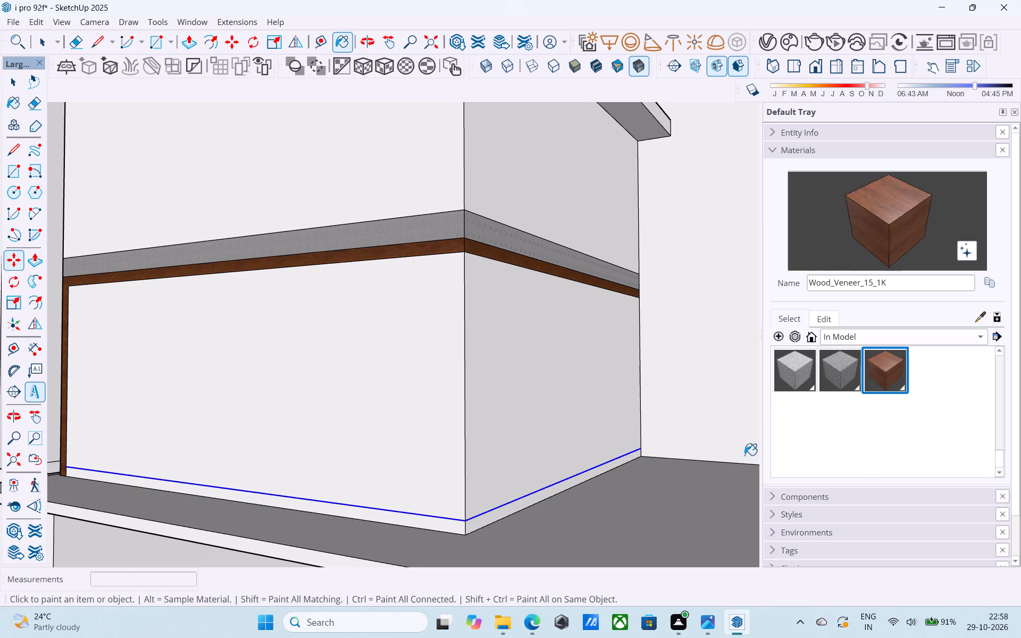
click(463, 529)
click(472, 526)
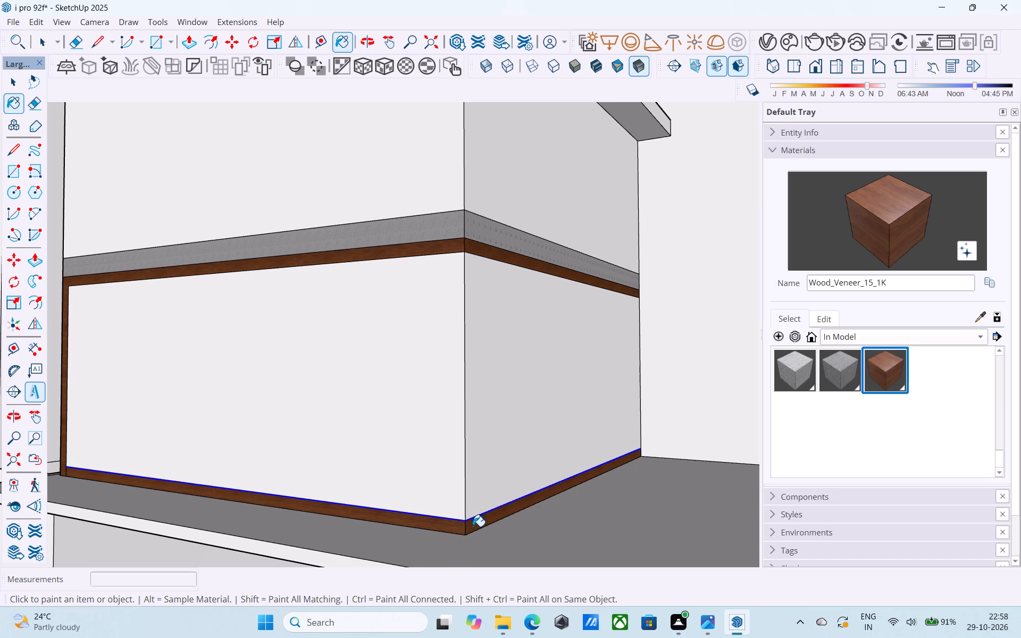
Offset the outline of the block's wood-framed front face inward by 3".
scroll(474, 526, down, 9)
middle_drag(479, 537, 523, 549)
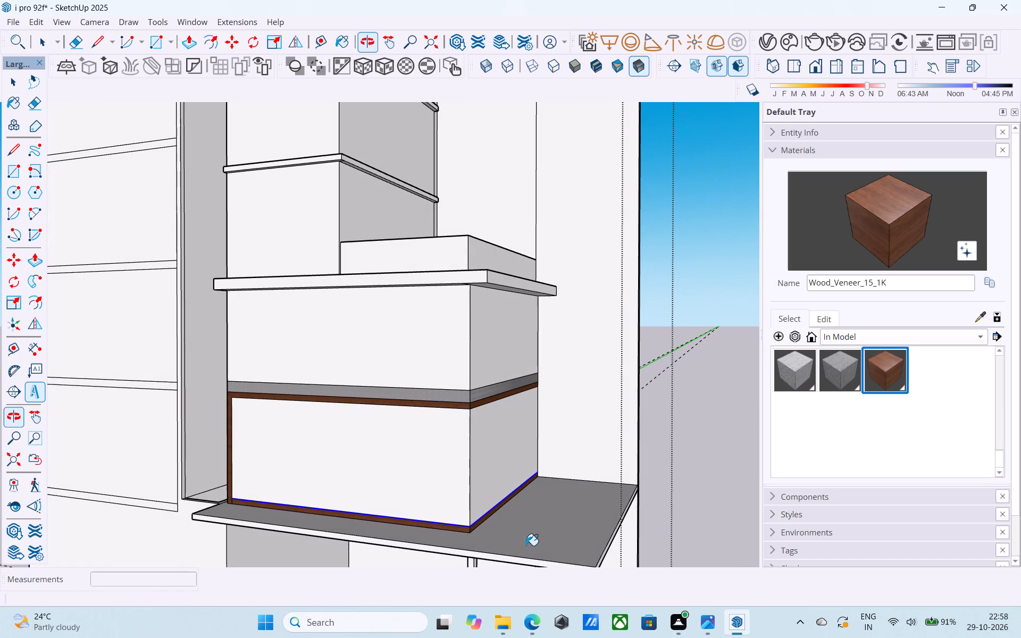
key(space)
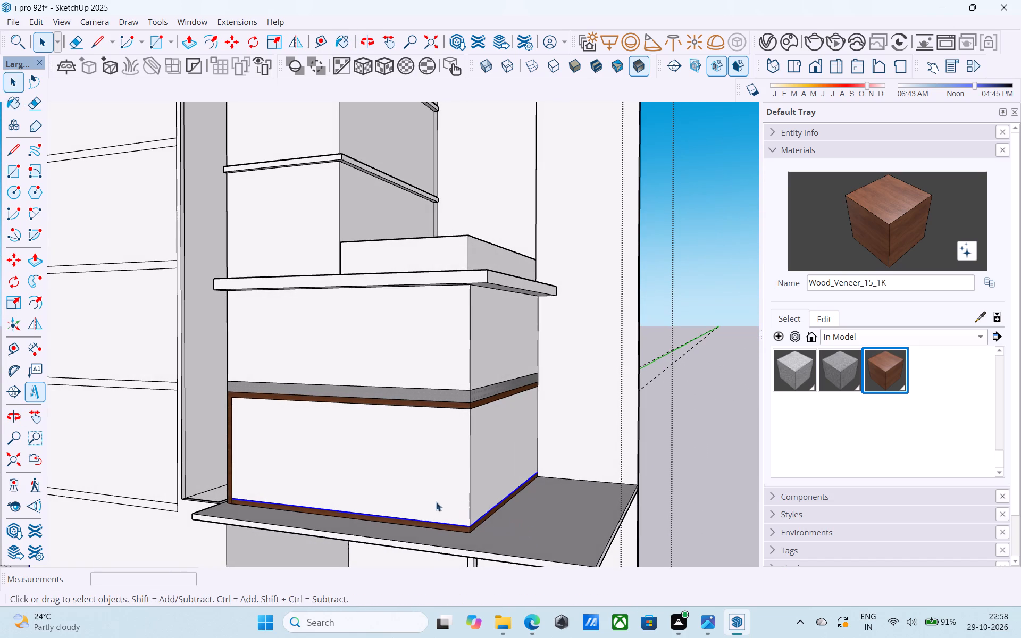
scroll(417, 489, up, 4)
click(414, 486)
key(f)
click(414, 486)
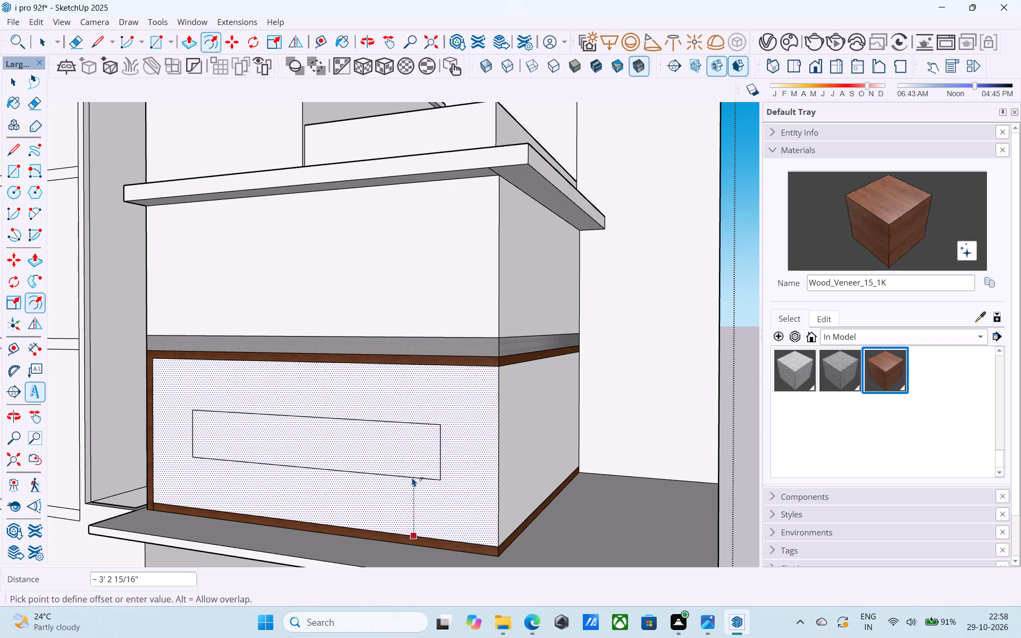
text(3")
key(Return)
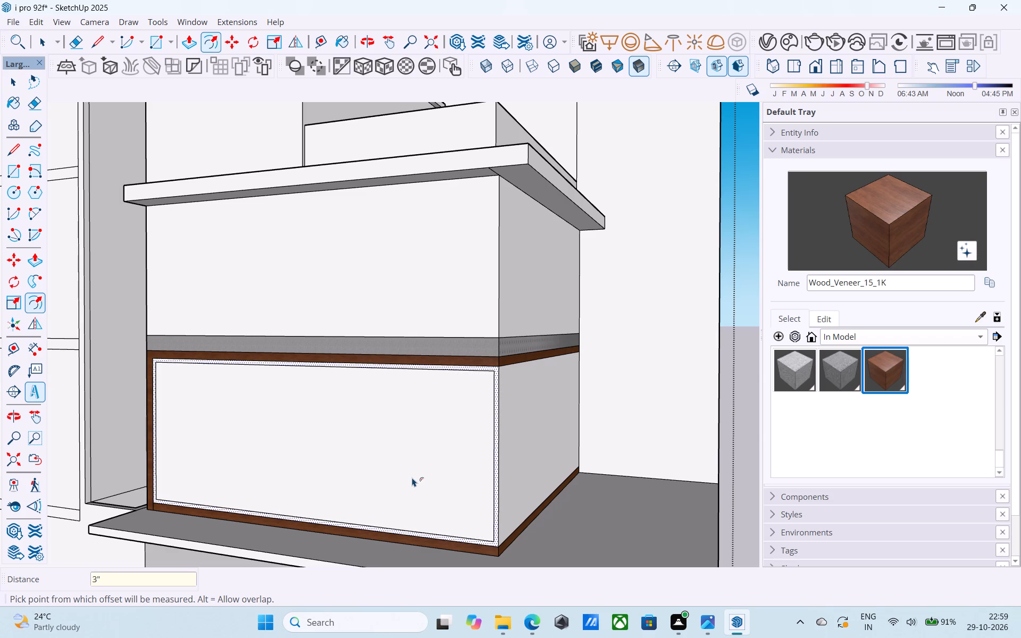
key(space)
Copy the offset outline's vertical edge 22' 9" across to the opposite edge and divide the span into 4 equal parts.
scroll(407, 464, down, 6)
shift+middle_drag(407, 464, 367, 472)
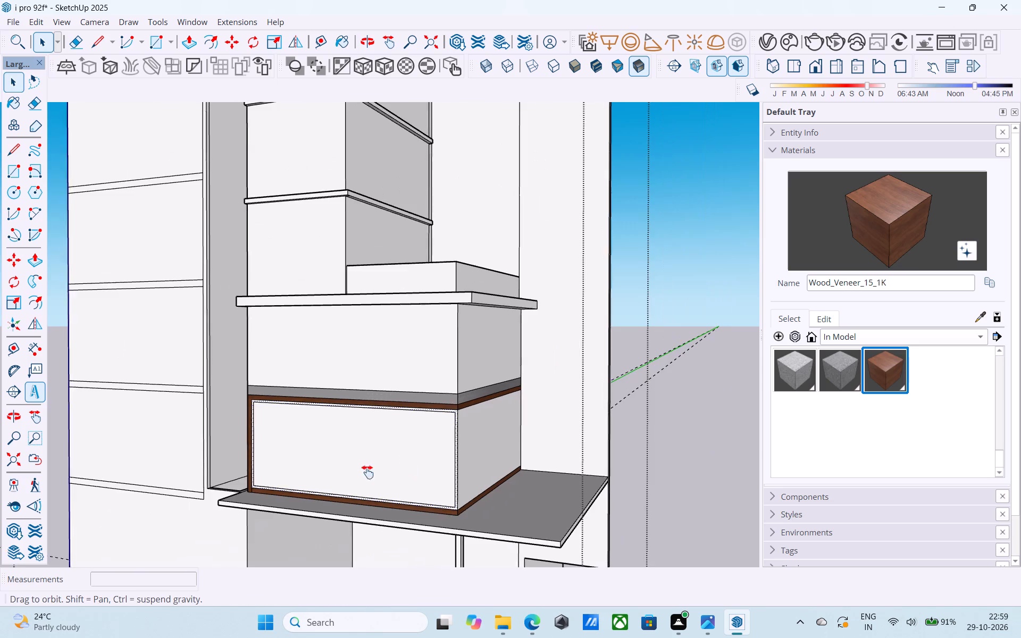
shift+middle_drag(367, 472, 414, 463)
scroll(304, 424, up, 6)
click(304, 419)
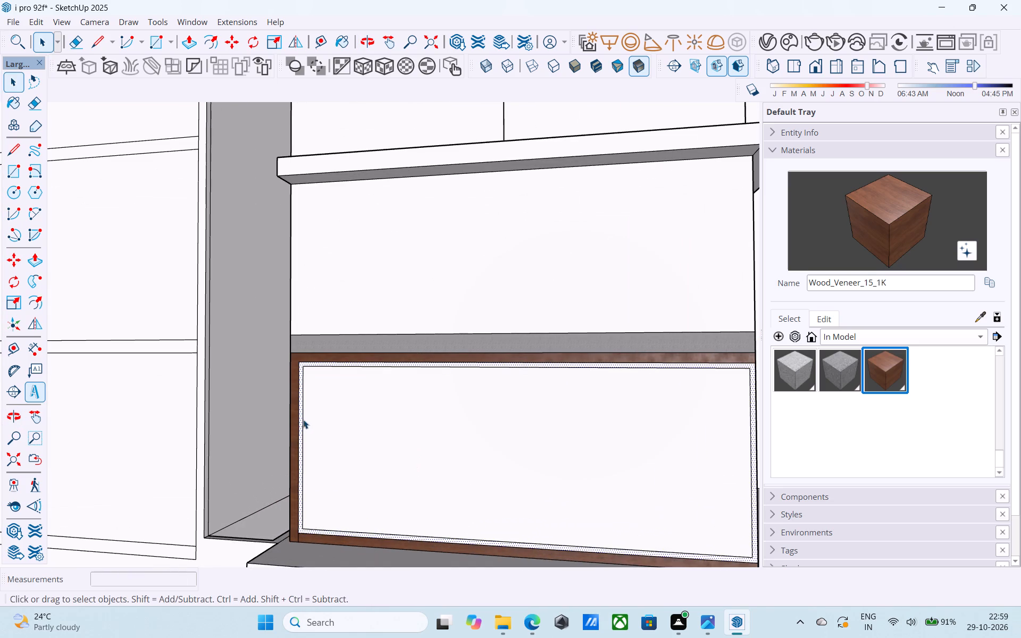
scroll(303, 419, down, 5)
shift+middle_drag(348, 443, 315, 449)
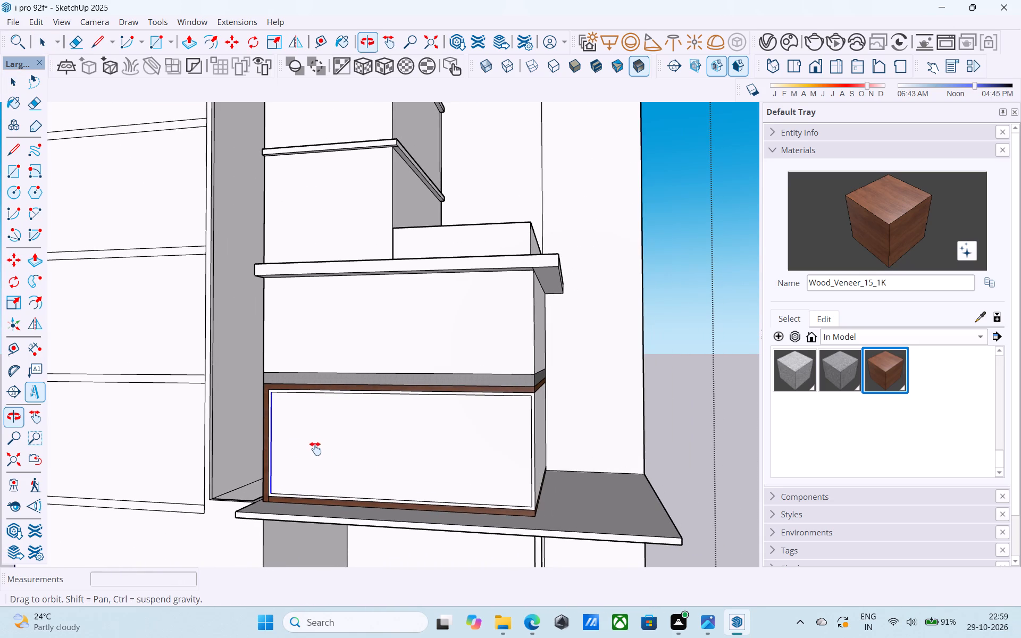
shift+middle_drag(315, 449, 302, 449)
key(m)
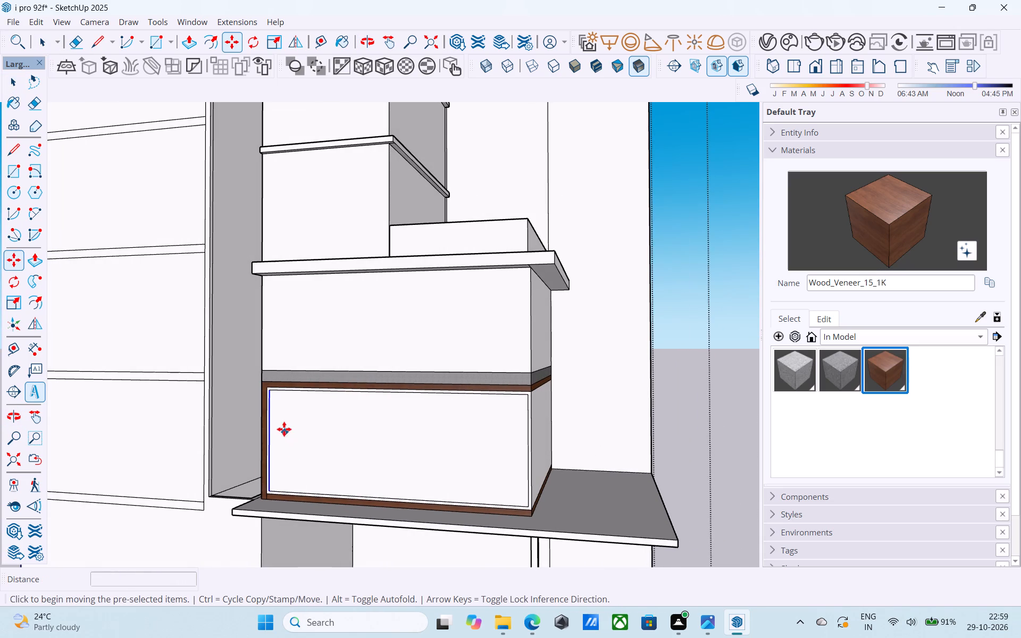
ctrl+scroll(284, 430, up, 9)
click(254, 352)
scroll(221, 363, down, 5)
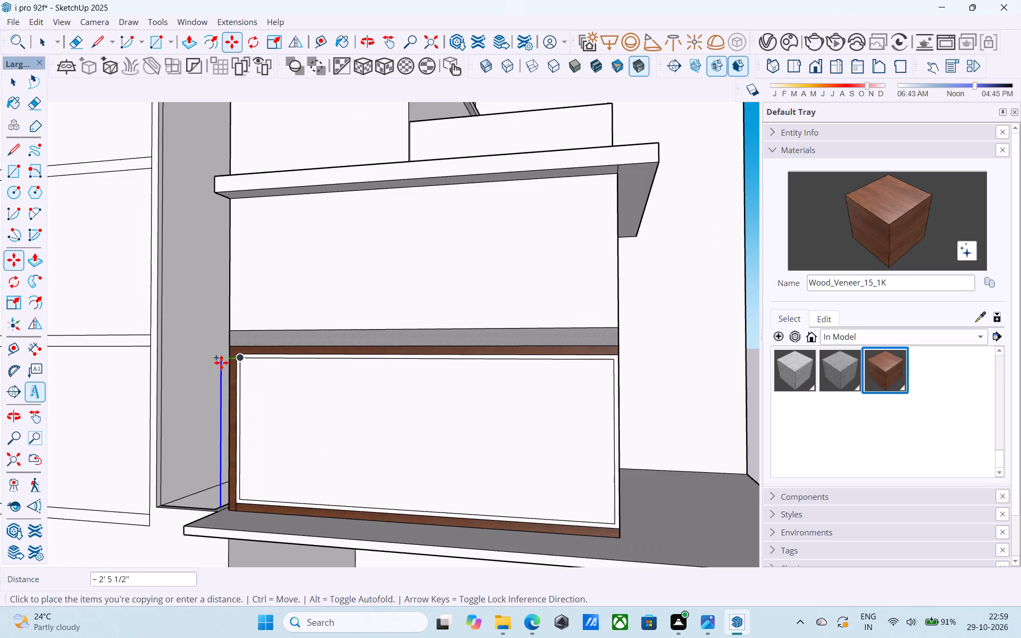
scroll(221, 363, down, 3)
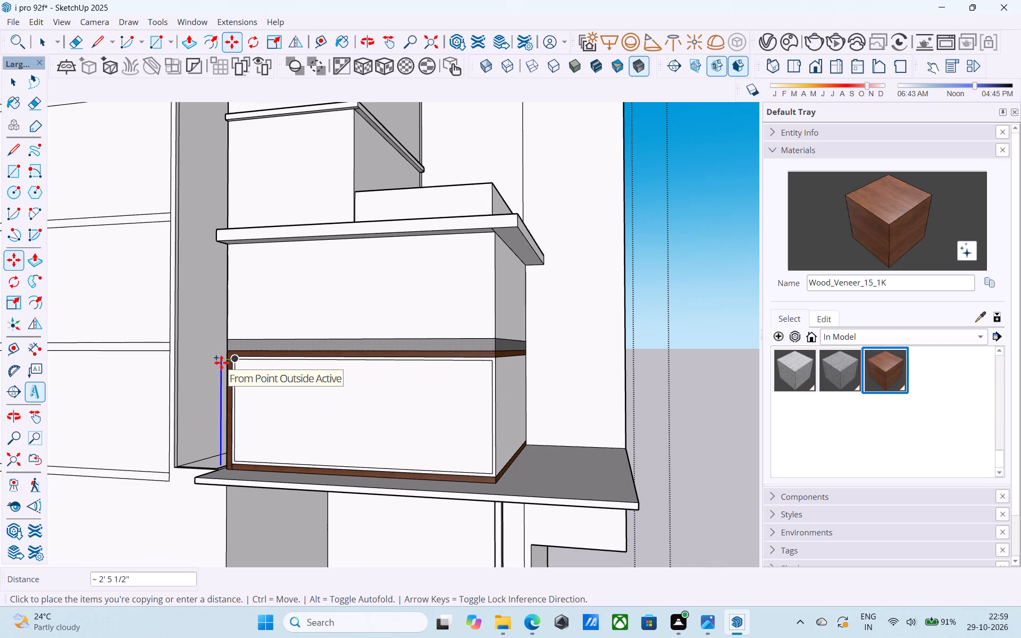
scroll(222, 363, down, 4)
scroll(341, 383, up, 5)
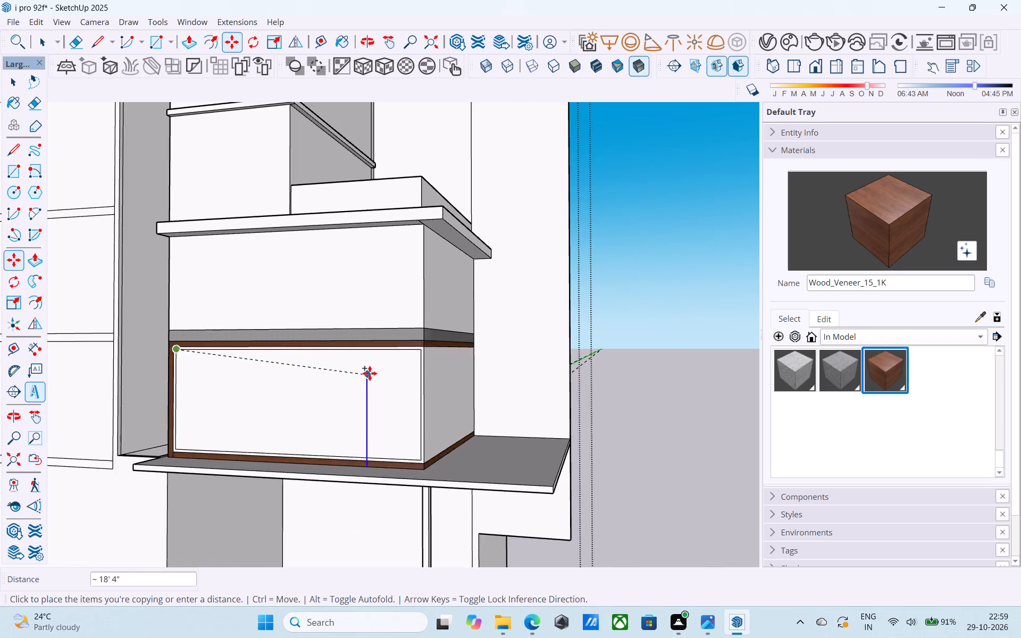
scroll(370, 373, up, 6)
scroll(466, 340, up, 7)
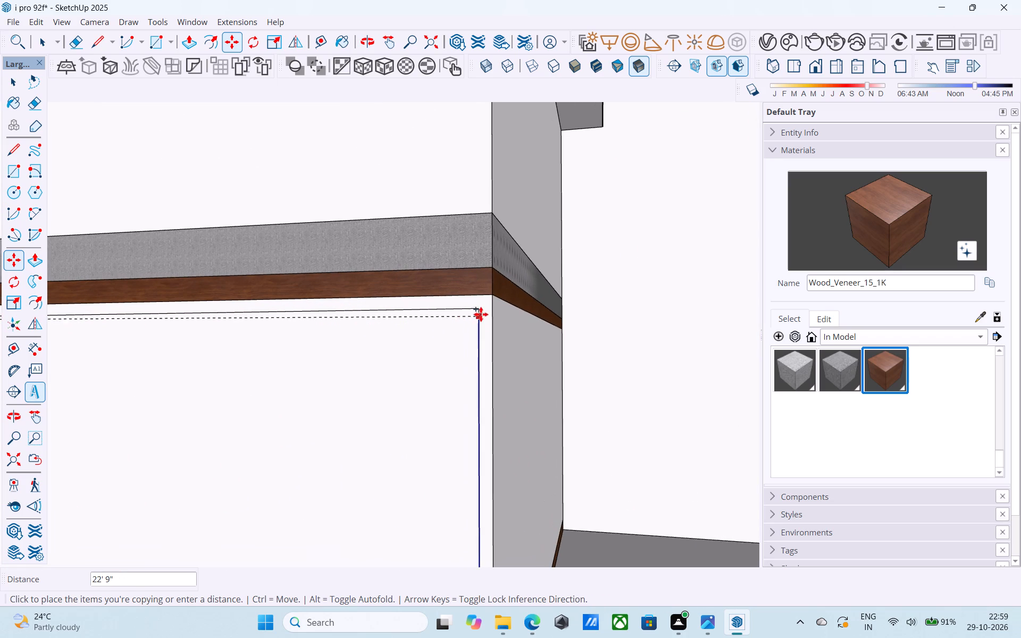
click(479, 311)
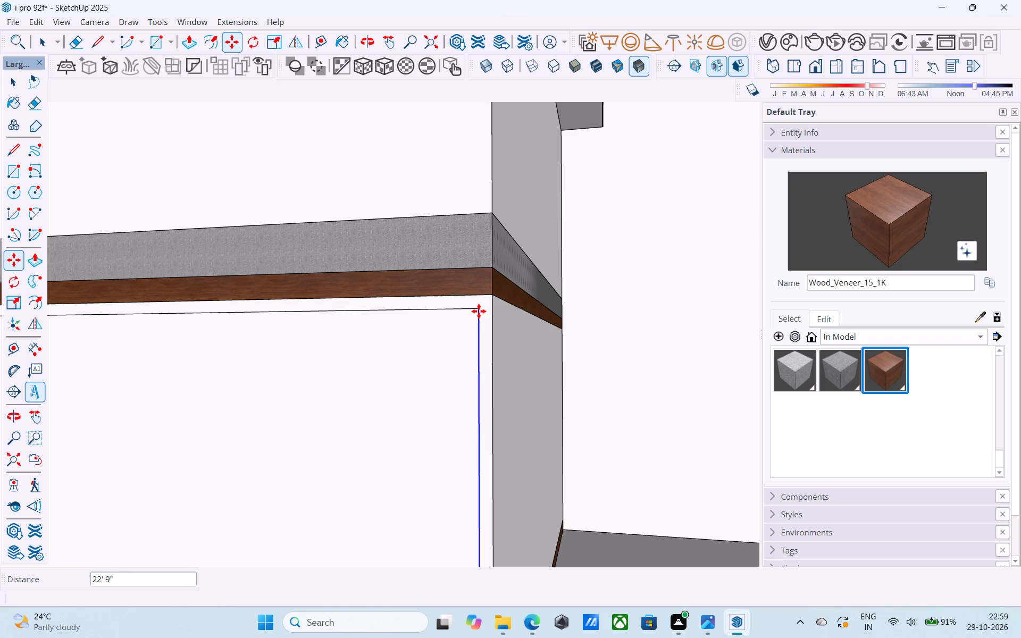
text(/4)
key(Return)
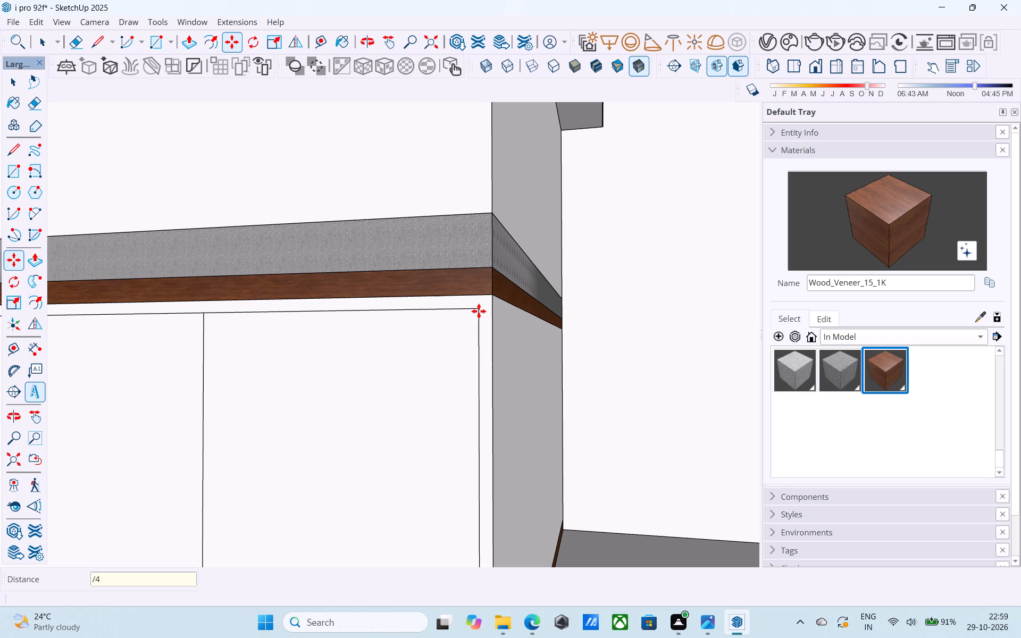
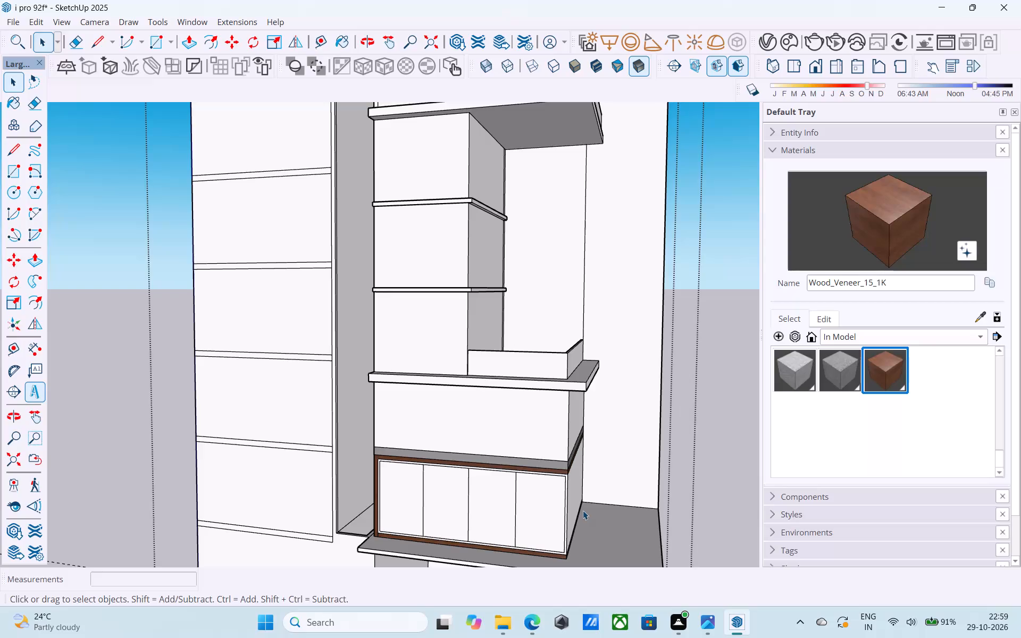
Copy the three vertical dividing lines on the wood-framed front panel 2" sideways to form narrow mullions.
scroll(584, 510, down, 4)
middle_drag(584, 510, 574, 521)
scroll(515, 527, up, 5)
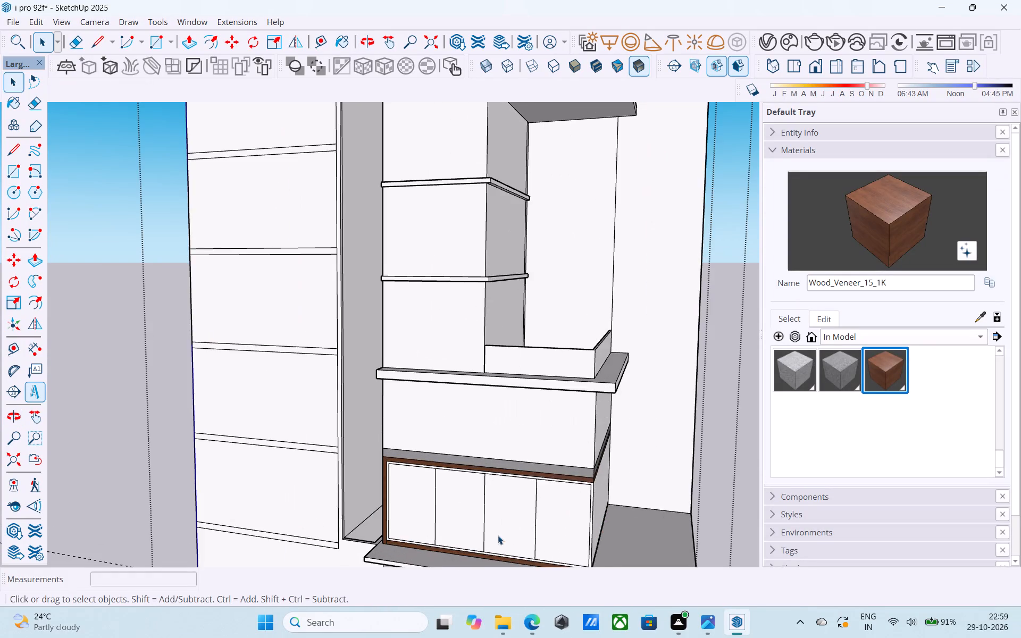
middle_drag(496, 534, 500, 507)
scroll(493, 506, up, 3)
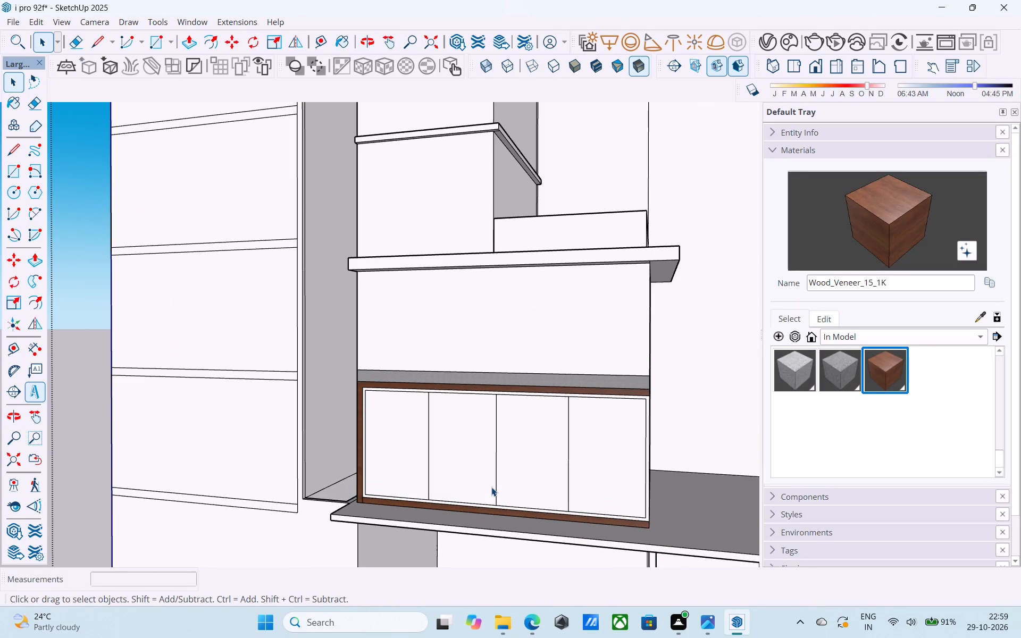
scroll(482, 491, down, 2)
middle_drag(482, 491, 482, 444)
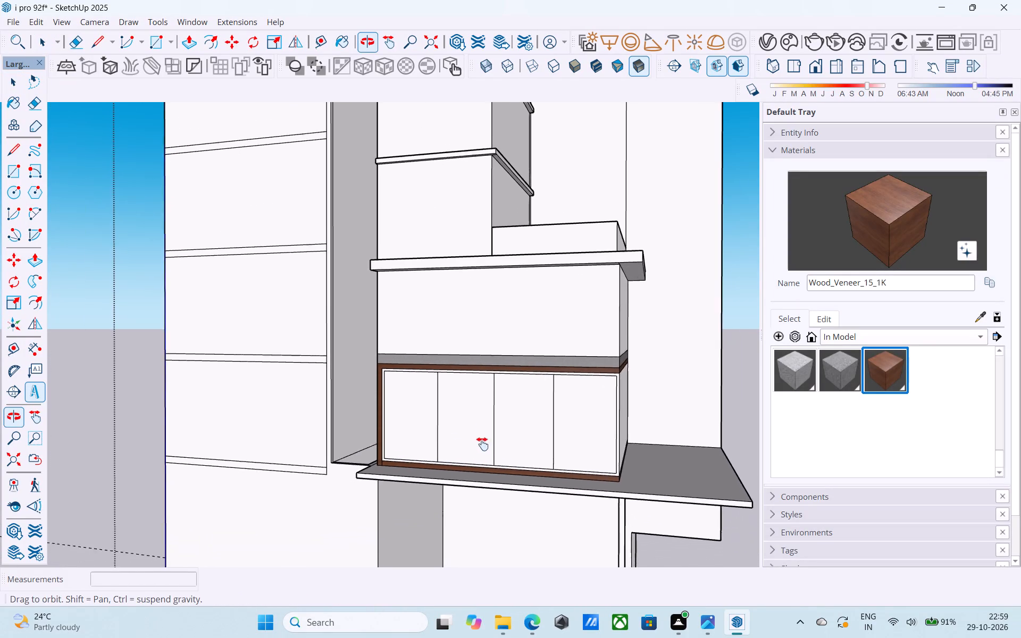
middle_drag(482, 444, 486, 422)
scroll(462, 411, up, 5)
click(426, 390)
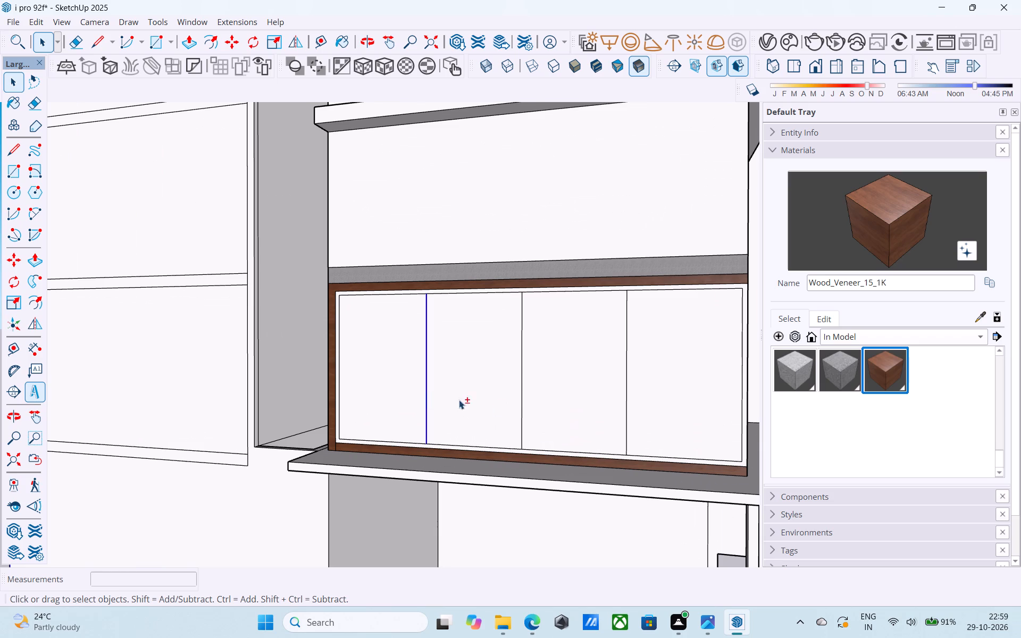
shift+click(524, 405)
shift+click(522, 406)
shift+click(528, 405)
shift+click(627, 396)
shift+middle_drag(627, 395, 619, 396)
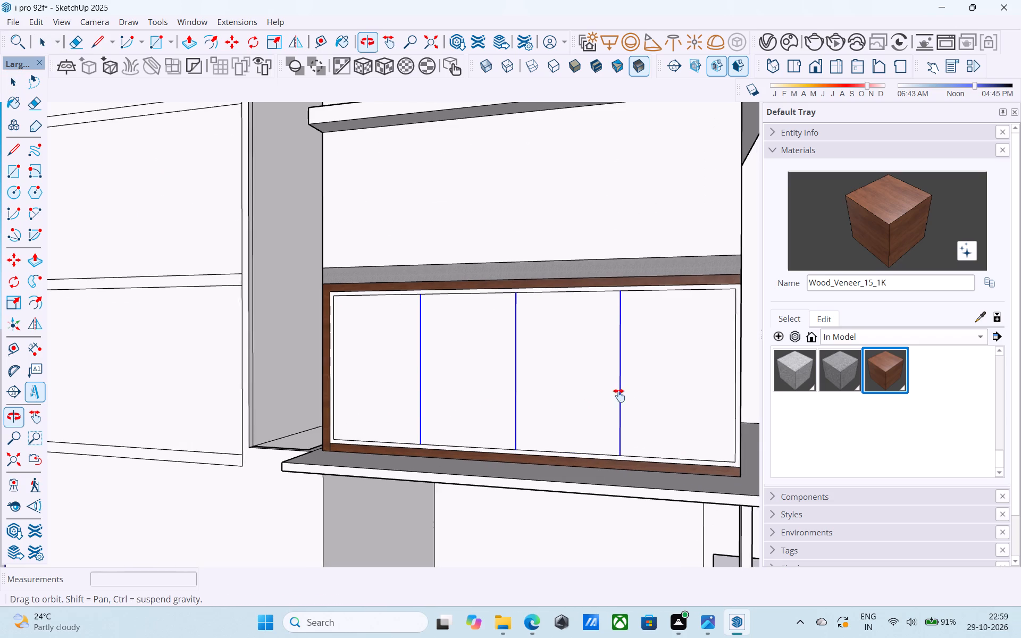
shift+middle_drag(619, 396, 604, 388)
key(m)
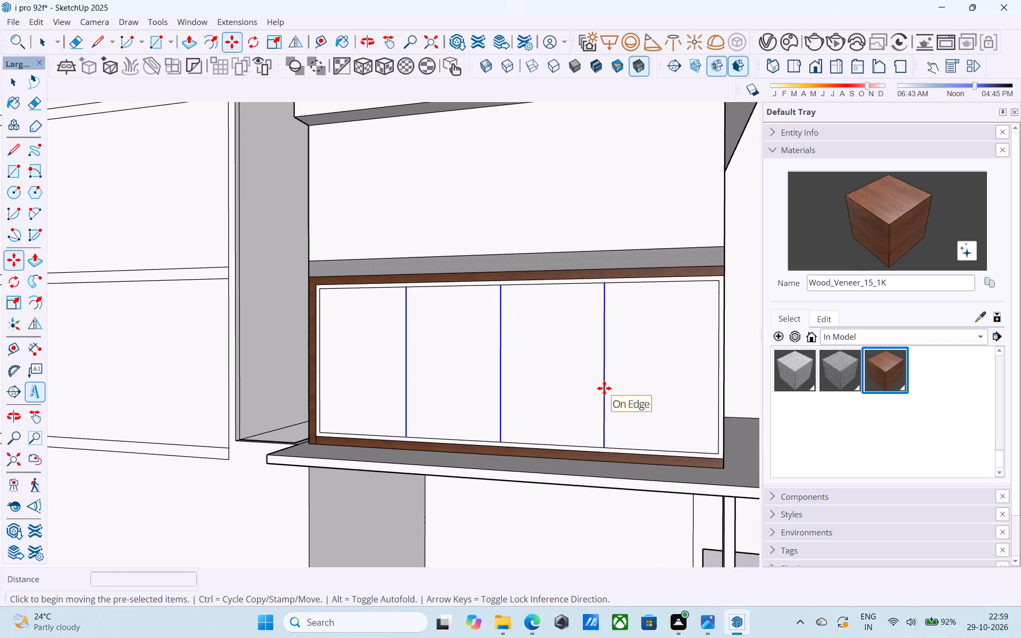
ctrl+scroll(604, 388, up, 1)
scroll(394, 451, up, 4)
click(384, 439)
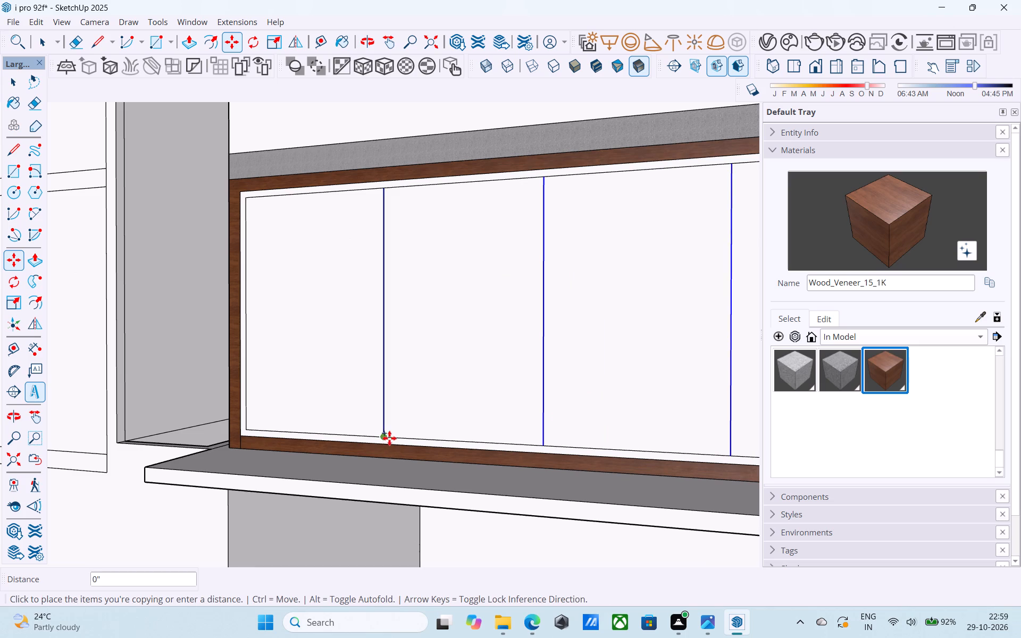
text(2")
key(Return)
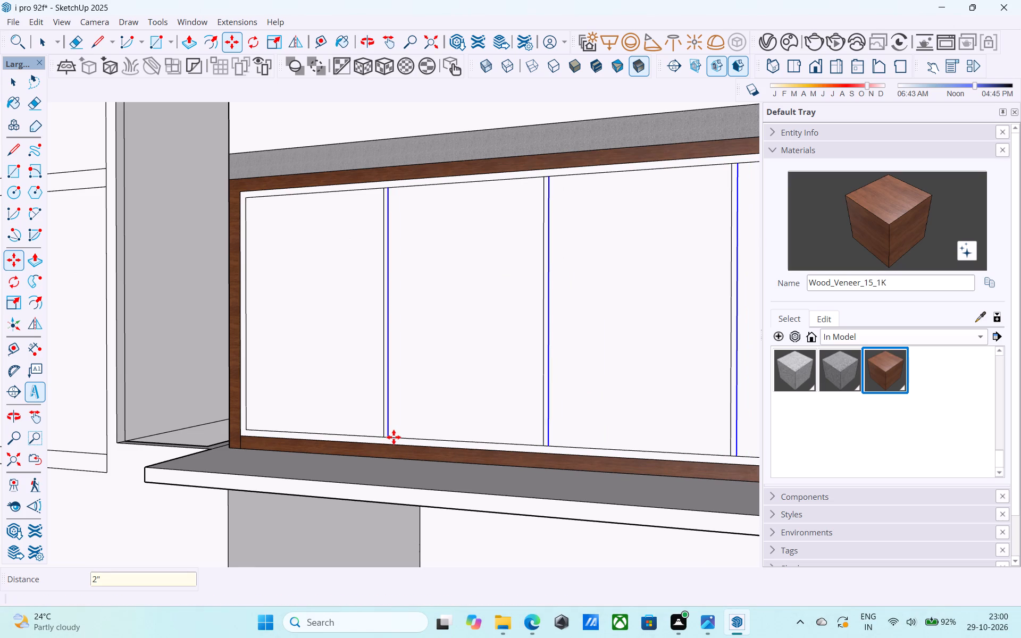
key(space)
Push the four panes between the mullions of the front window inward by 6" to hollow out the frame.
click(362, 379)
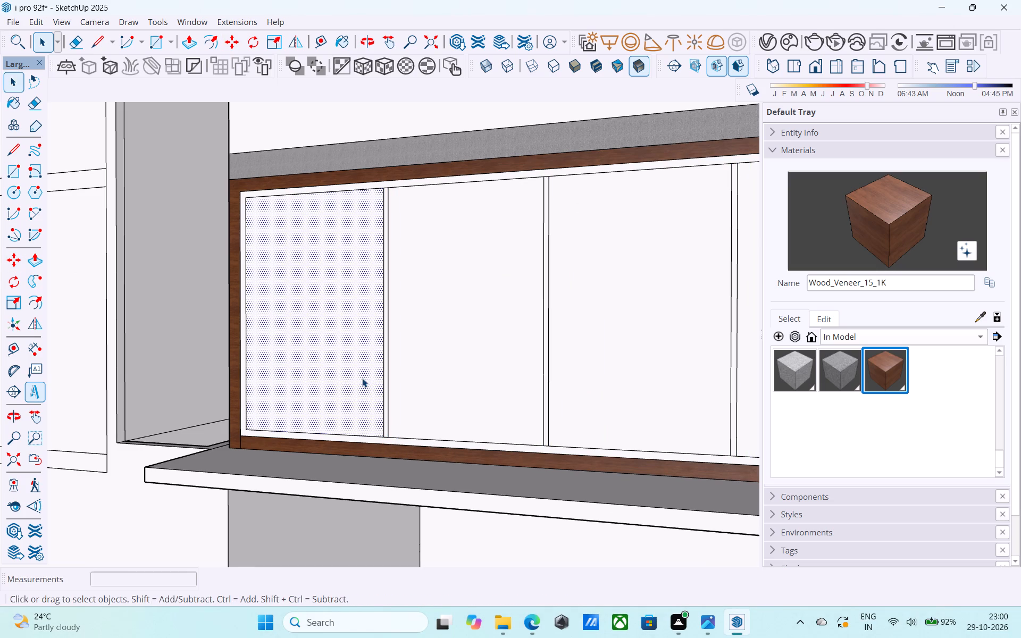
key(p)
scroll(362, 378, up, 2)
click(362, 378)
scroll(369, 337, up, 2)
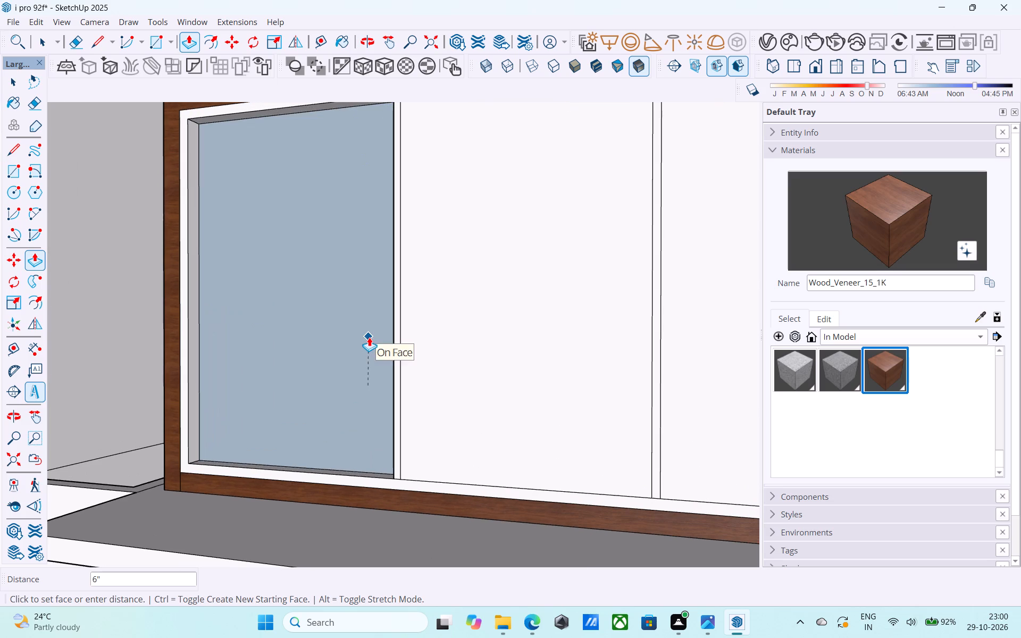
click(369, 337)
scroll(372, 337, down, 5)
double_click(406, 337)
double_click(537, 333)
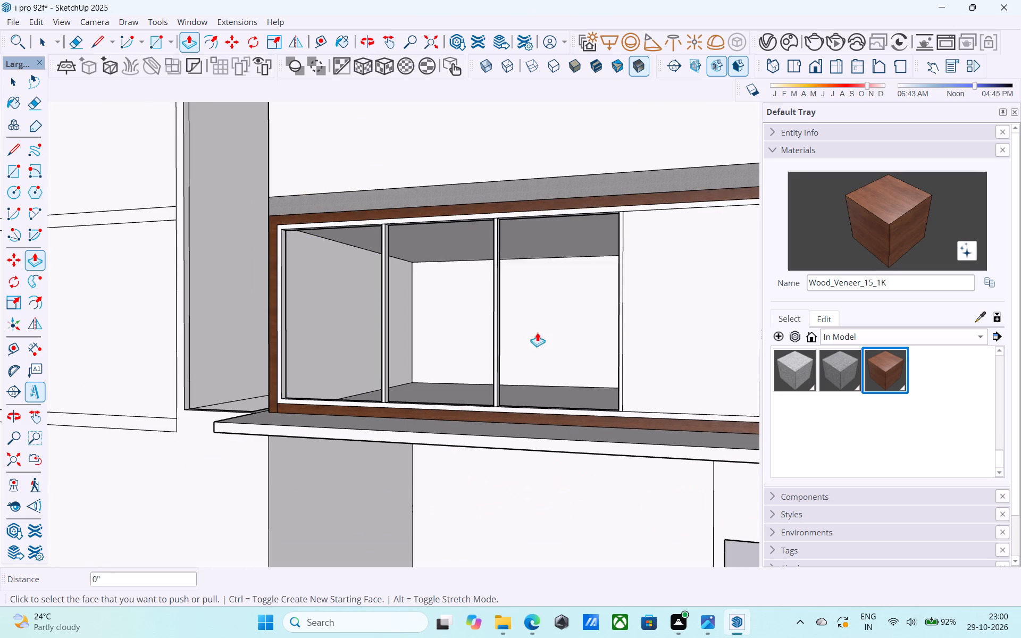
scroll(406, 347, down, 5)
double_click(556, 331)
Delete the leftover face in the last pane, nearest the building corner.
middle_drag(556, 331, 484, 347)
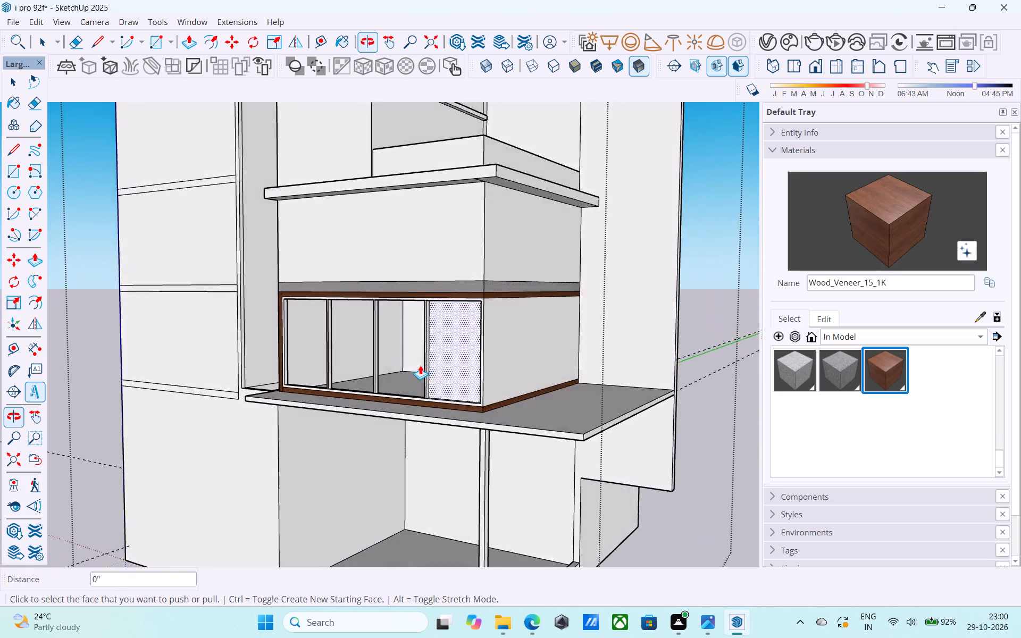
scroll(420, 365, up, 7)
key(space)
click(529, 356)
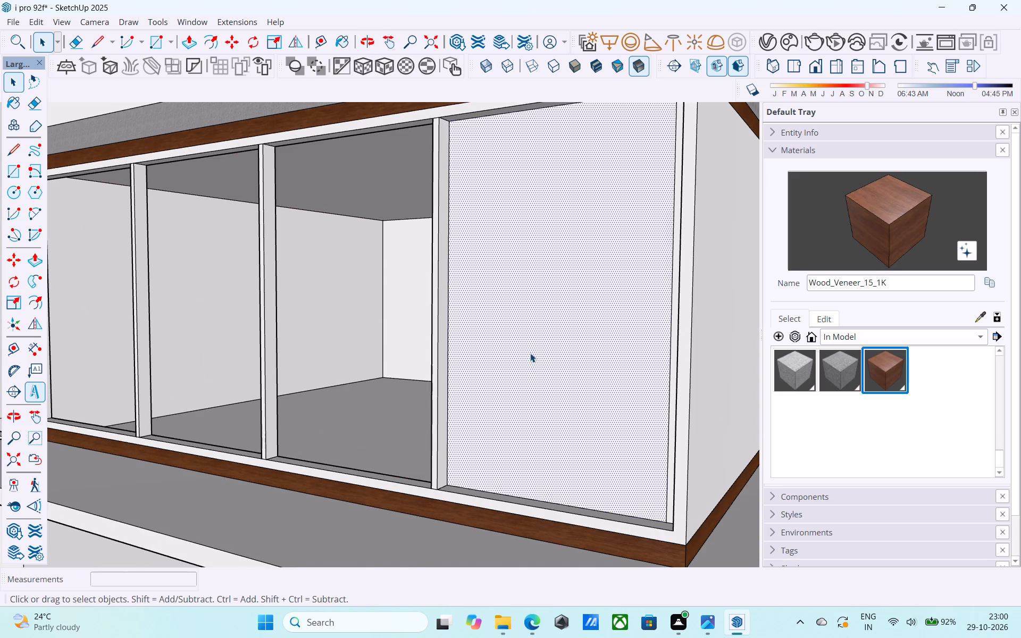
key(Delete)
Offset the outline of the adjoining side wall face, between the wood bands, inward by 3".
scroll(530, 350, down, 3)
middle_drag(530, 350, 529, 341)
scroll(557, 301, down, 6)
middle_drag(523, 352, 714, 398)
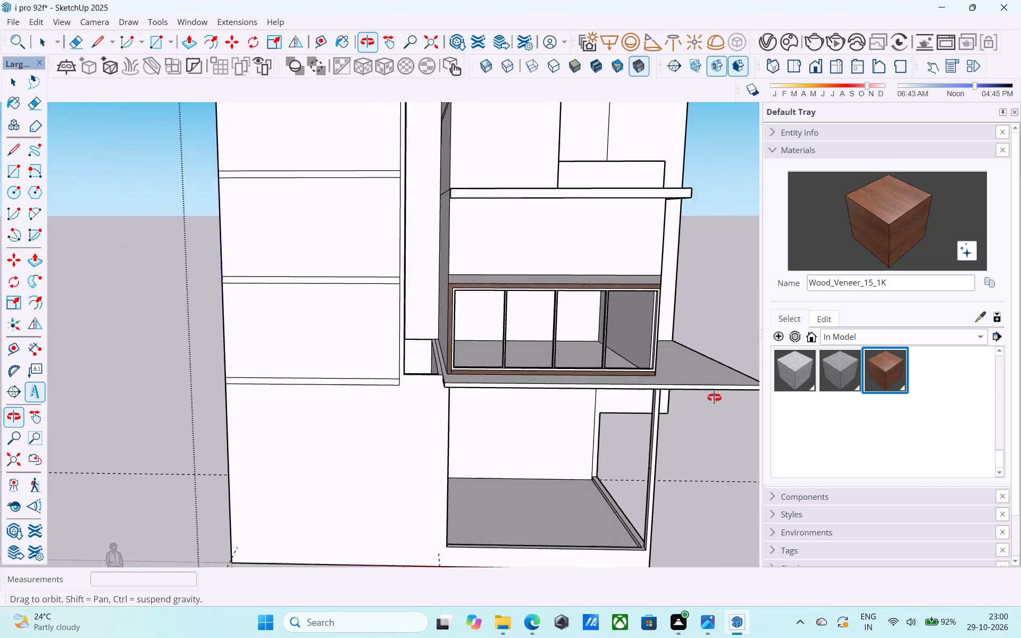
middle_drag(714, 398, 279, 375)
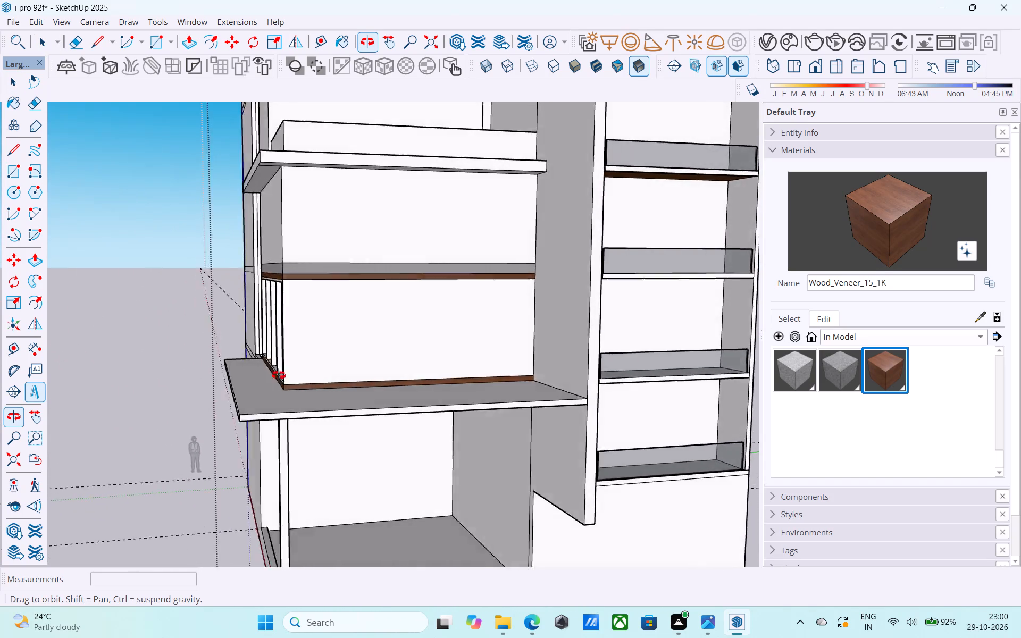
middle_drag(279, 375, 415, 404)
scroll(446, 385, up, 6)
middle_click(430, 372)
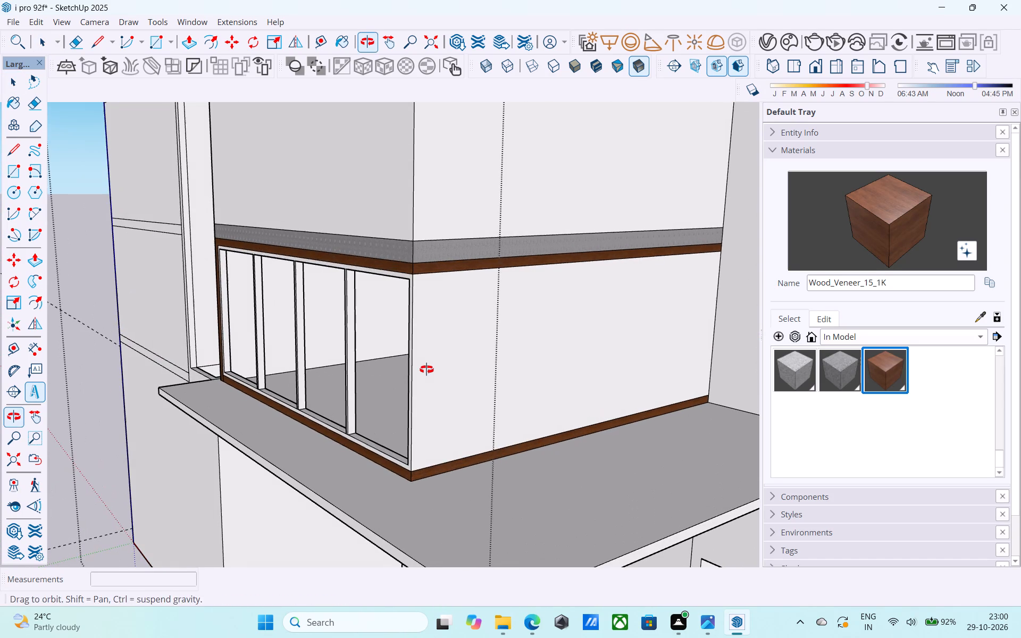
scroll(428, 365, up, 3)
key(f)
click(429, 364)
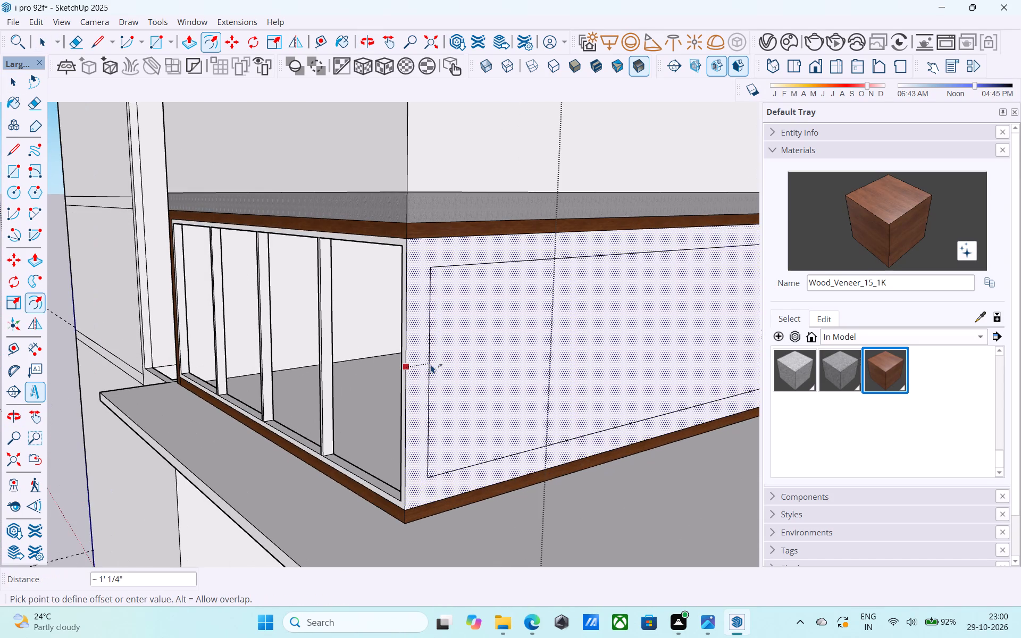
scroll(433, 367, up, 1)
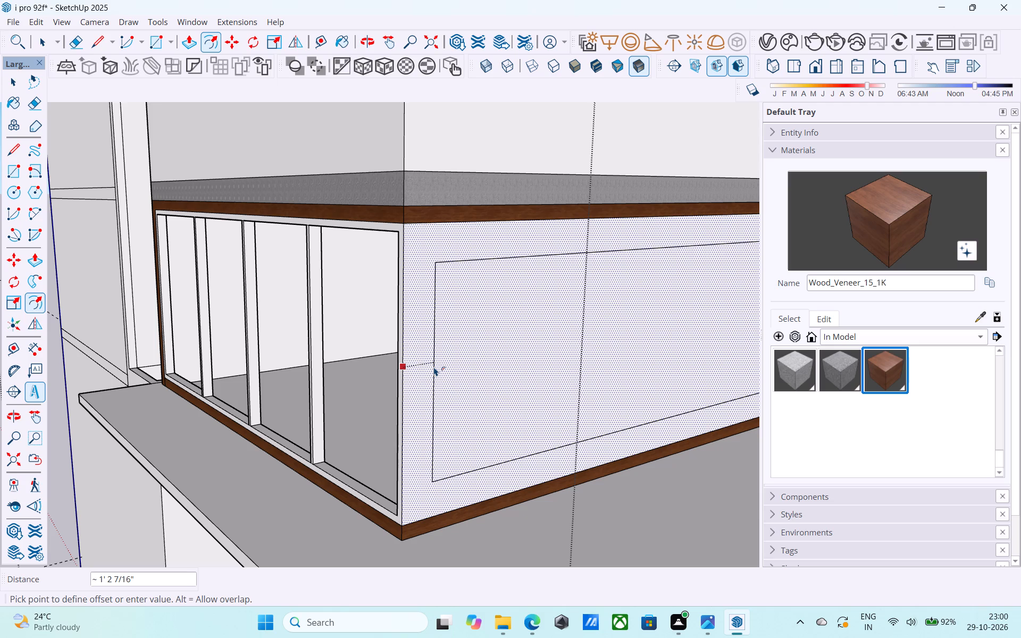
text(3")
key(Return)
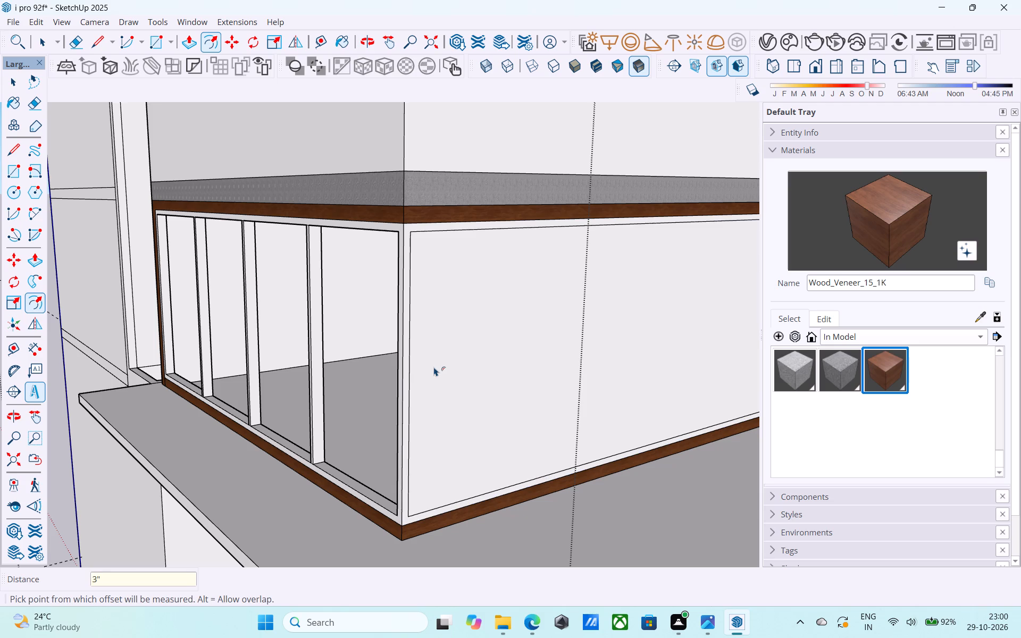
scroll(431, 367, down, 4)
middle_drag(428, 370, 434, 375)
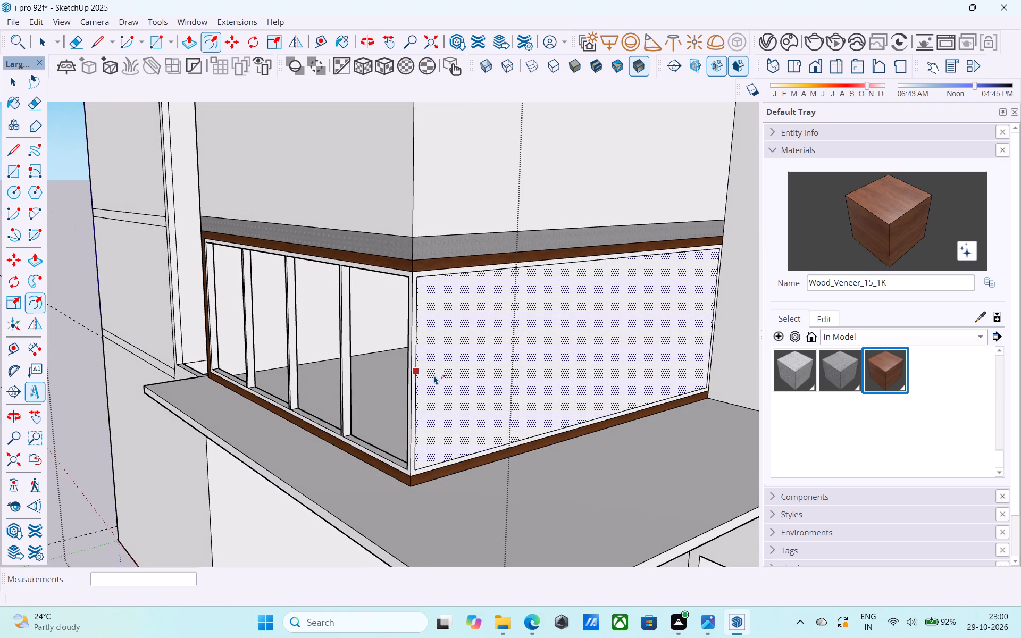
key(space)
Copy the inset outline's vertical edge at the corner 24' to its opposite end and divide the span into 3 equal parts.
scroll(444, 374, down, 6)
middle_drag(443, 374, 391, 367)
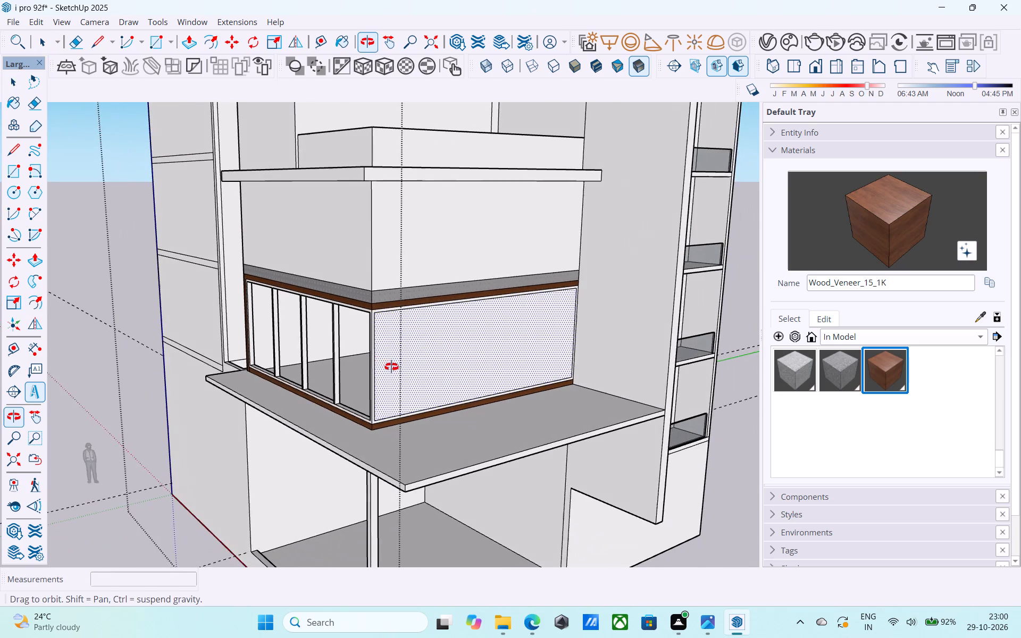
middle_drag(391, 367, 360, 354)
scroll(305, 316, up, 8)
click(323, 313)
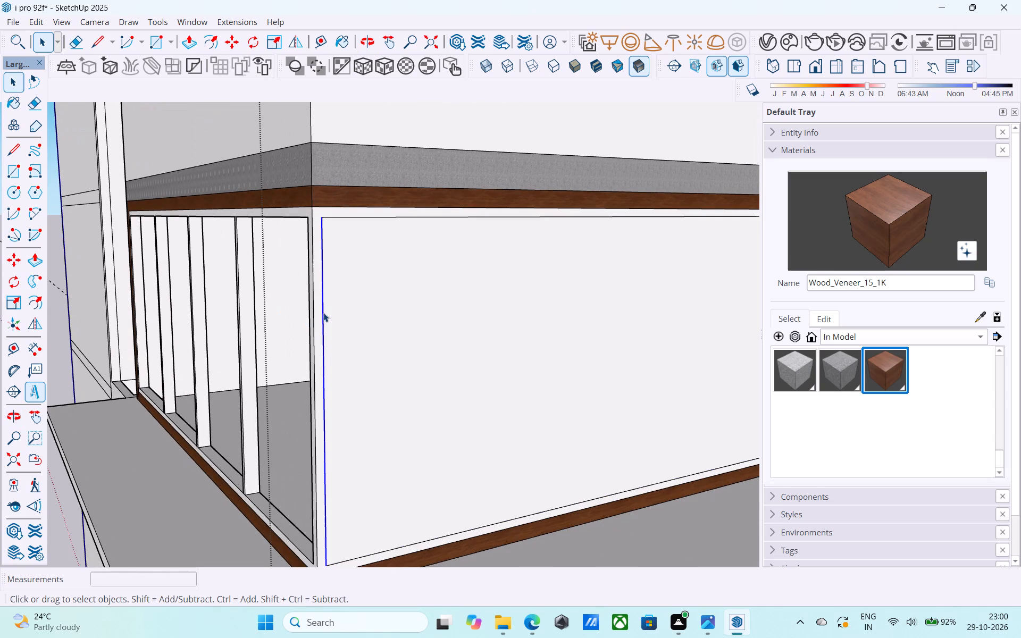
key(m)
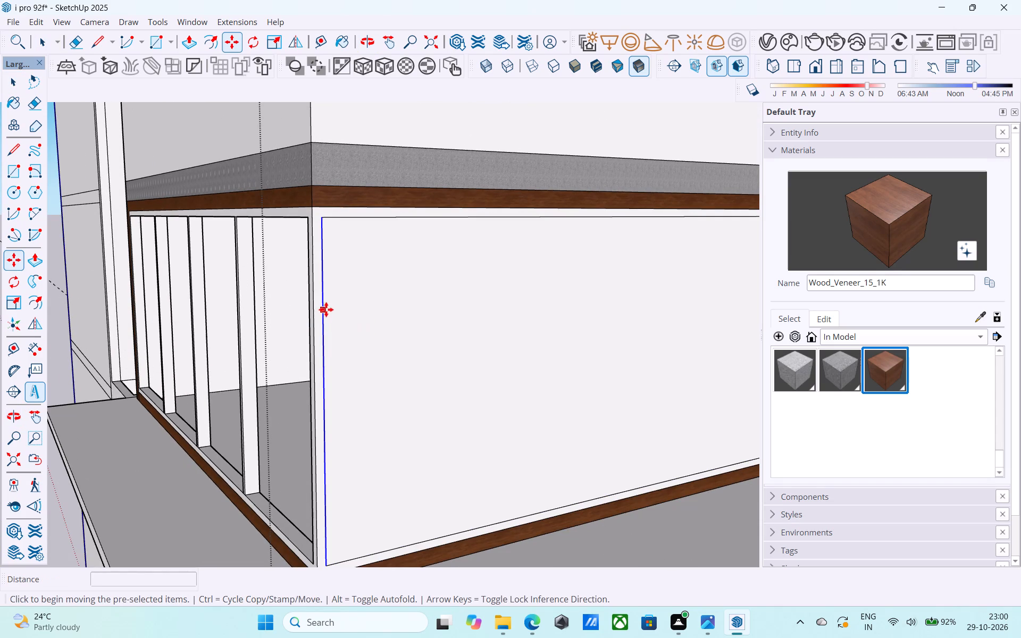
click(322, 216)
scroll(338, 272, down, 4)
shift+middle_drag(339, 275, 192, 309)
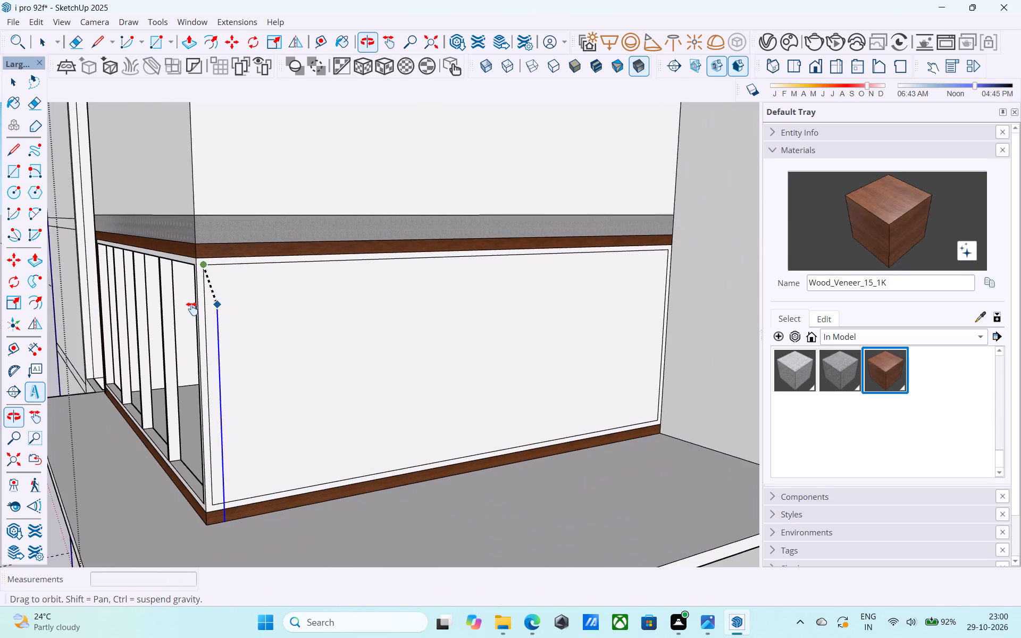
shift+middle_drag(192, 309, 178, 310)
scroll(642, 249, up, 6)
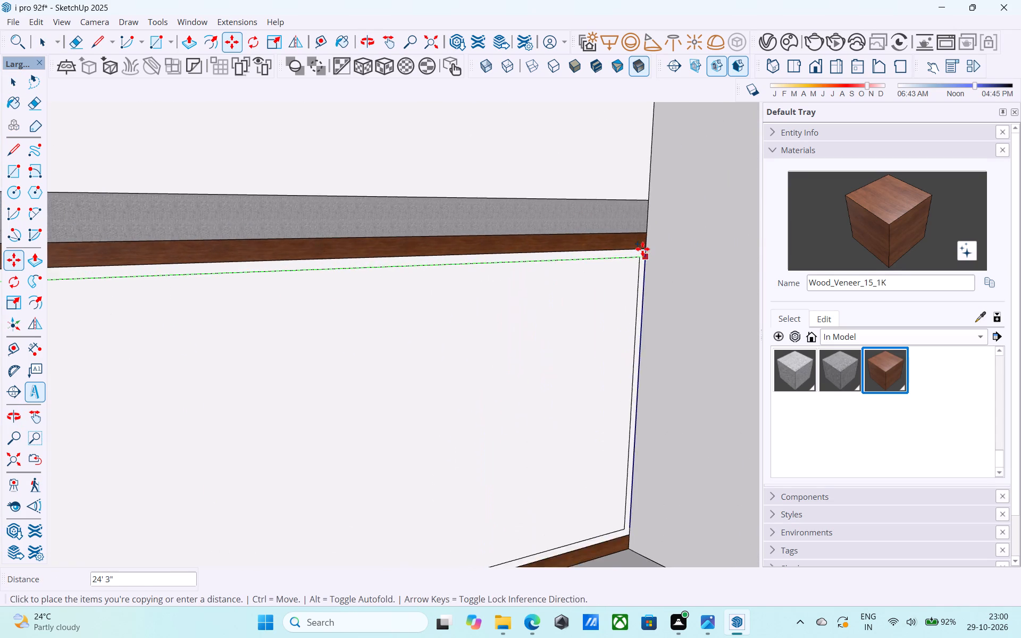
scroll(642, 249, up, 9)
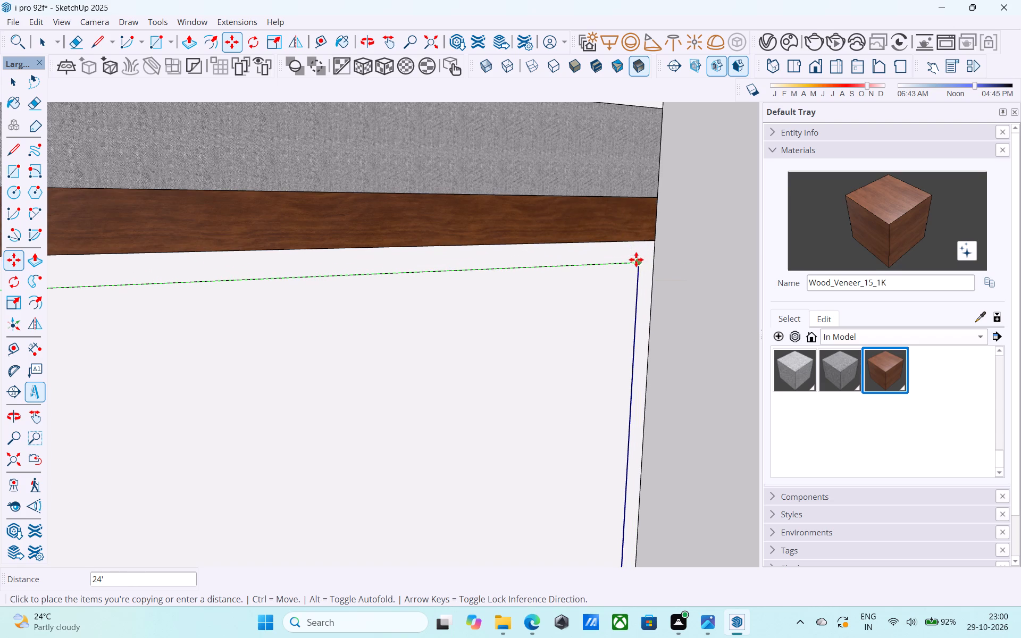
click(636, 259)
key(slash)
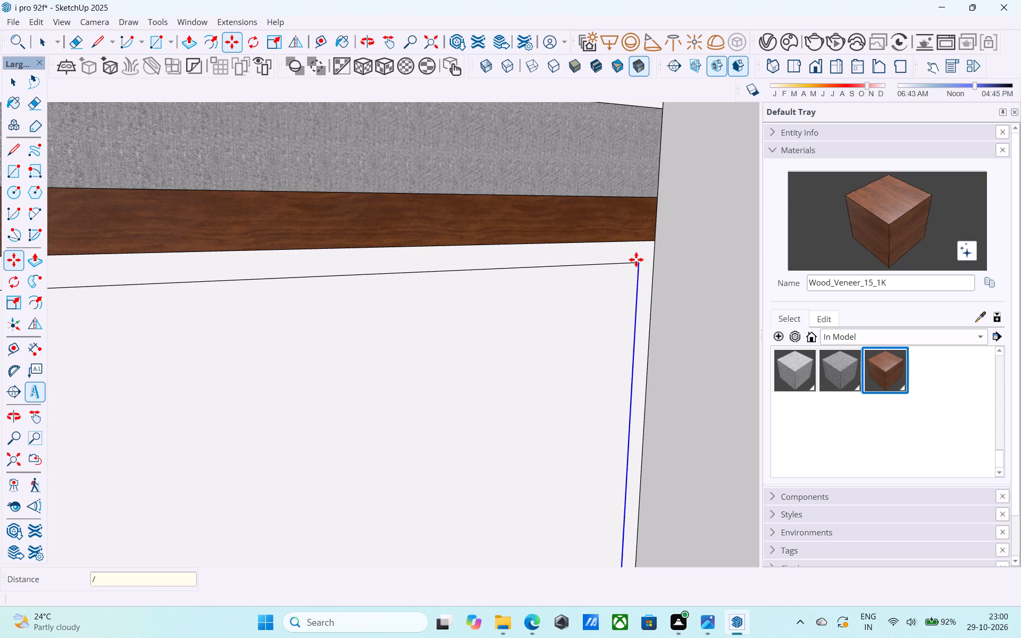
key(3)
key(Return)
key(space)
Copy the two vertical division lines of the side window 3" toward the building corner to outline the mullions.
scroll(636, 259, down, 4)
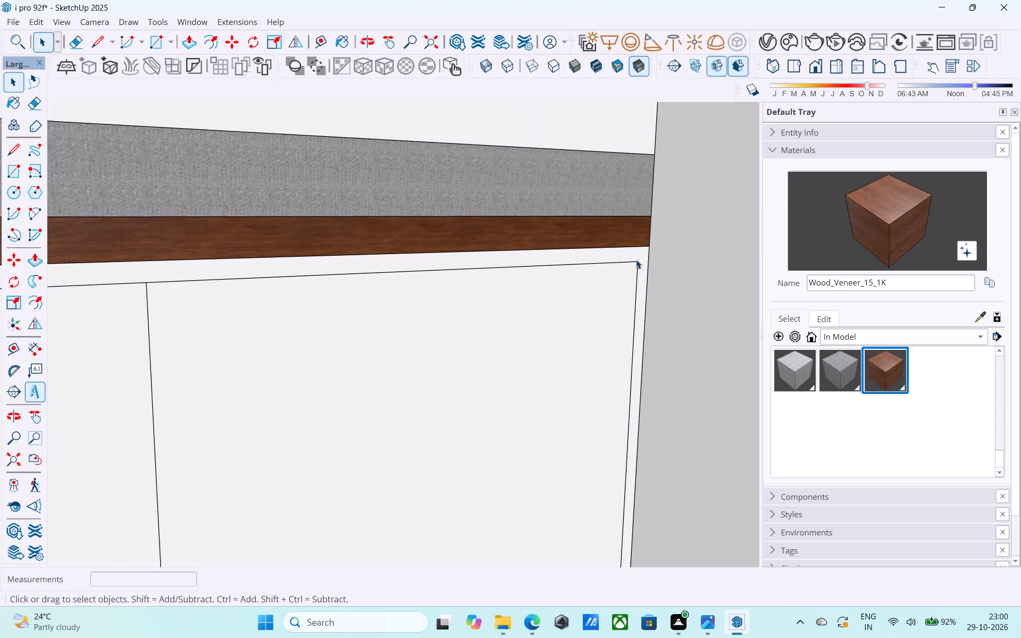
scroll(636, 259, down, 17)
middle_drag(596, 263, 604, 257)
scroll(431, 293, up, 4)
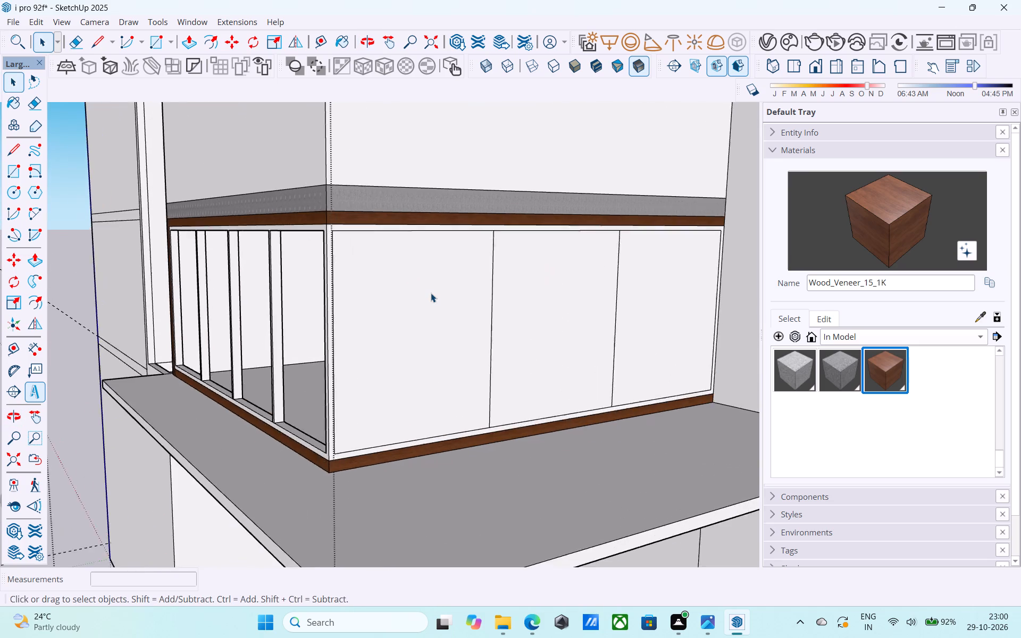
scroll(431, 293, up, 1)
middle_drag(431, 293, 397, 297)
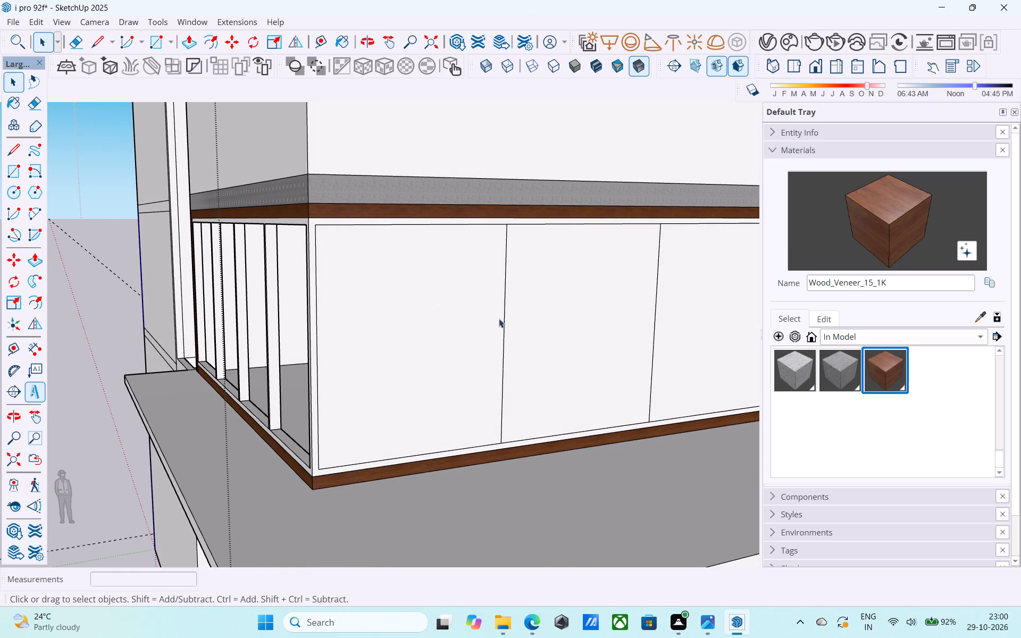
click(506, 324)
click(506, 324)
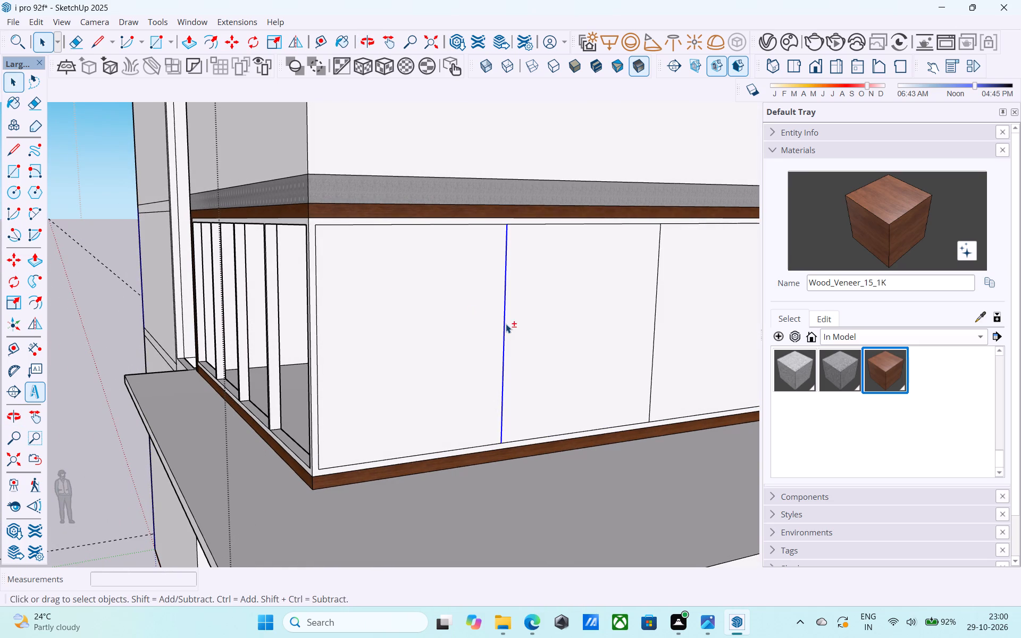
shift+click(655, 324)
key(m)
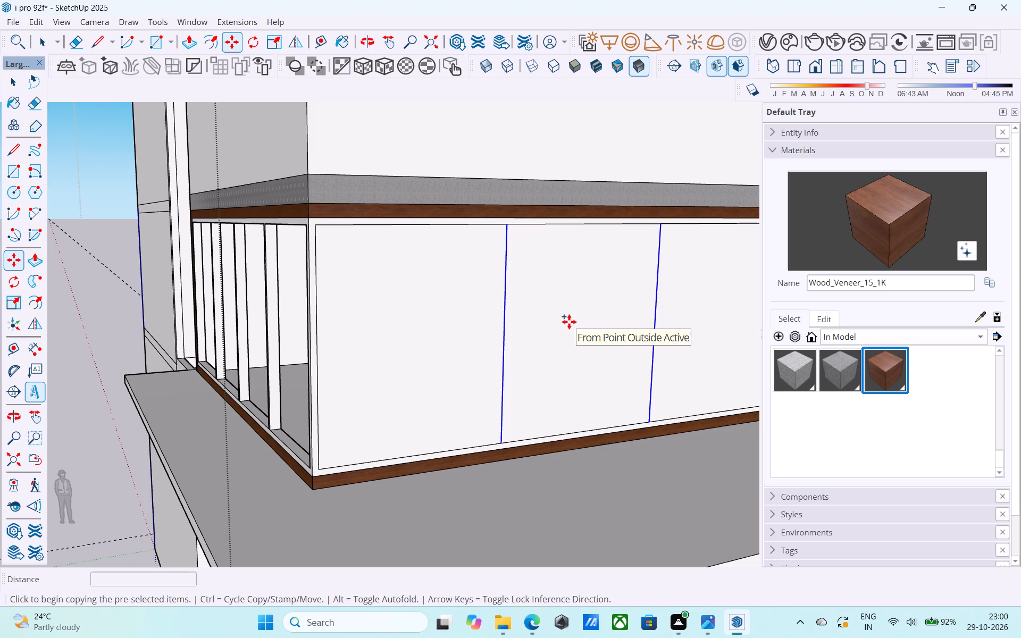
click(506, 445)
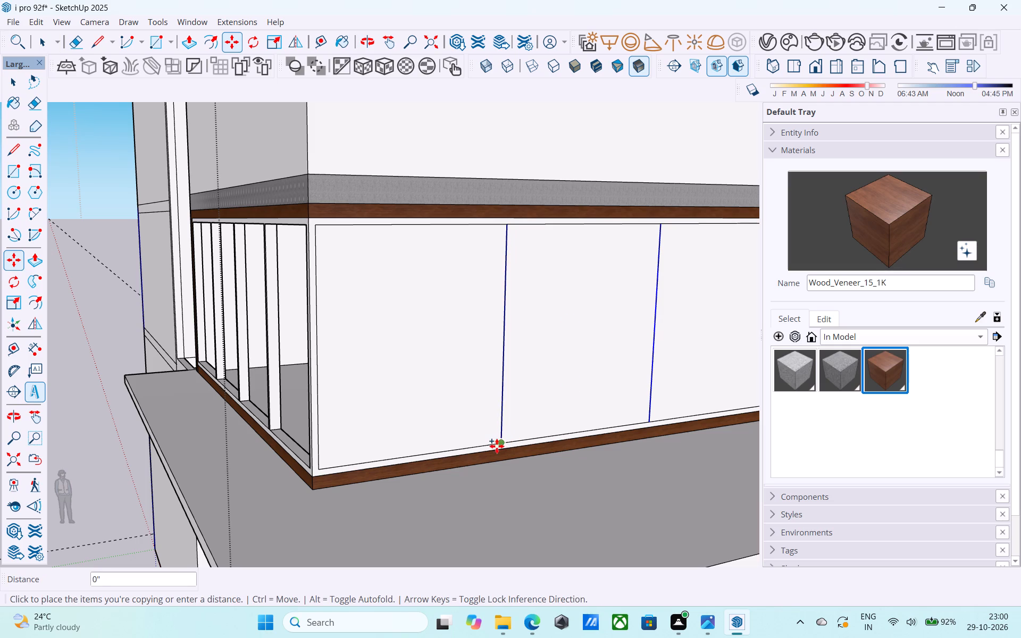
scroll(492, 447, up, 2)
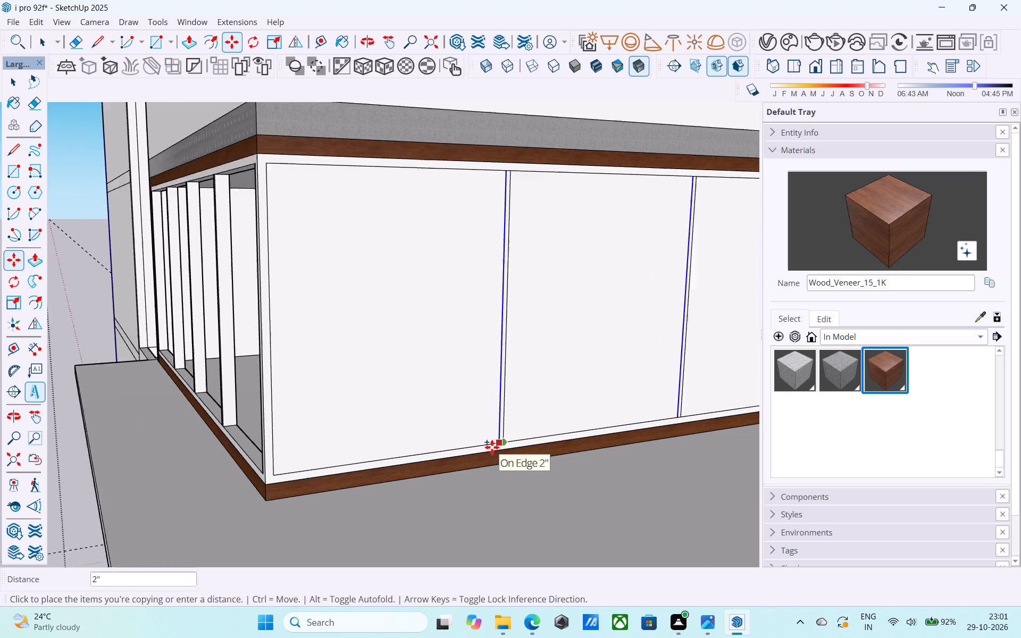
scroll(492, 447, up, 3)
text(3")
key(Return)
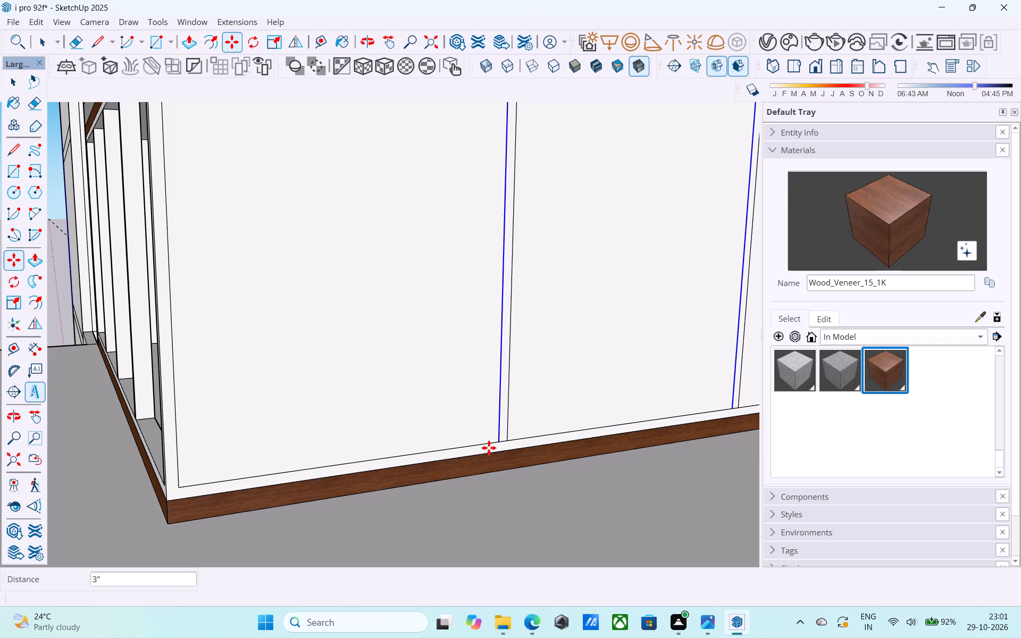
scroll(489, 448, up, 3)
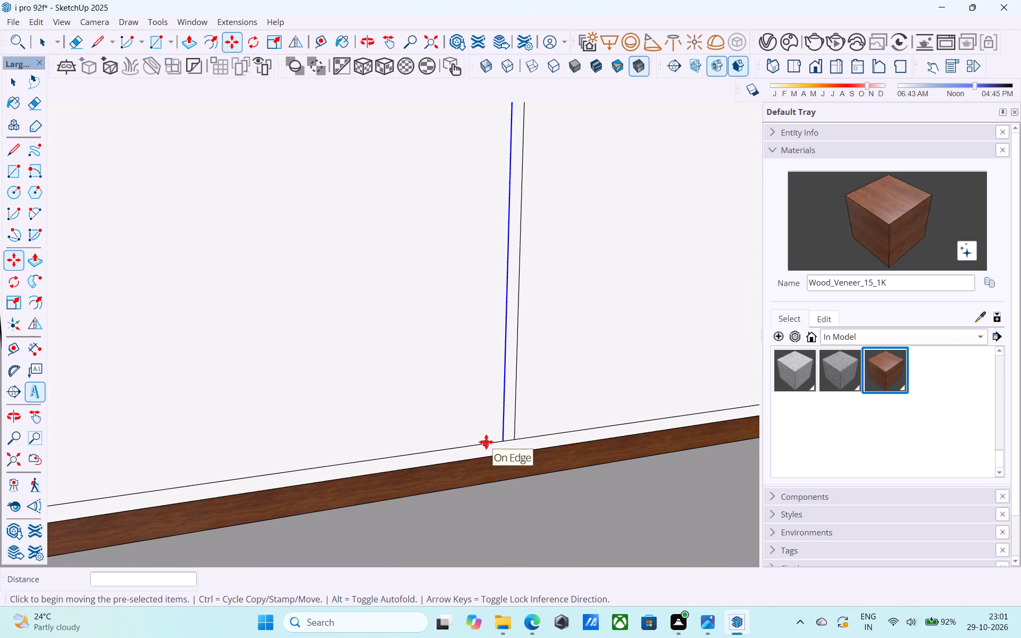
scroll(486, 438, down, 6)
key(space)
Push the three panes between the mullions of the side window inward by 6".
middle_drag(480, 434, 485, 443)
click(422, 385)
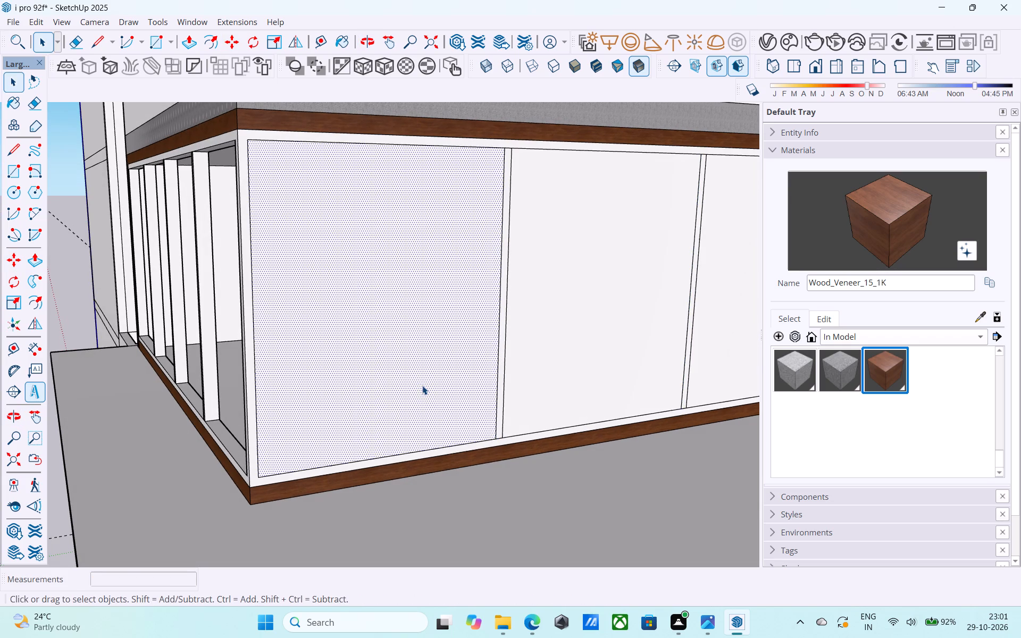
key(p)
click(422, 385)
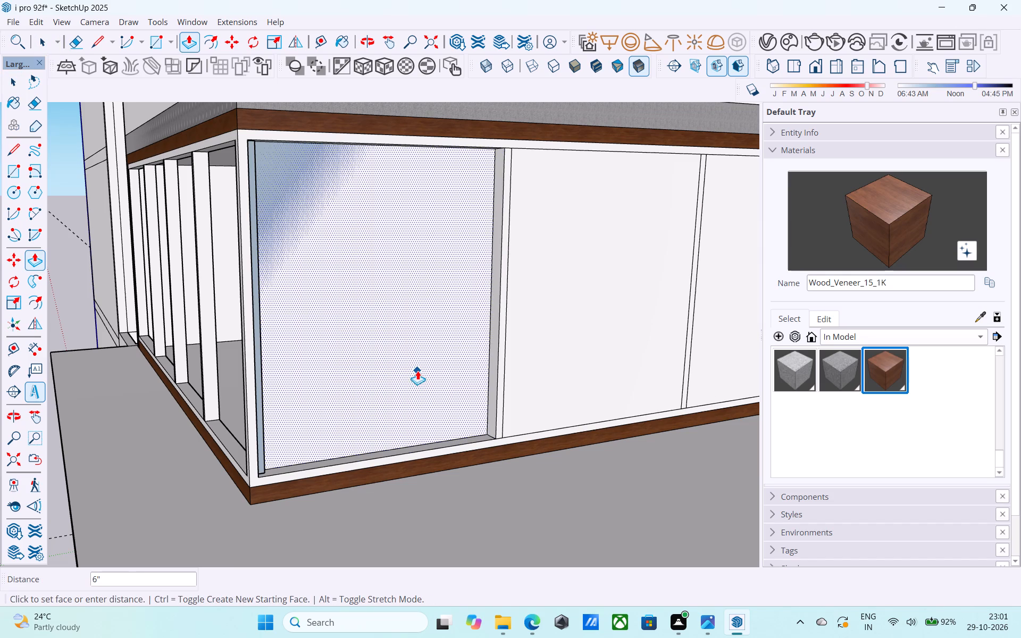
click(415, 363)
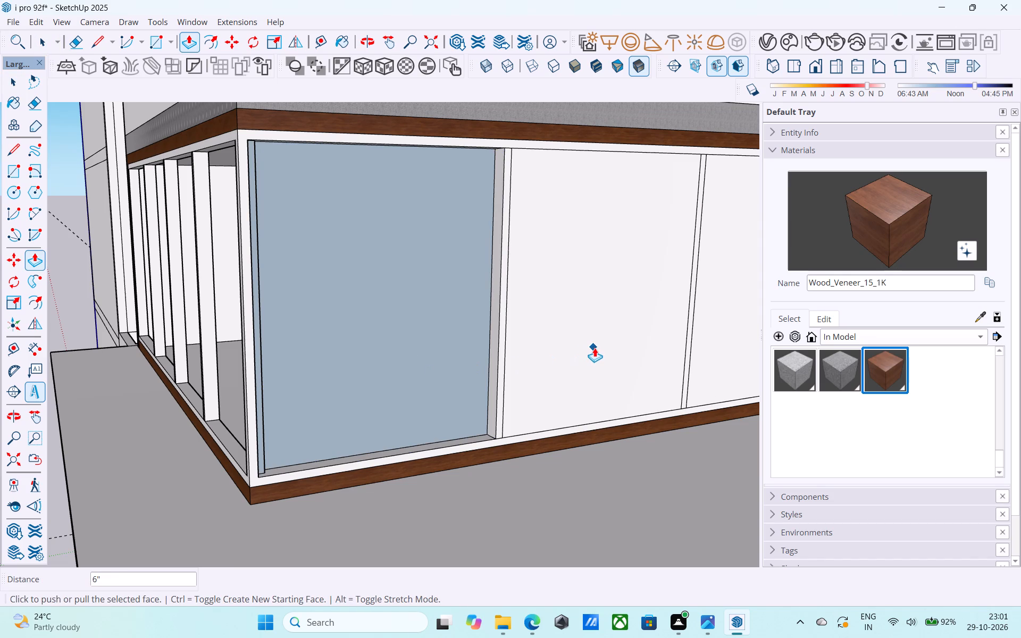
click(595, 347)
key(space)
click(595, 347)
key(p)
double_click(595, 347)
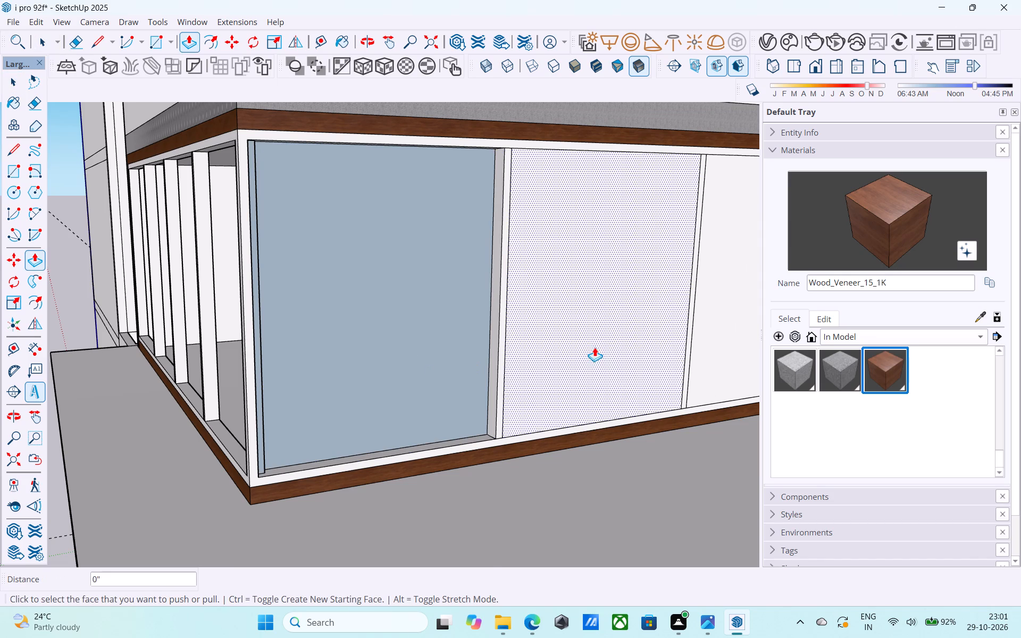
scroll(536, 357, down, 6)
scroll(393, 359, down, 3)
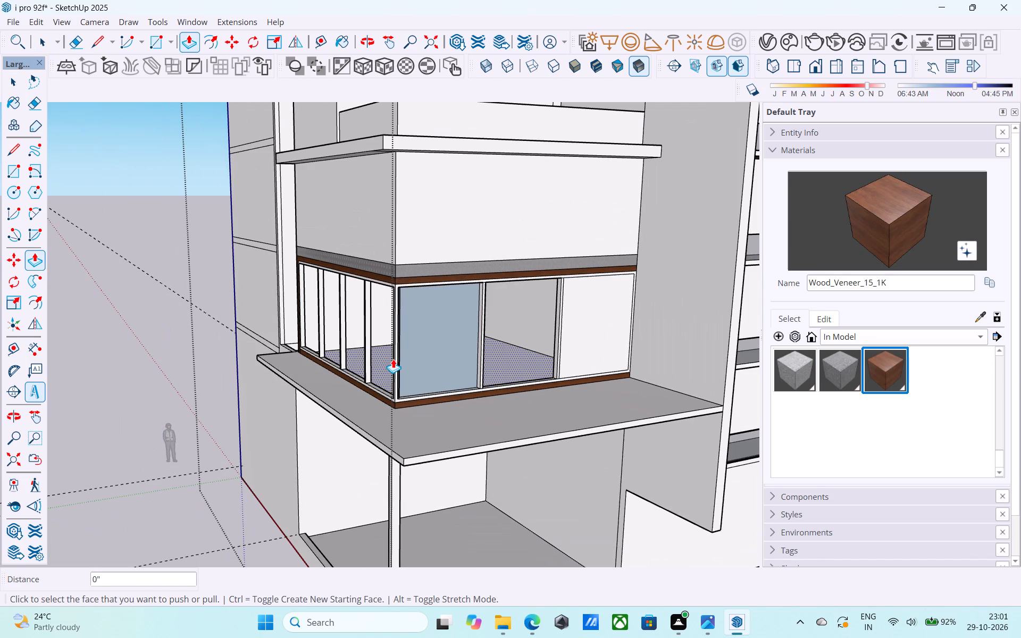
double_click(594, 312)
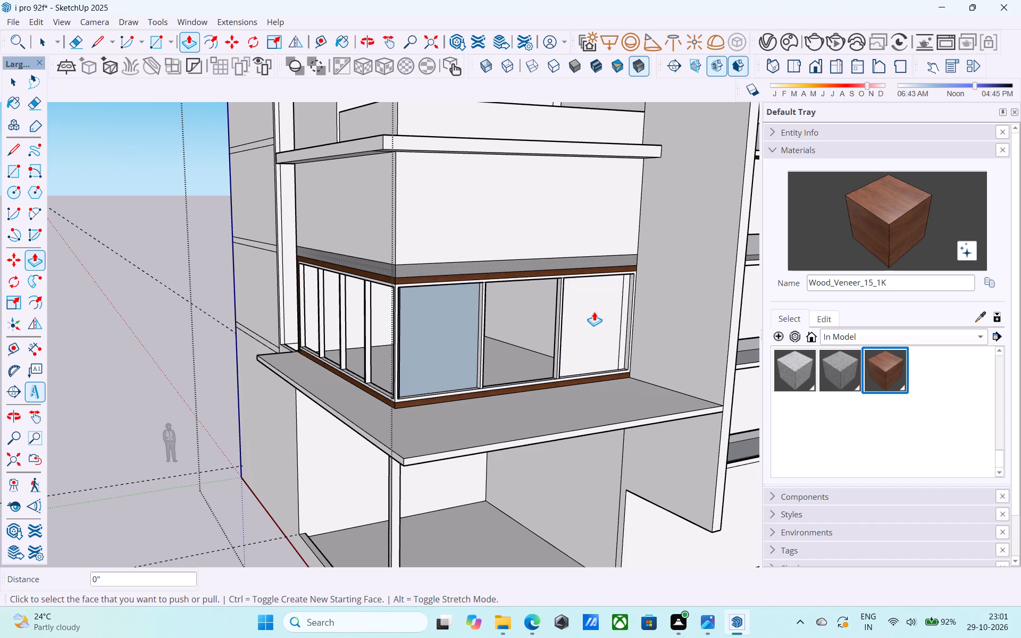
Delete the leftover face in the side window's first pane, next to the building corner.
middle_drag(564, 316, 647, 301)
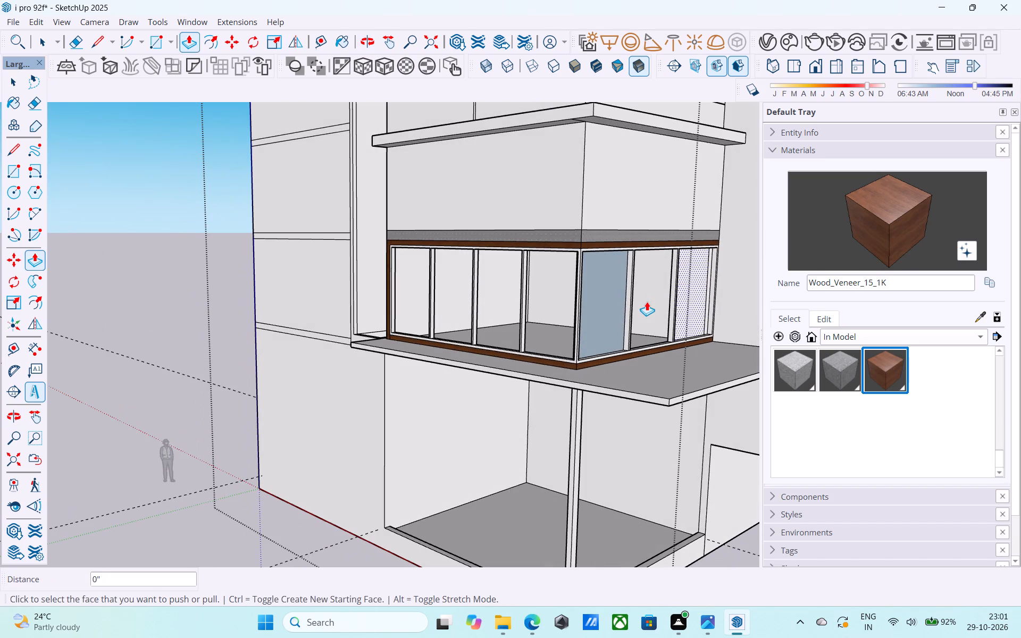
middle_drag(578, 316, 630, 309)
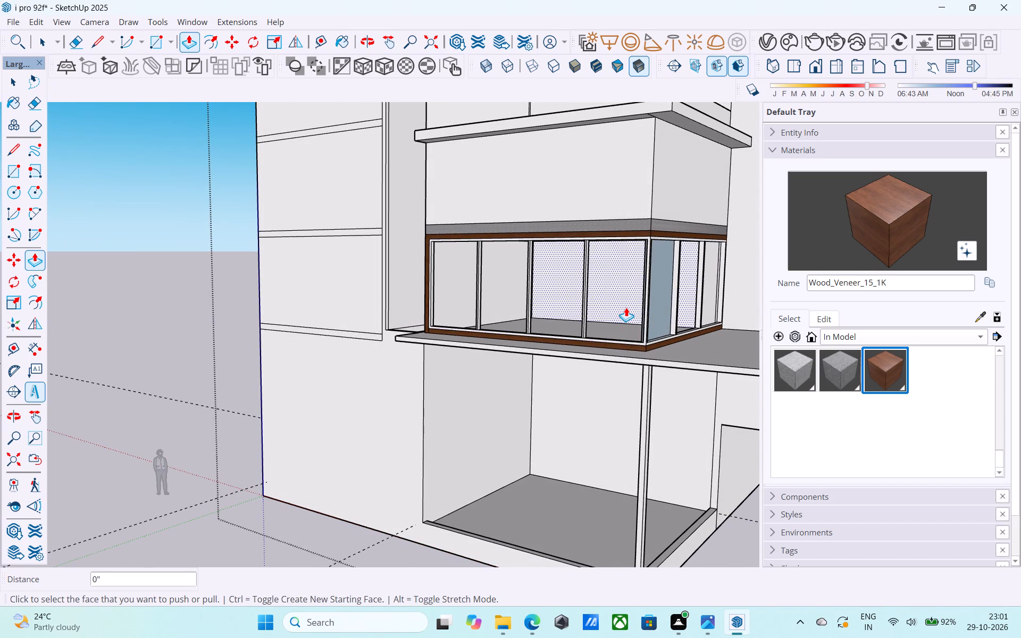
scroll(626, 307, up, 1)
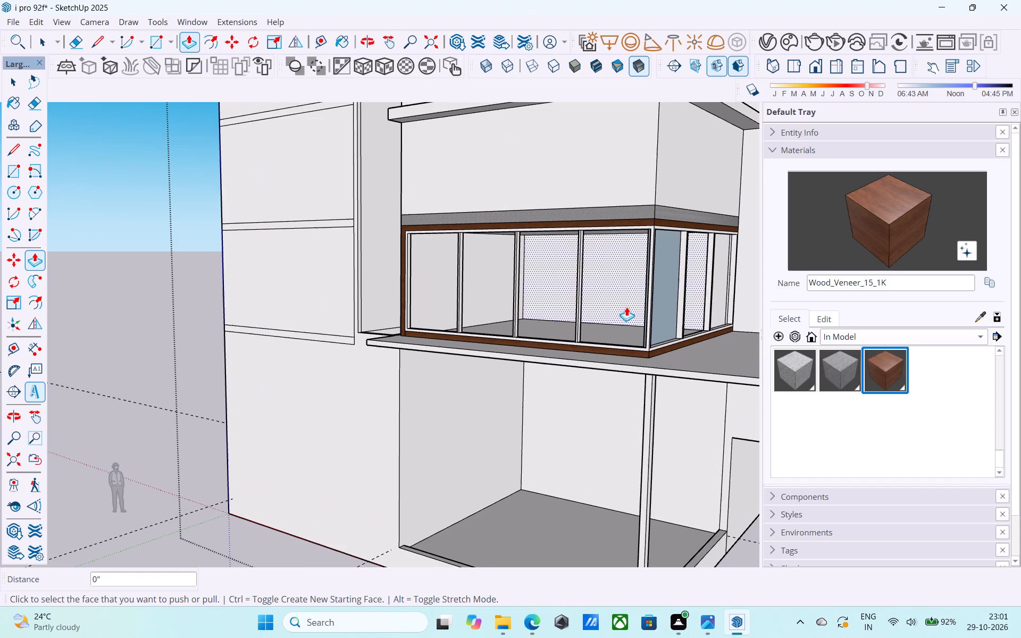
middle_drag(627, 306, 574, 292)
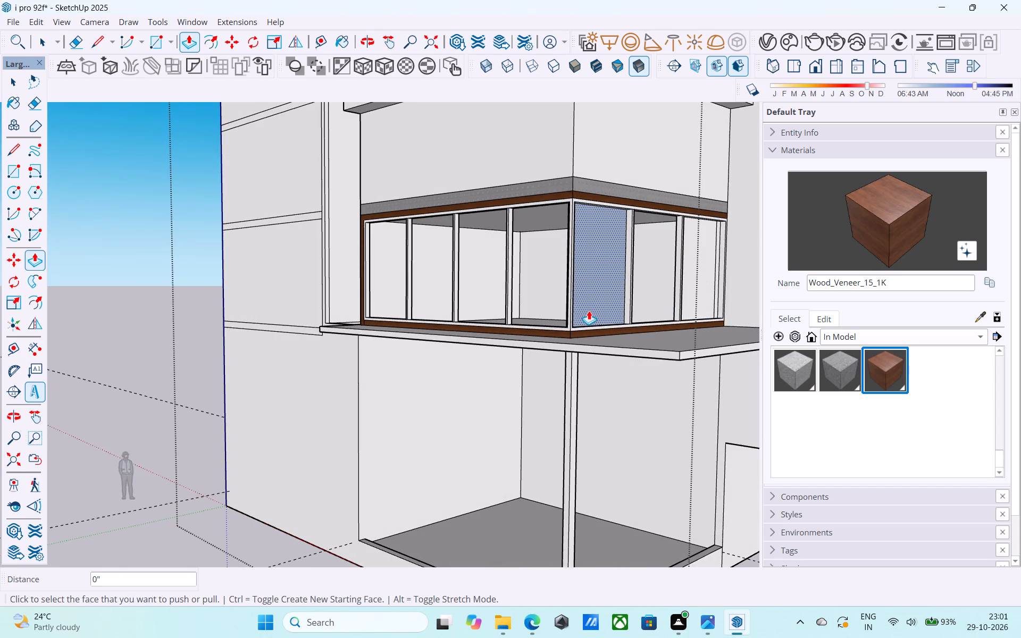
key(space)
middle_drag(579, 308, 531, 318)
scroll(534, 318, up, 3)
click(535, 317)
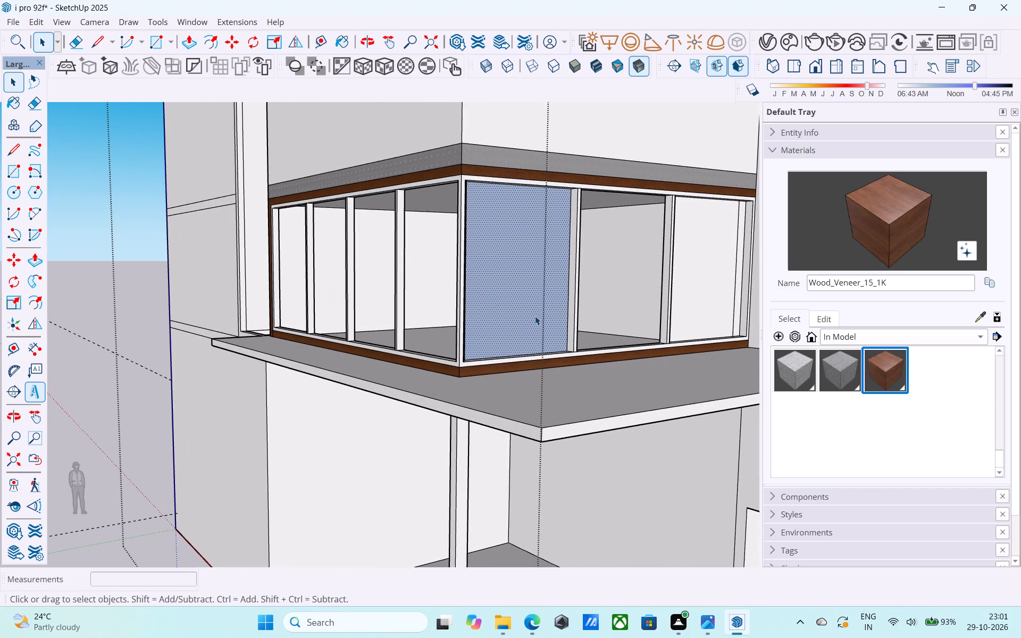
key(Delete)
Delete the leftover face in the side window's last pane, at the end farthest from the building corner.
middle_drag(535, 313, 486, 289)
scroll(488, 290, down, 3)
shift+middle_drag(488, 290, 433, 299)
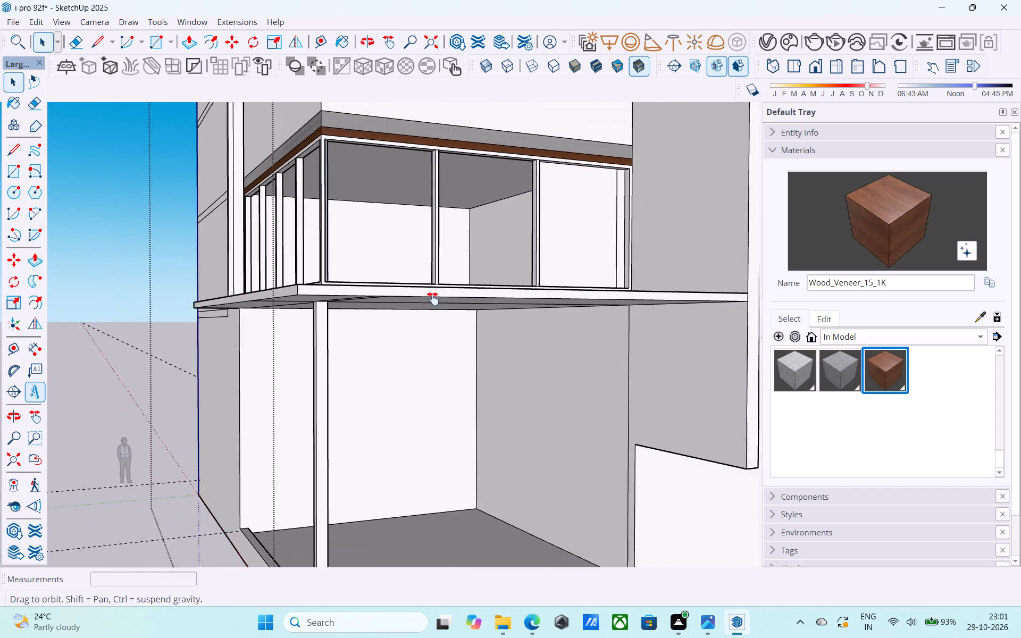
shift+middle_drag(433, 299, 430, 300)
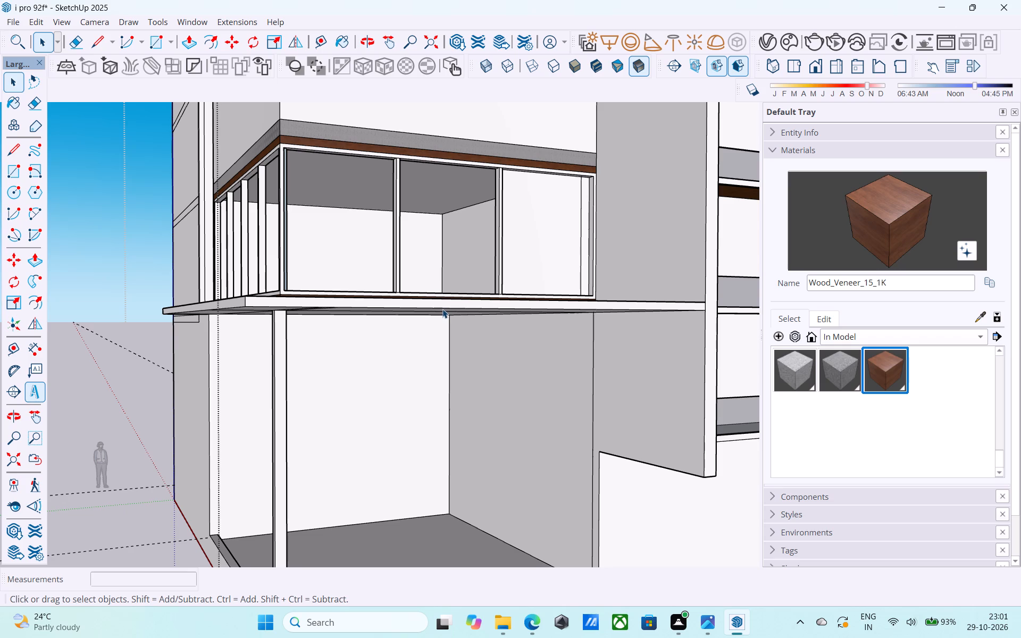
middle_drag(442, 309, 432, 312)
scroll(424, 310, down, 5)
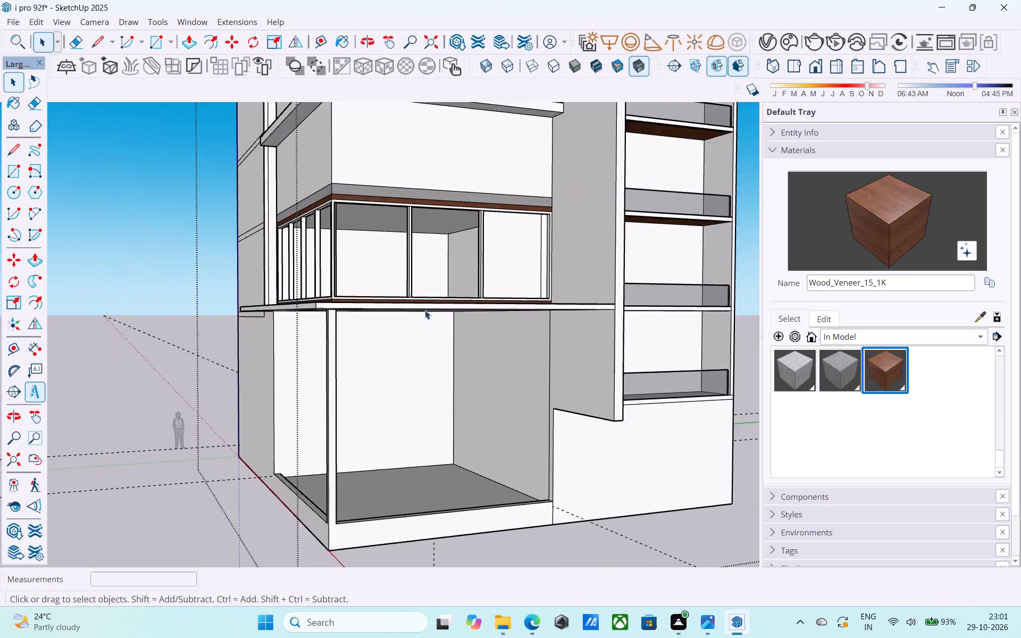
middle_drag(428, 313, 474, 365)
scroll(529, 313, up, 9)
click(608, 341)
scroll(608, 341, up, 5)
scroll(613, 349, down, 5)
key(p)
click(613, 349)
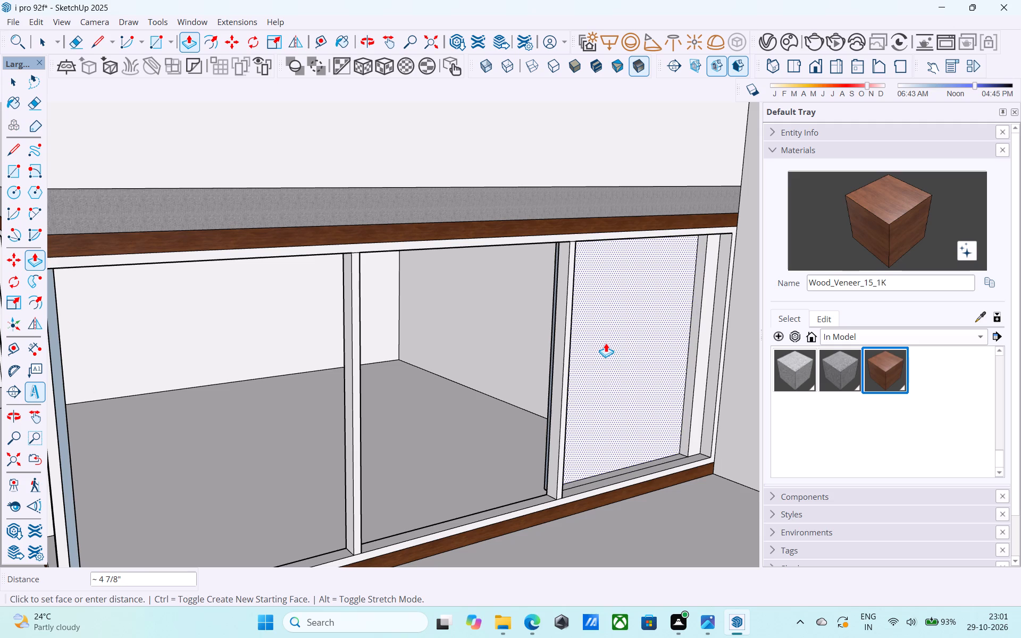
key(space)
click(607, 340)
key(Delete)
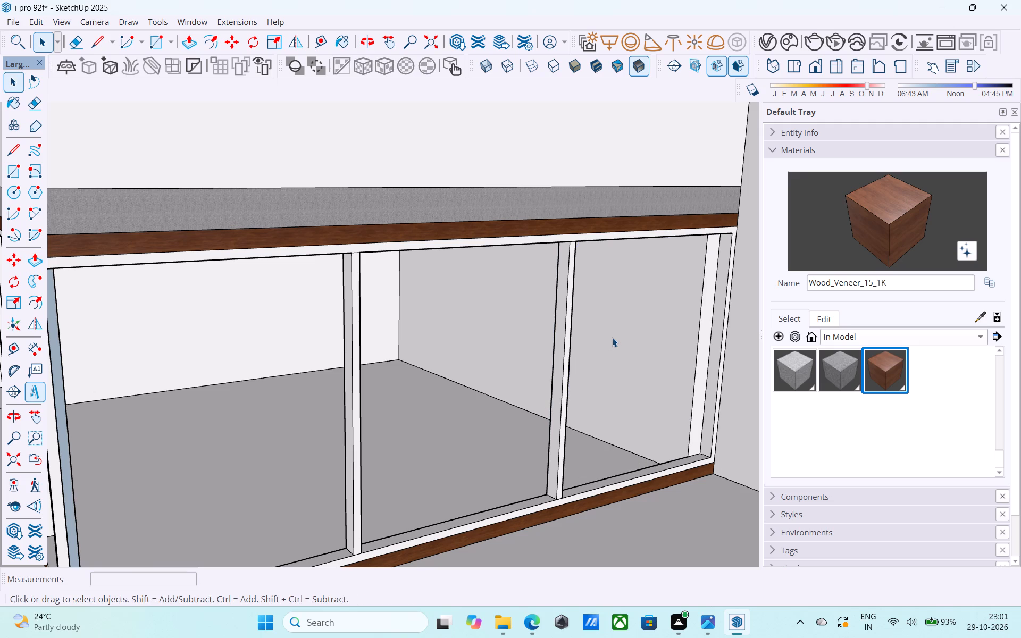
Pull the inner jamb face at the wall end of the side window out flush with the interior wall surface.
scroll(612, 338, down, 5)
middle_drag(613, 338, 610, 303)
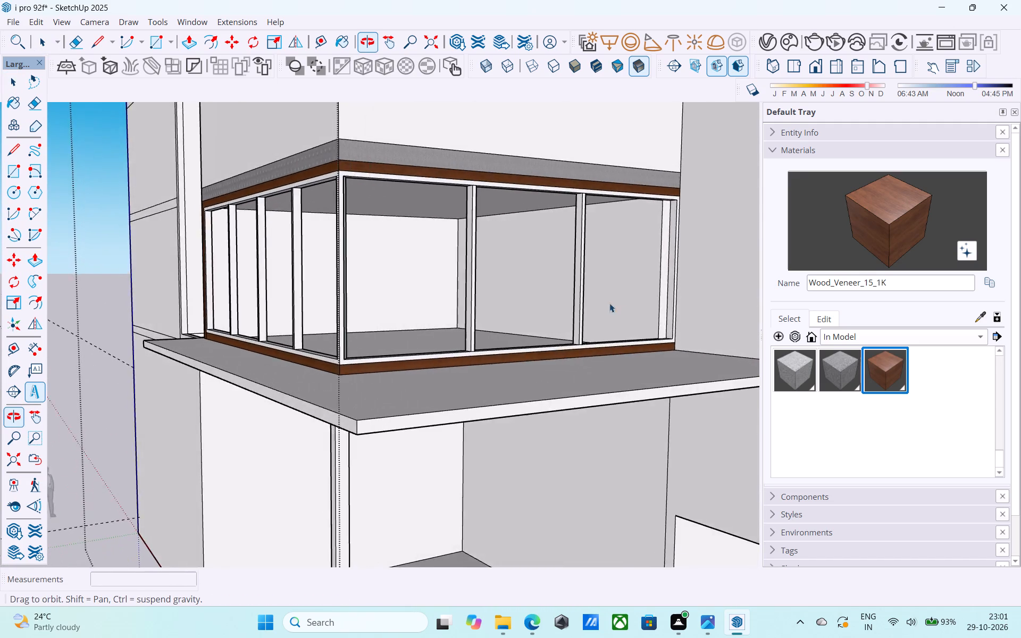
scroll(607, 307, down, 4)
middle_drag(580, 346, 683, 393)
scroll(560, 384, down, 4)
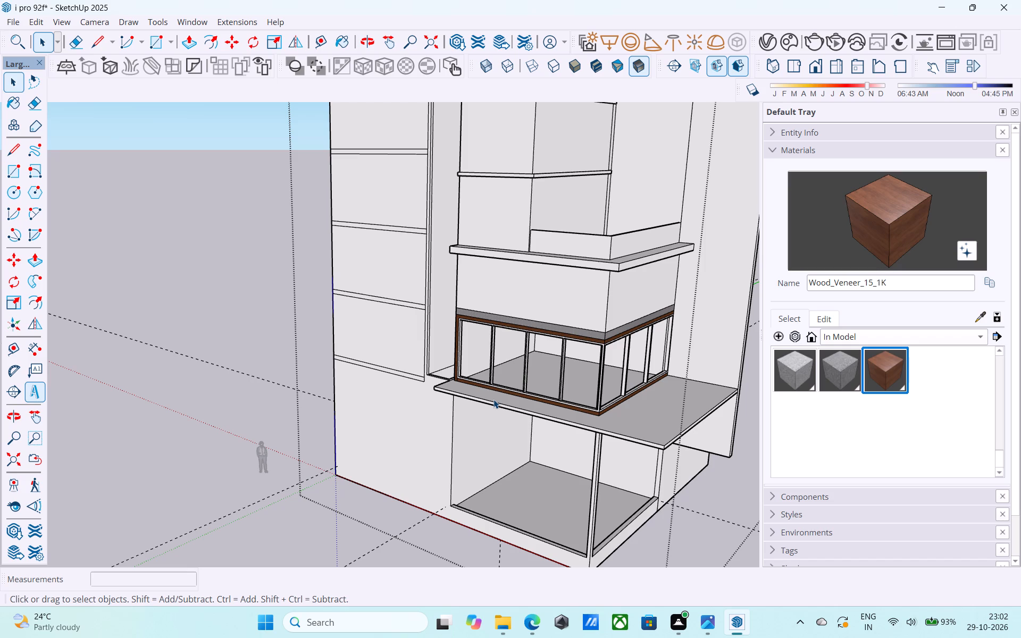
scroll(493, 399, down, 4)
middle_drag(493, 399, 451, 354)
scroll(631, 364, up, 10)
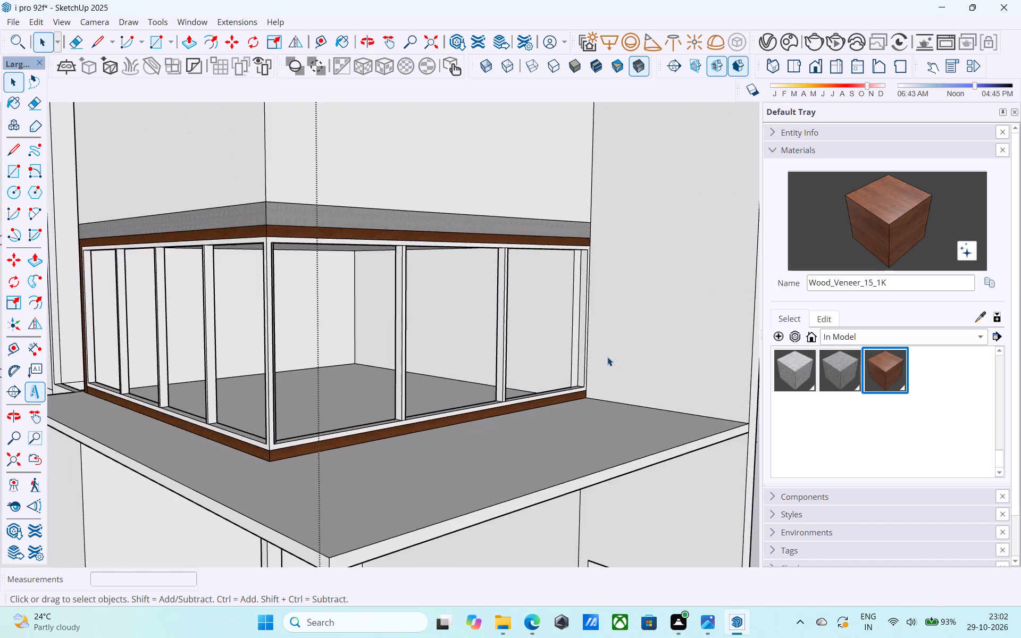
scroll(607, 357, up, 14)
middle_drag(579, 364, 784, 372)
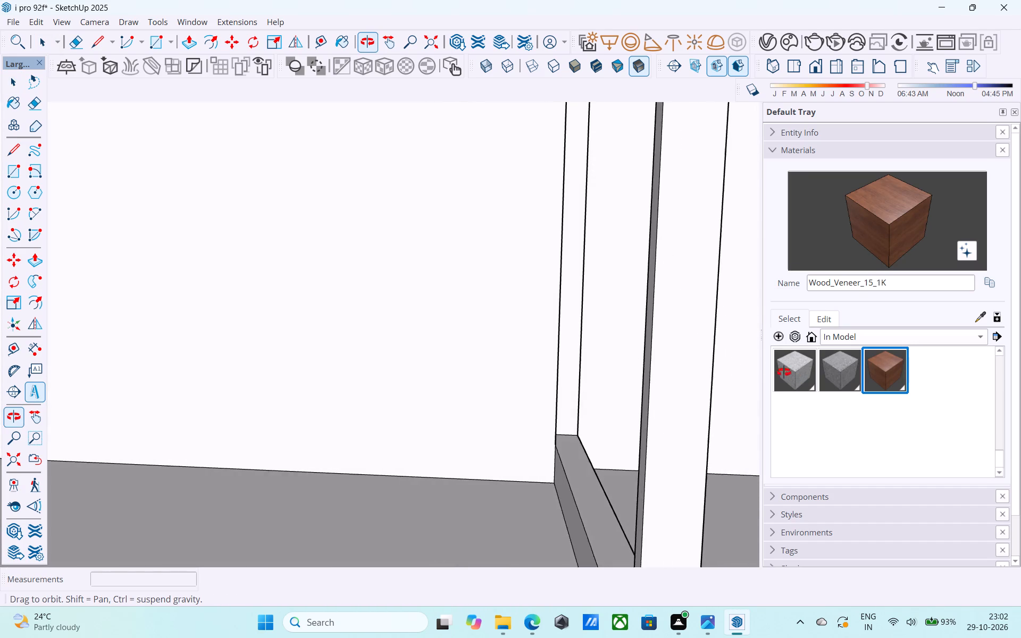
middle_drag(784, 372, 587, 367)
scroll(587, 367, down, 2)
click(570, 379)
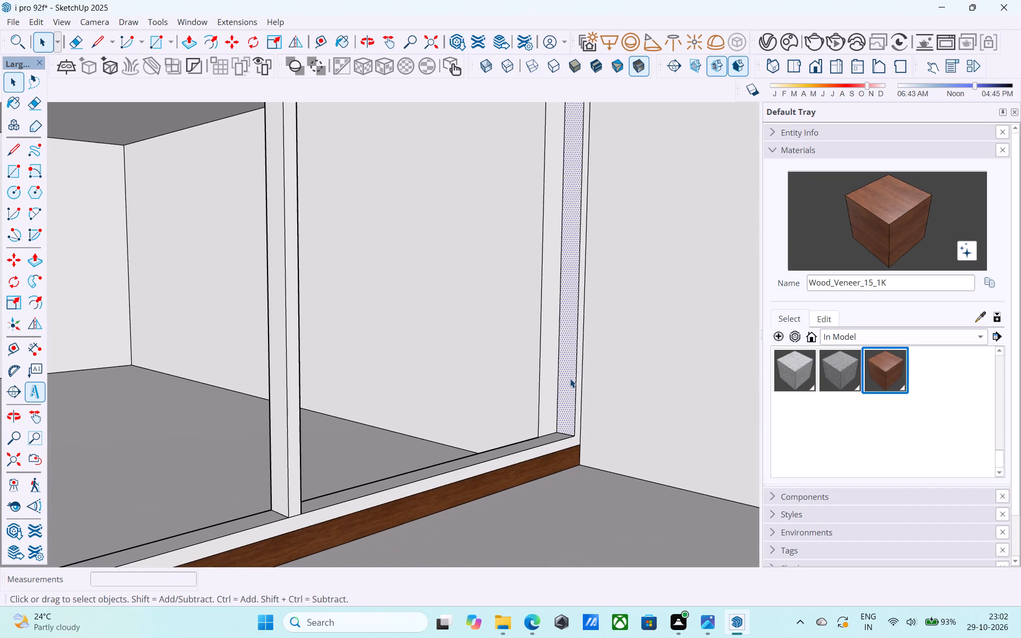
key(p)
click(570, 379)
middle_drag(528, 327, 605, 352)
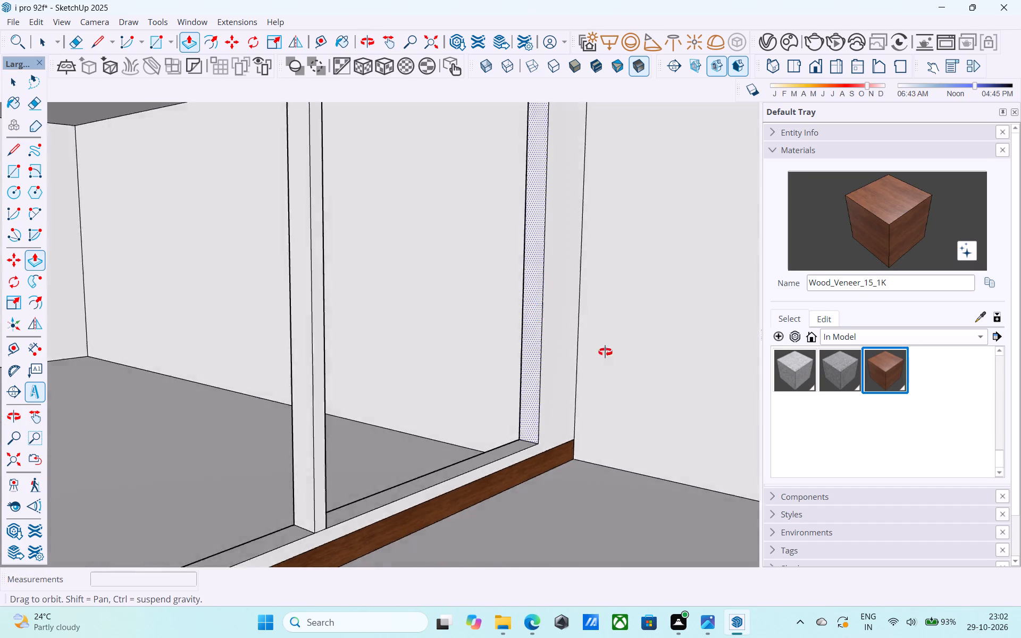
middle_drag(605, 352, 909, 365)
click(422, 311)
key(space)
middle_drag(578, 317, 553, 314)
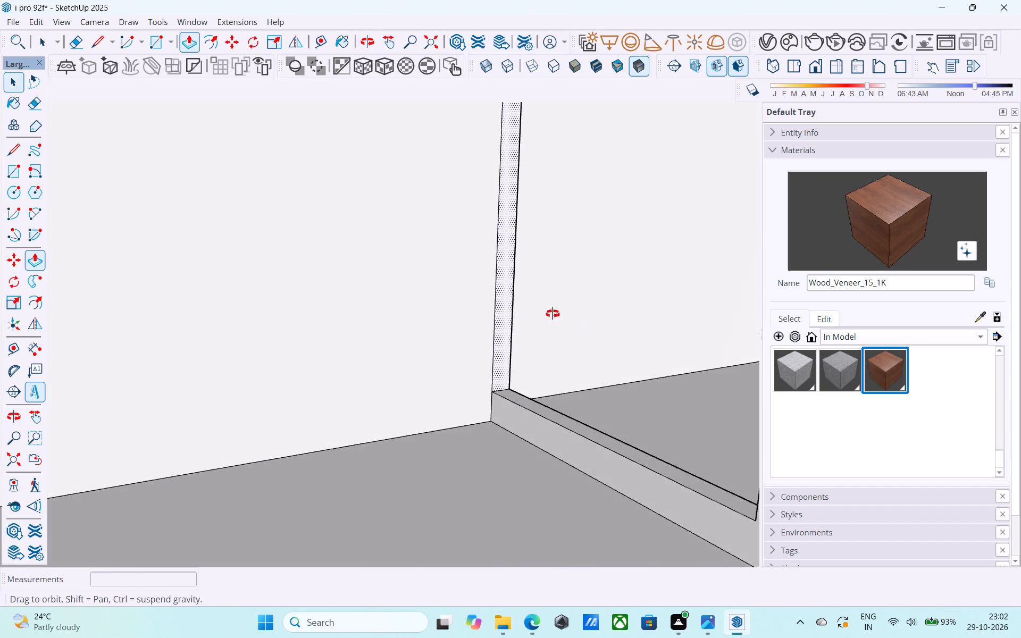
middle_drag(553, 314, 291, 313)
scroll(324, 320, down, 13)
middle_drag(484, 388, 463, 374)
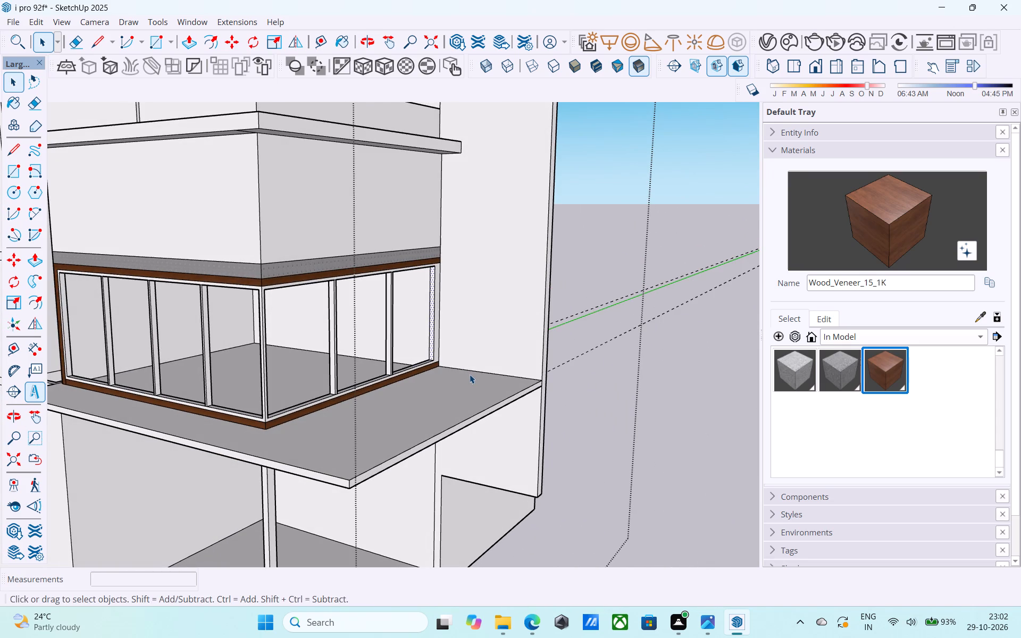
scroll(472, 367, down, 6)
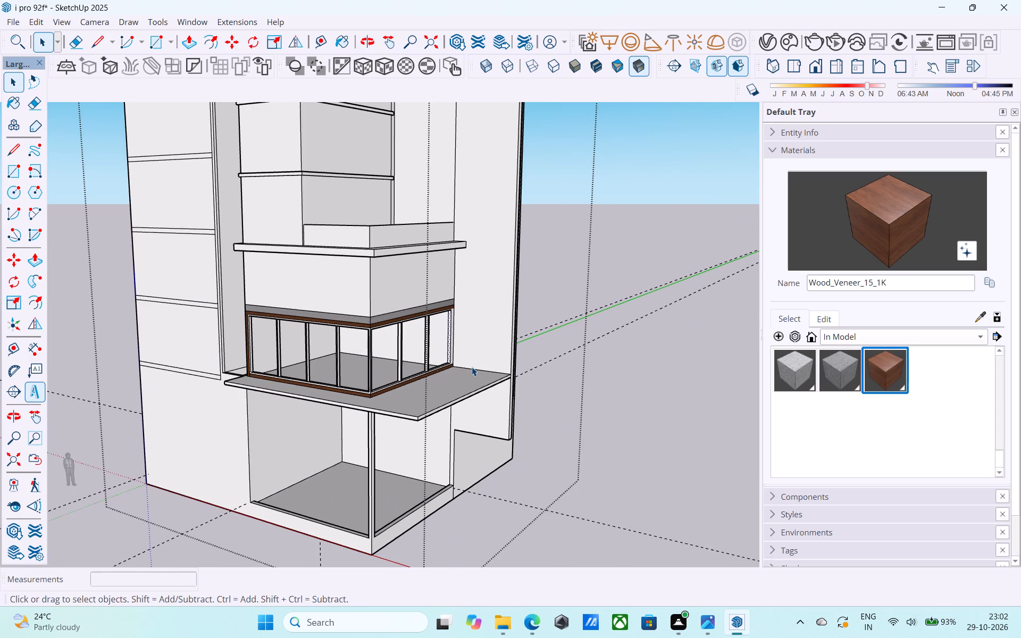
Paint the outer face of the side window's frame with the Wood_Veneer_15_1K material.
scroll(472, 366, down, 5)
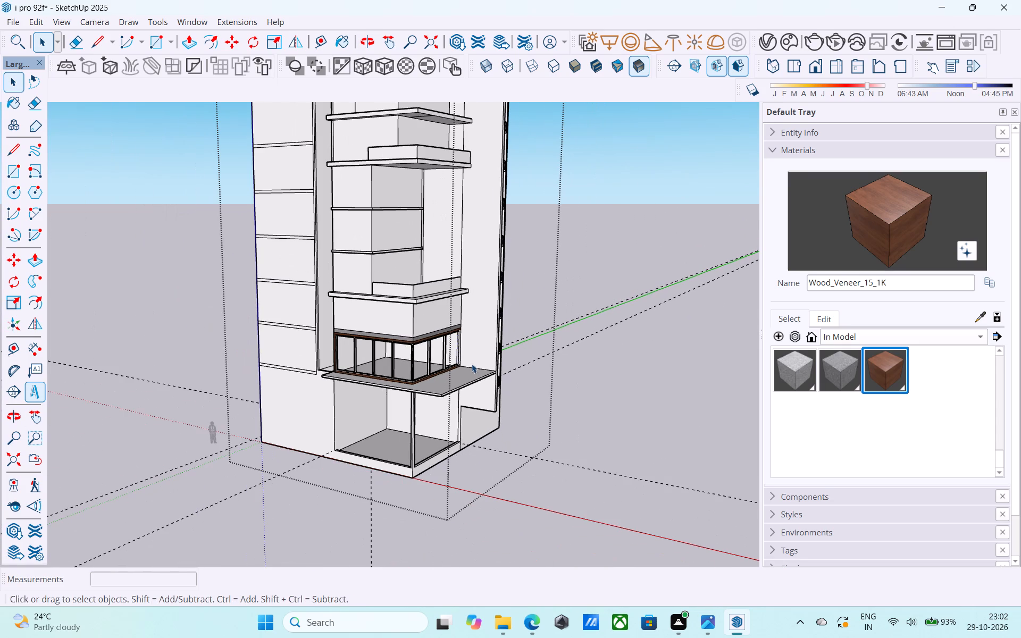
scroll(472, 364, down, 6)
middle_drag(472, 363, 264, 402)
scroll(423, 387, up, 6)
click(890, 230)
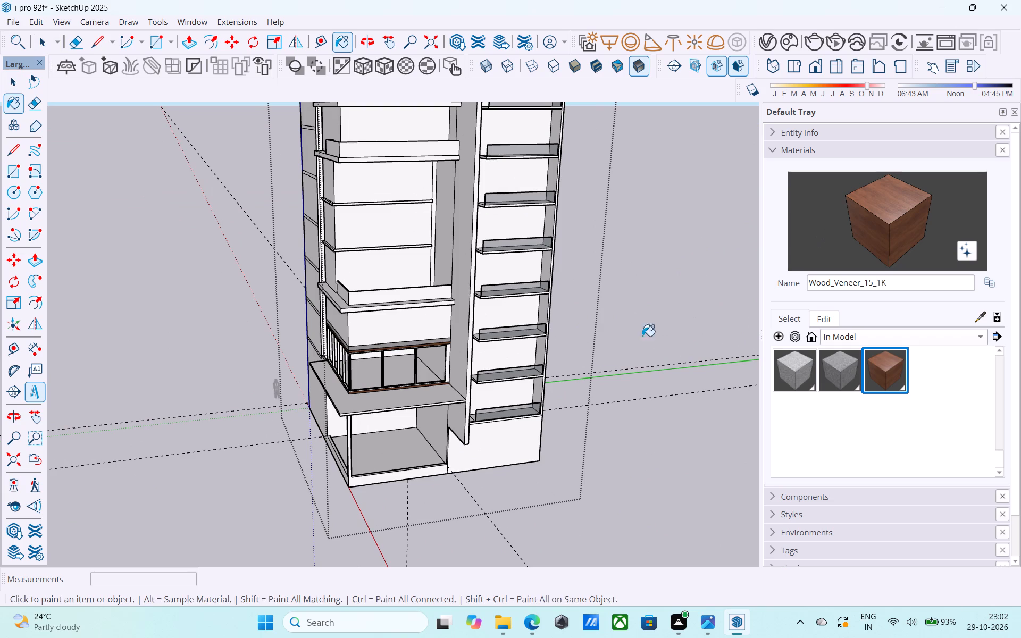
scroll(455, 370, up, 15)
click(437, 331)
Paint the visible faces of the side window's two mullions with the Wood_Veneer_15_1K material.
scroll(437, 331, down, 5)
middle_drag(437, 331, 438, 331)
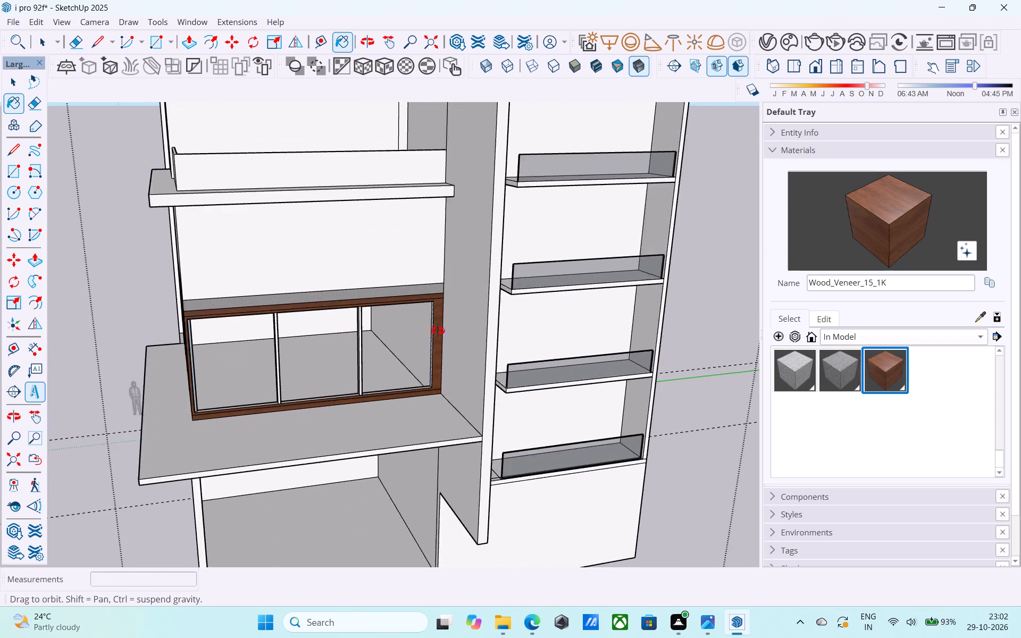
middle_drag(438, 331, 534, 294)
scroll(512, 288, up, 5)
scroll(430, 299, up, 7)
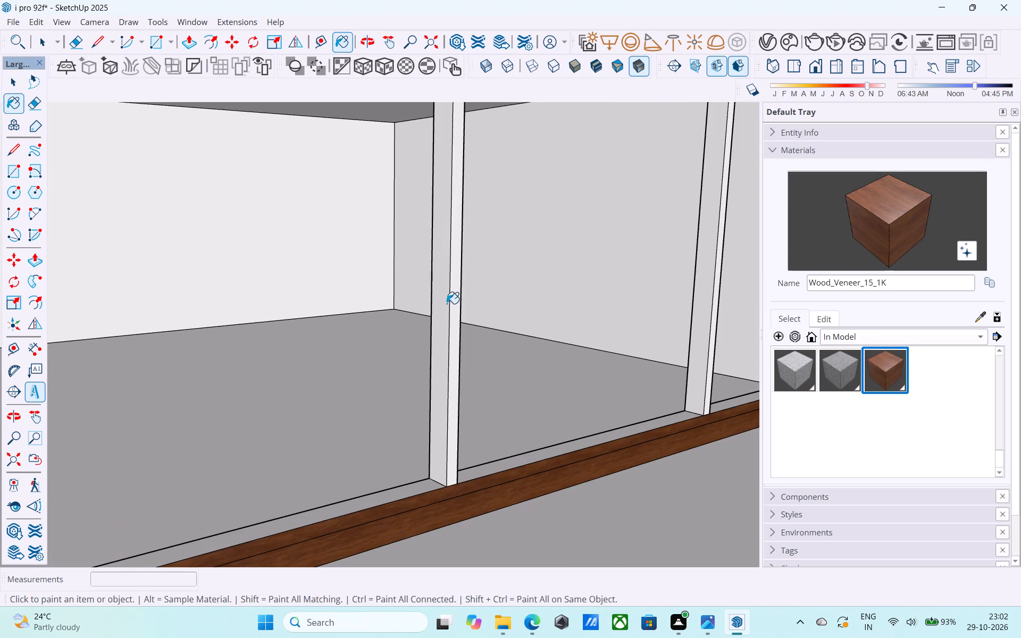
click(447, 304)
click(452, 304)
scroll(383, 321, down, 6)
scroll(557, 316, up, 4)
scroll(487, 304, up, 2)
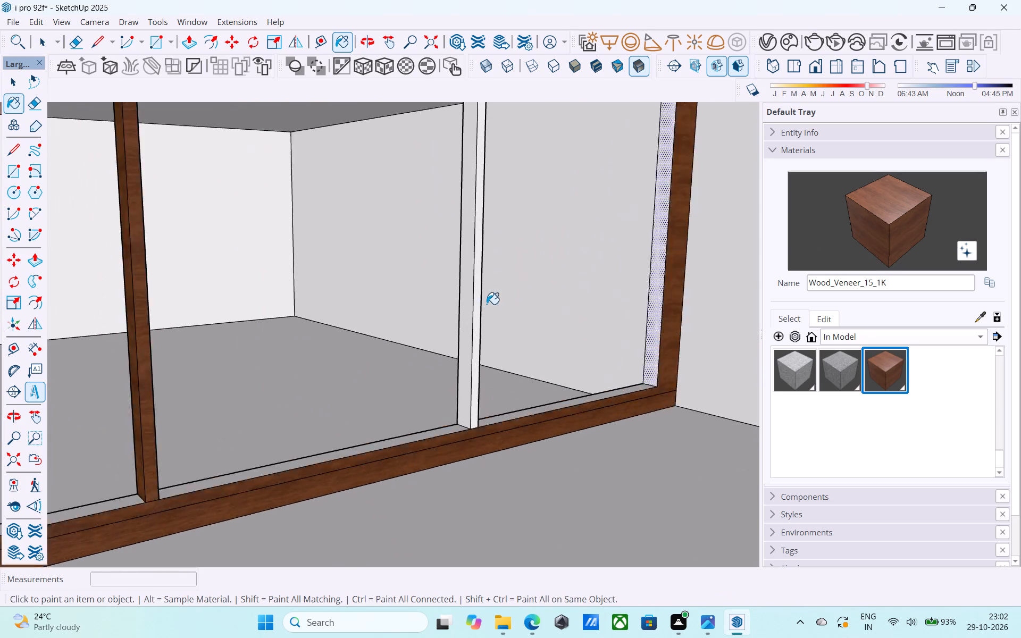
scroll(487, 304, up, 6)
click(464, 297)
click(444, 291)
Paint the front window's frame face and the mullion nearest the building corner with the Wood_Veneer_15_1K material.
scroll(500, 346, down, 11)
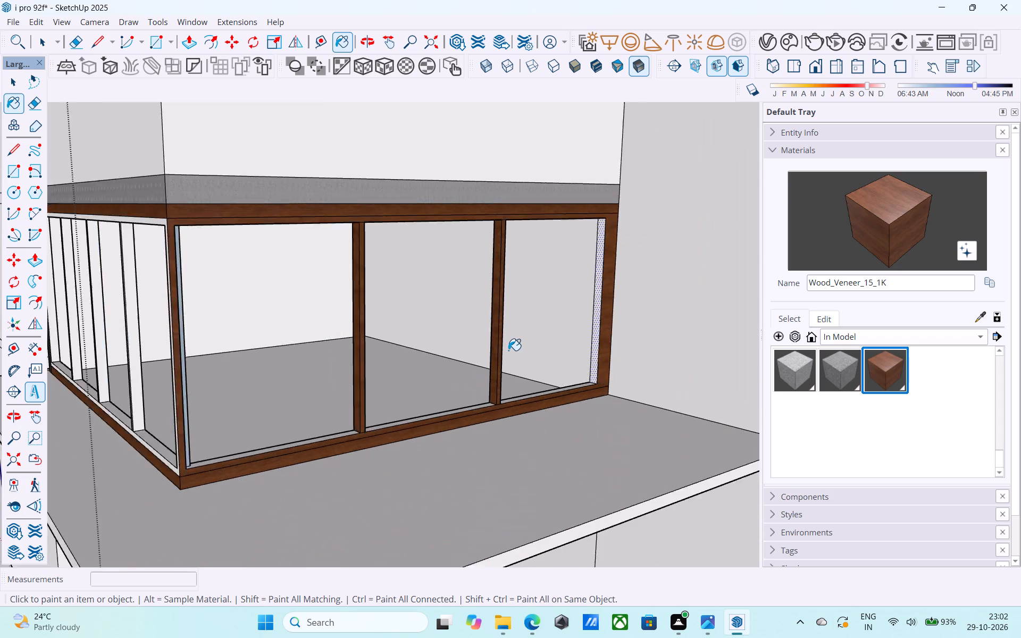
scroll(508, 350, down, 7)
middle_drag(371, 364, 463, 367)
scroll(455, 372, up, 6)
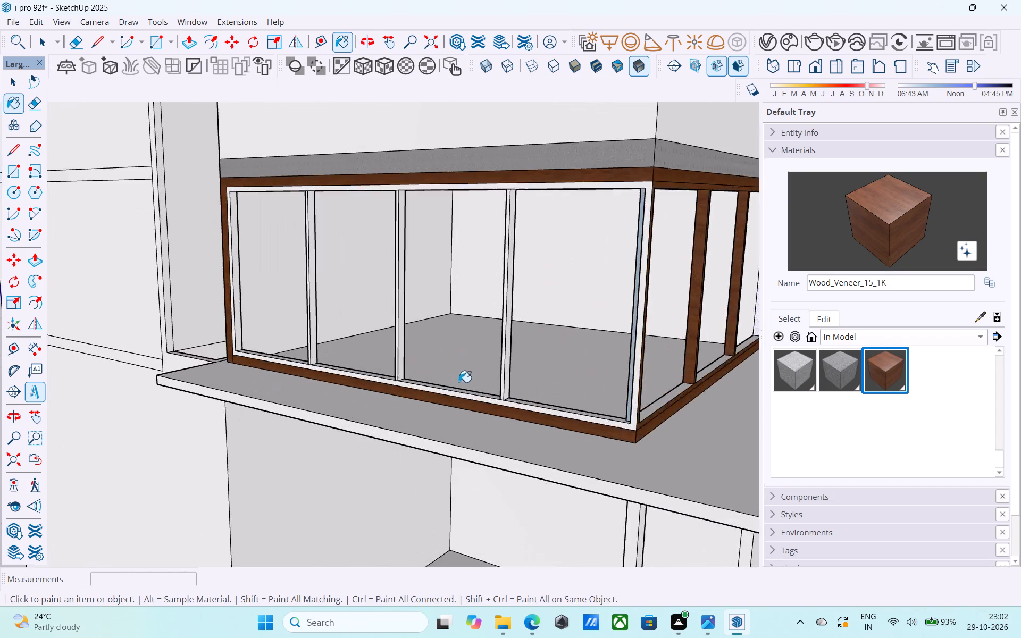
scroll(459, 382, up, 4)
click(476, 402)
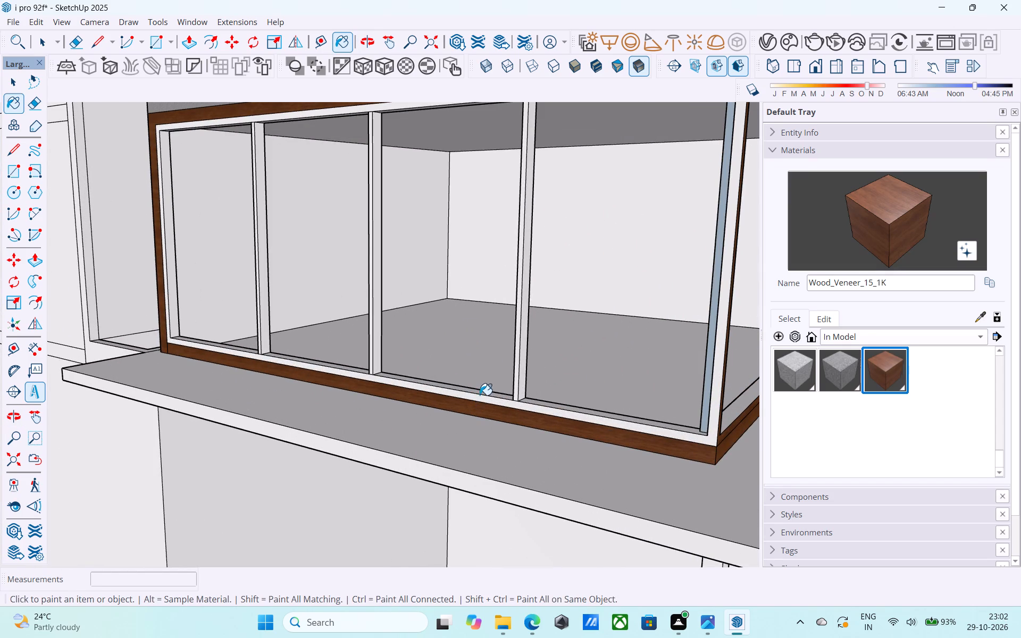
middle_drag(499, 355, 453, 357)
scroll(454, 358, up, 1)
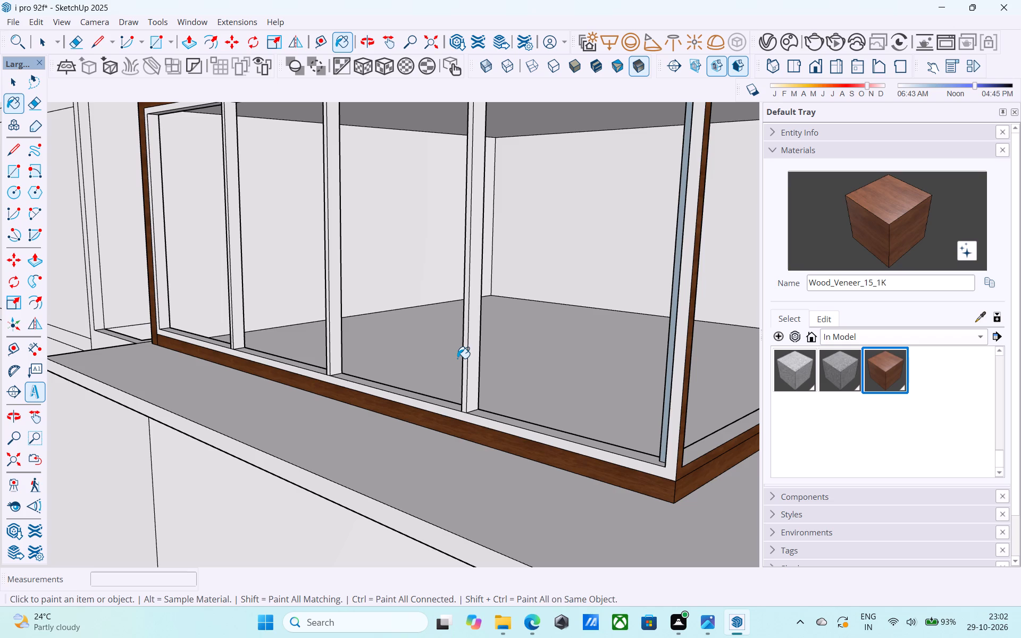
scroll(459, 359, down, 2)
middle_drag(456, 360, 439, 354)
scroll(453, 360, up, 8)
click(454, 363)
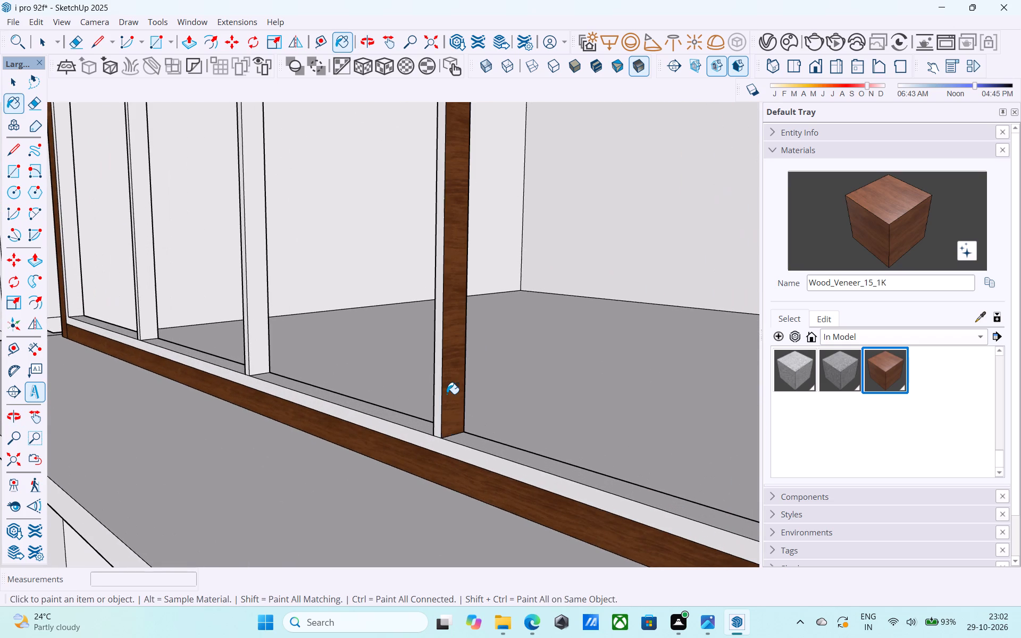
click(441, 452)
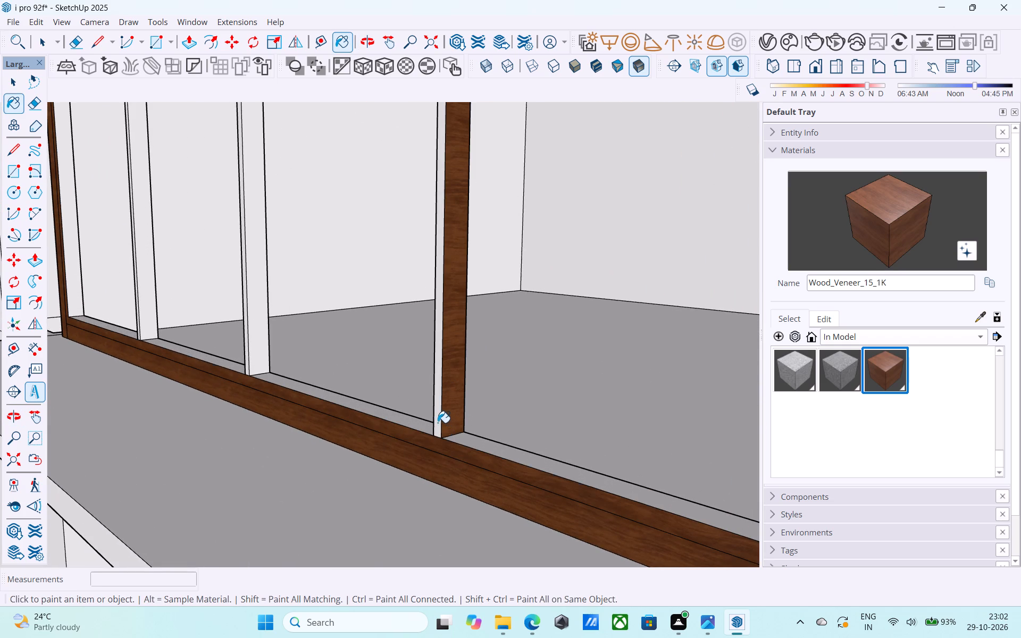
click(438, 423)
Paint the front window's remaining two mullions with the Wood_Veneer_15_1K material.
scroll(328, 401, down, 5)
scroll(272, 373, up, 5)
click(271, 367)
scroll(271, 367, up, 7)
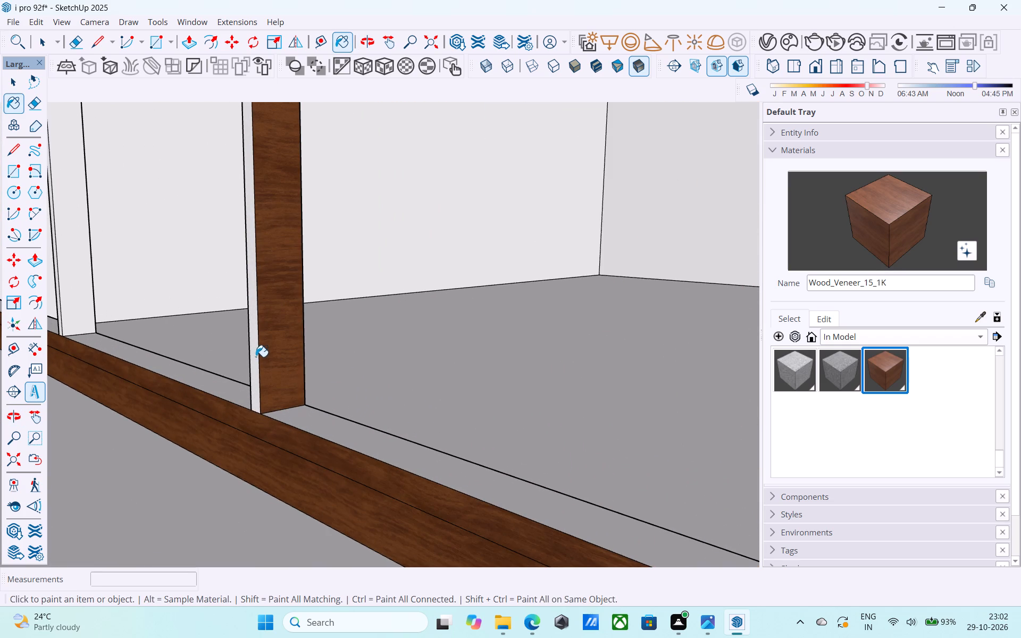
click(255, 356)
scroll(283, 361, down, 10)
scroll(201, 329, up, 4)
middle_drag(196, 329, 235, 332)
scroll(168, 335, up, 7)
click(242, 349)
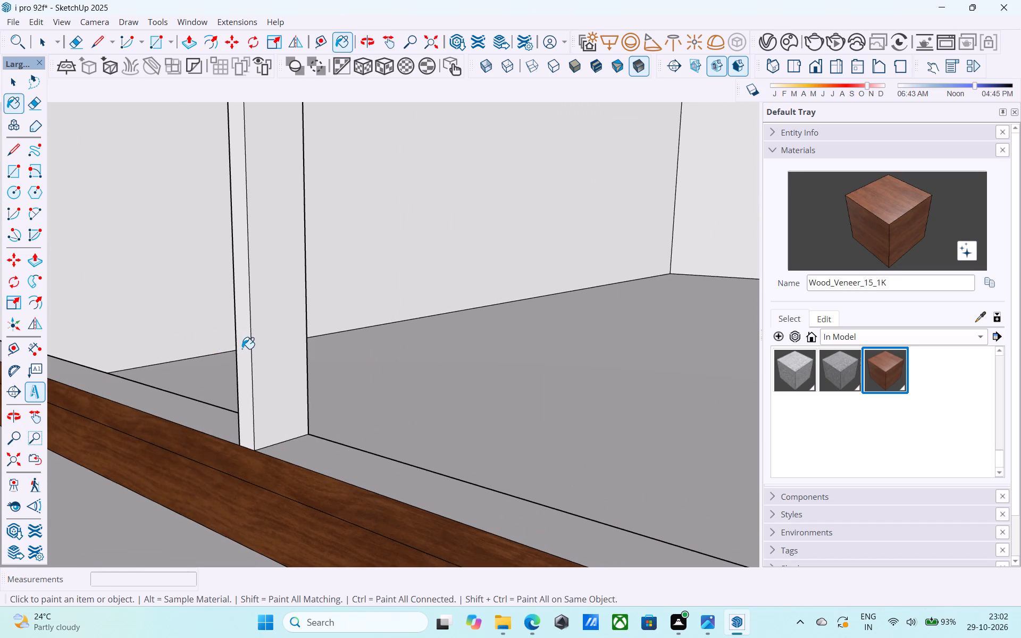
click(262, 336)
Paint the sill faces of the front window's corner pane and the side window's three panes with Wood_Veneer_15_1K.
scroll(261, 335, down, 18)
middle_drag(252, 340, 216, 341)
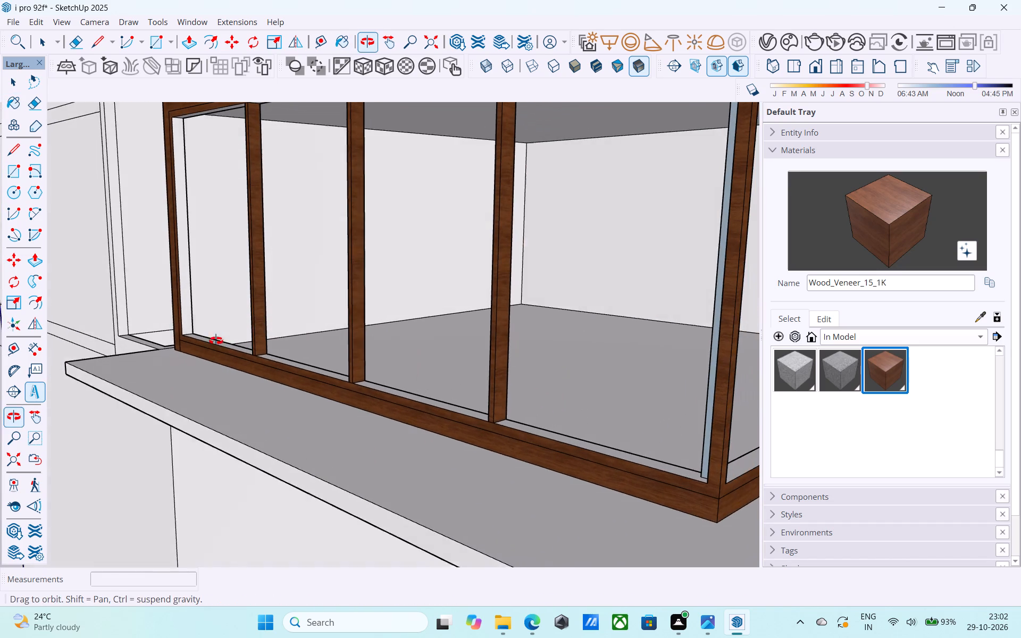
middle_drag(216, 341, 215, 341)
scroll(215, 341, down, 5)
middle_drag(221, 345, 220, 360)
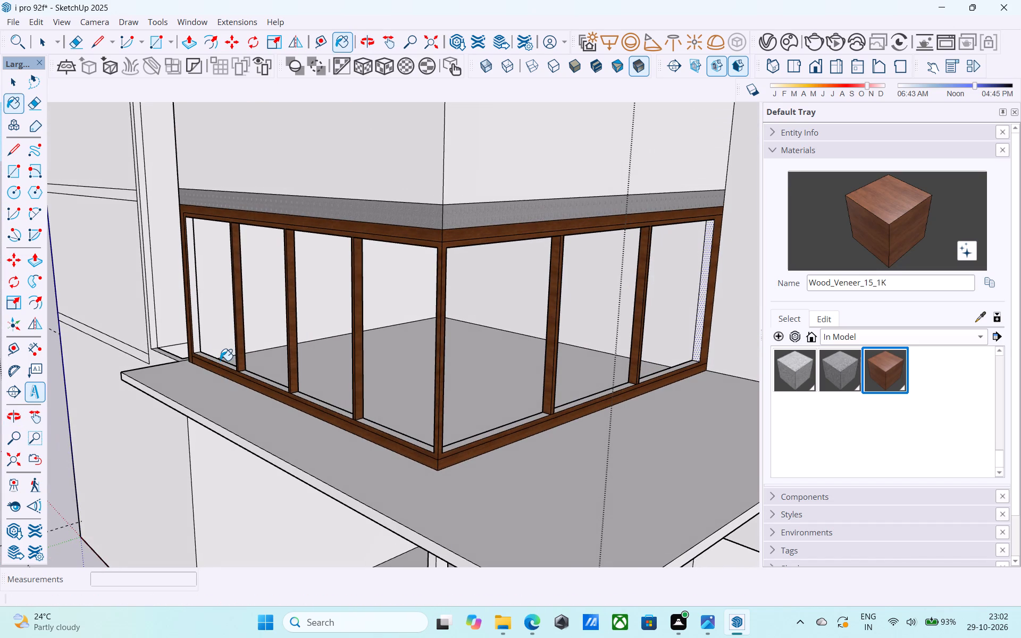
scroll(237, 361, down, 3)
middle_drag(237, 362, 215, 367)
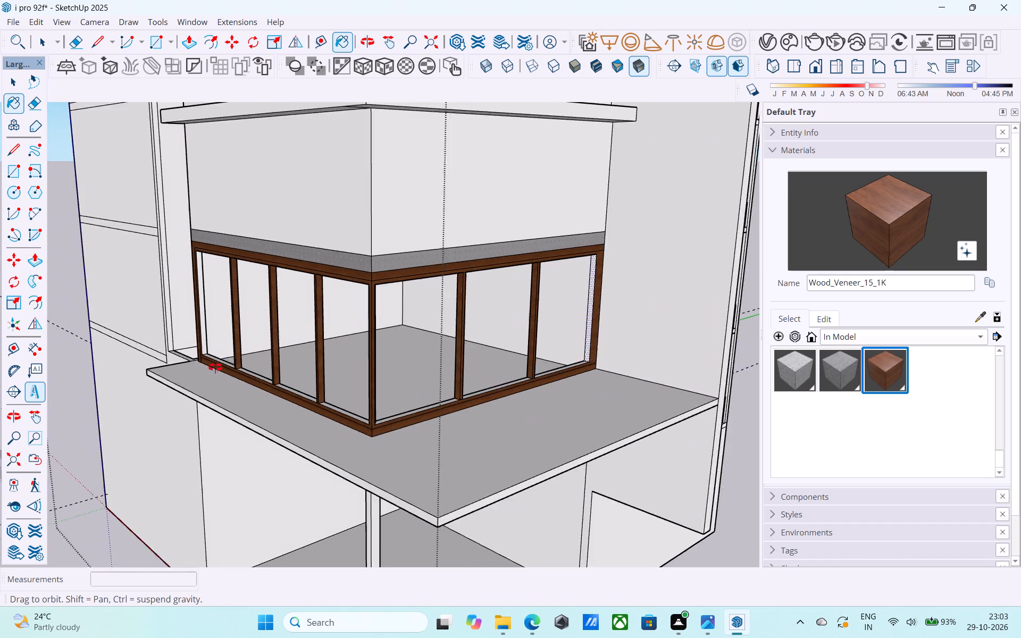
middle_drag(215, 367, 207, 375)
scroll(360, 414, up, 12)
click(229, 468)
click(324, 493)
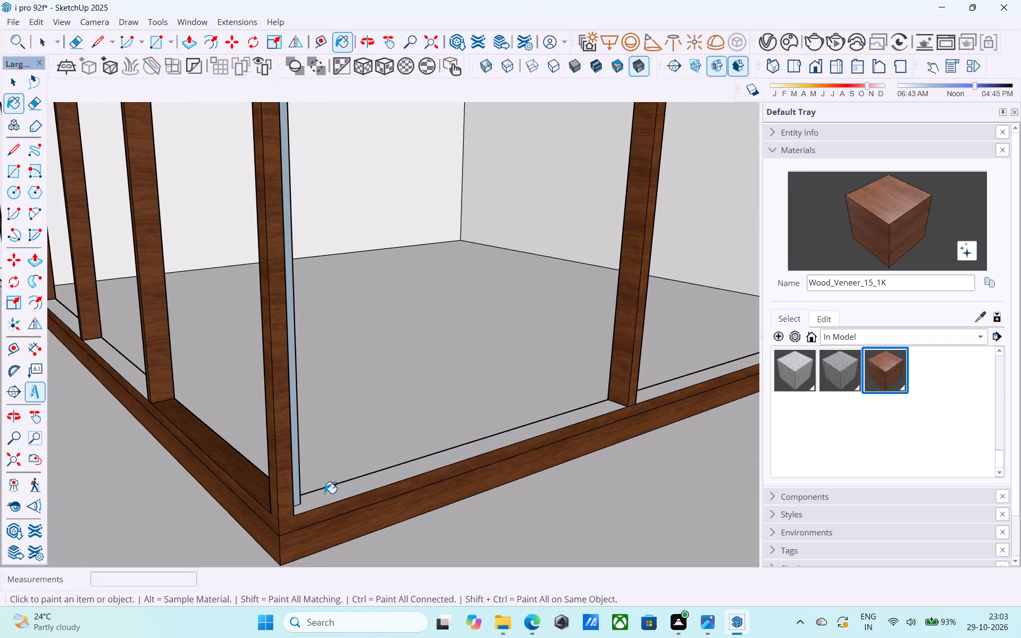
scroll(324, 493, down, 5)
click(559, 425)
click(709, 373)
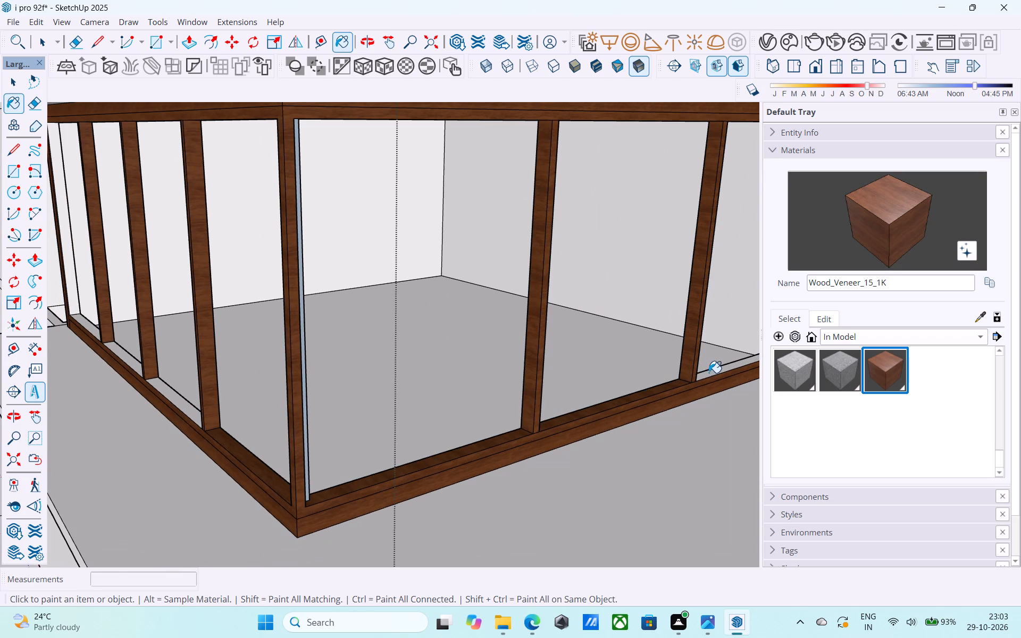
Paint the front window's three remaining sill faces and the inner jamb farthest from the building corner with Wood_Veneer_15_1K.
scroll(709, 373, down, 6)
scroll(425, 387, up, 5)
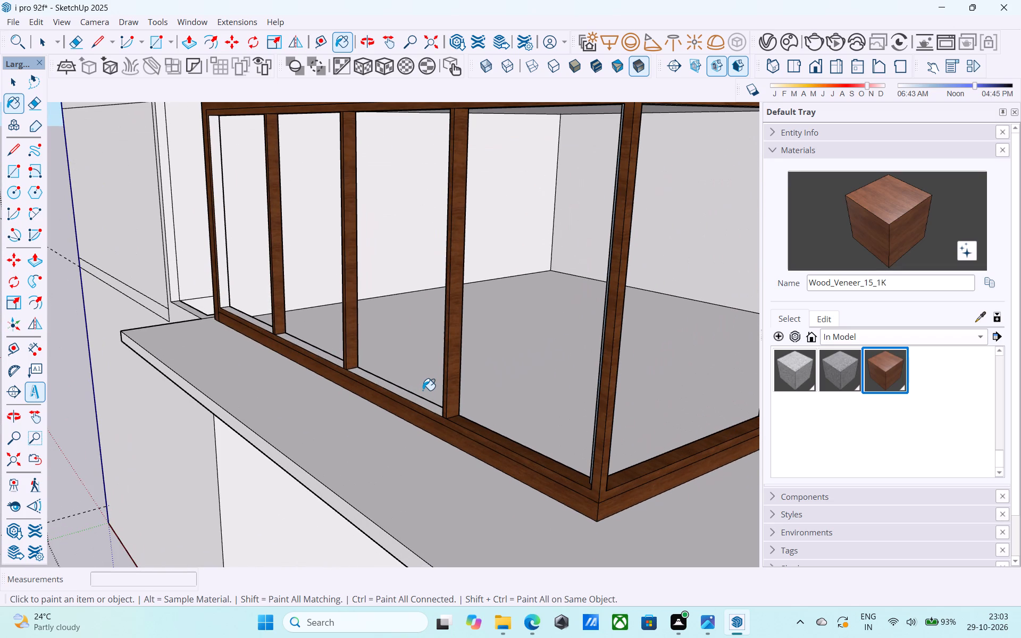
click(408, 401)
click(353, 371)
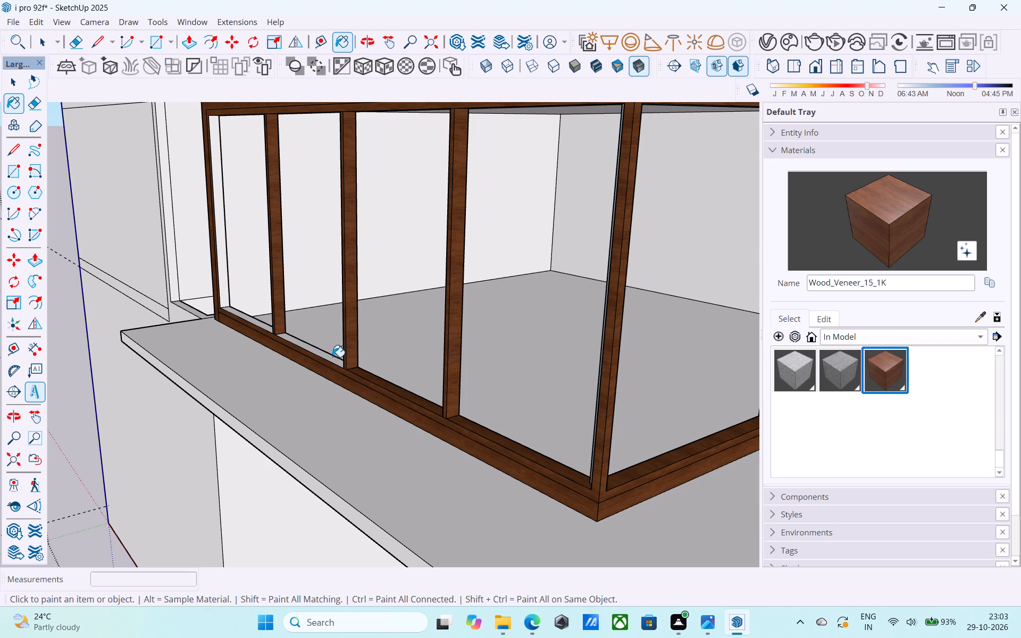
click(332, 357)
click(315, 347)
click(296, 346)
click(293, 341)
click(249, 318)
click(224, 274)
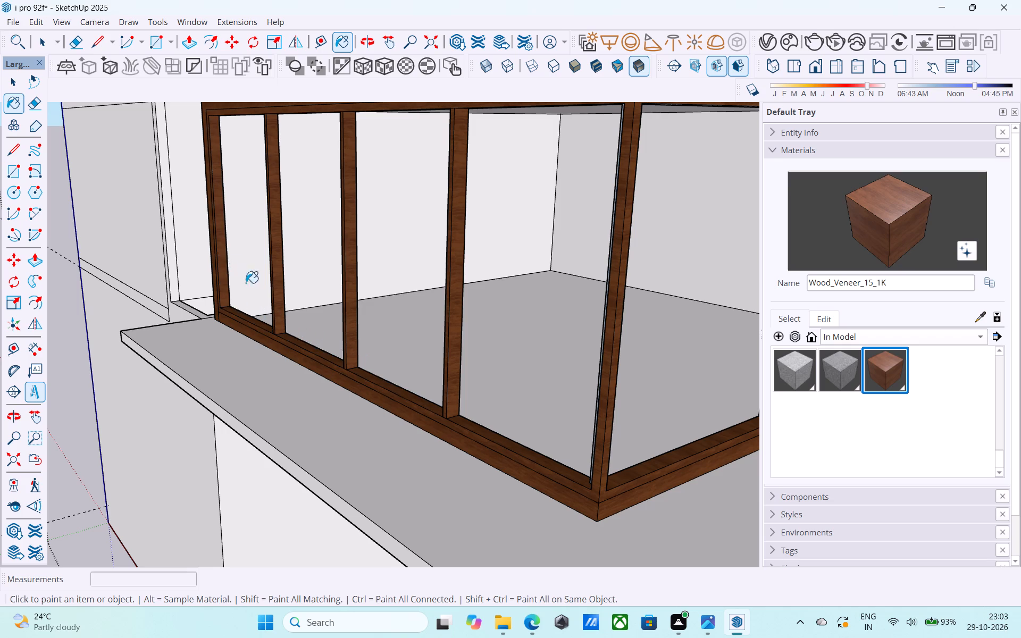
Paint the underside of the front window's top frame in all four panes with Wood_Veneer_15_1K.
scroll(251, 292, down, 8)
middle_drag(253, 293, 261, 287)
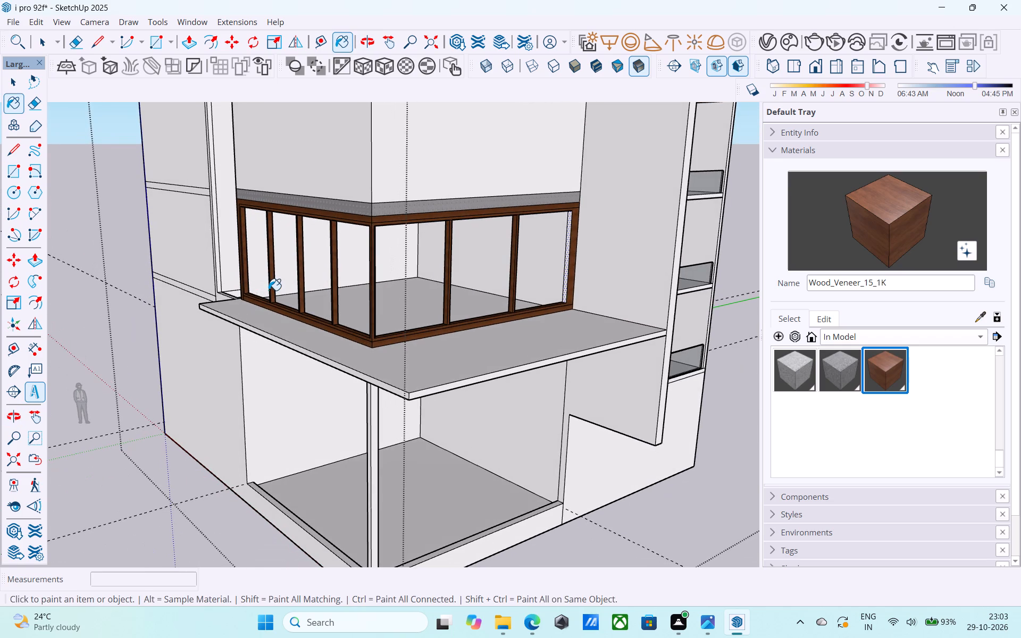
scroll(269, 291, down, 10)
middle_drag(277, 308, 343, 192)
scroll(350, 206, up, 12)
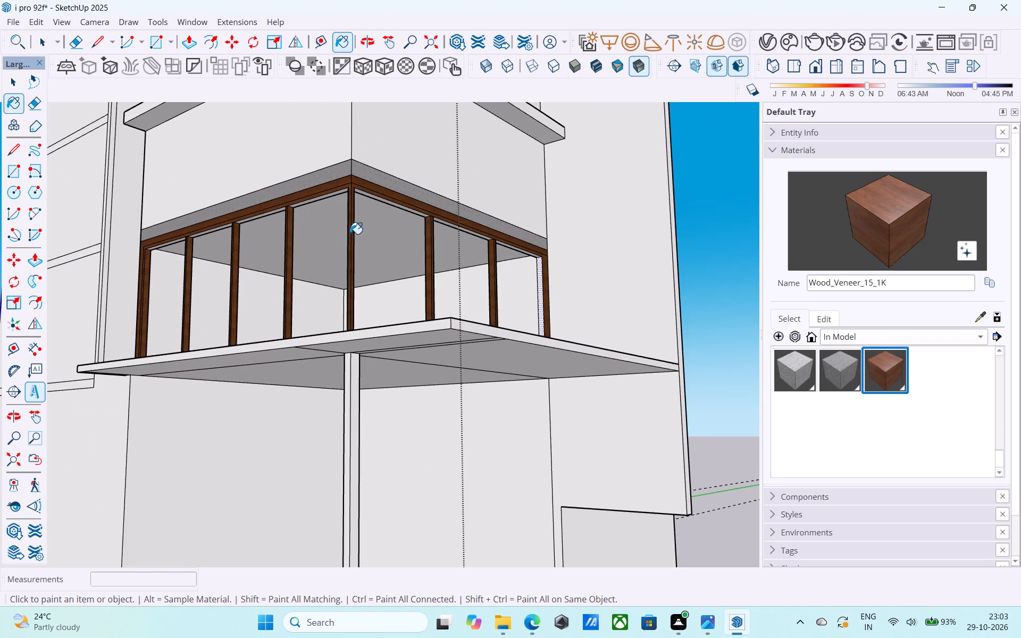
scroll(203, 234, up, 13)
click(152, 243)
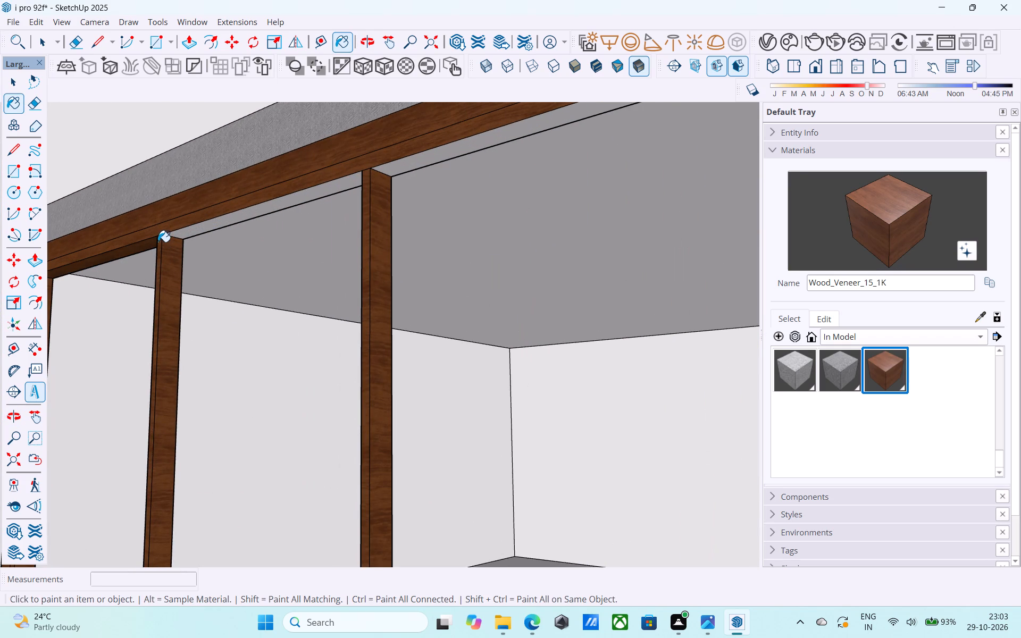
click(173, 239)
click(178, 237)
scroll(182, 236, down, 8)
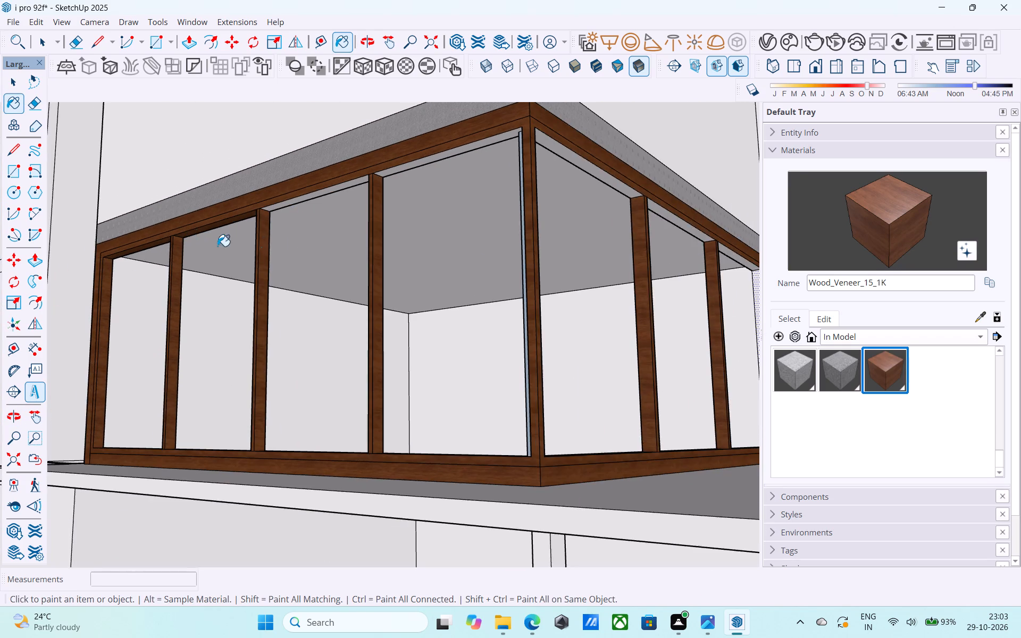
scroll(351, 191, up, 4)
click(353, 181)
click(414, 165)
scroll(289, 200, down, 5)
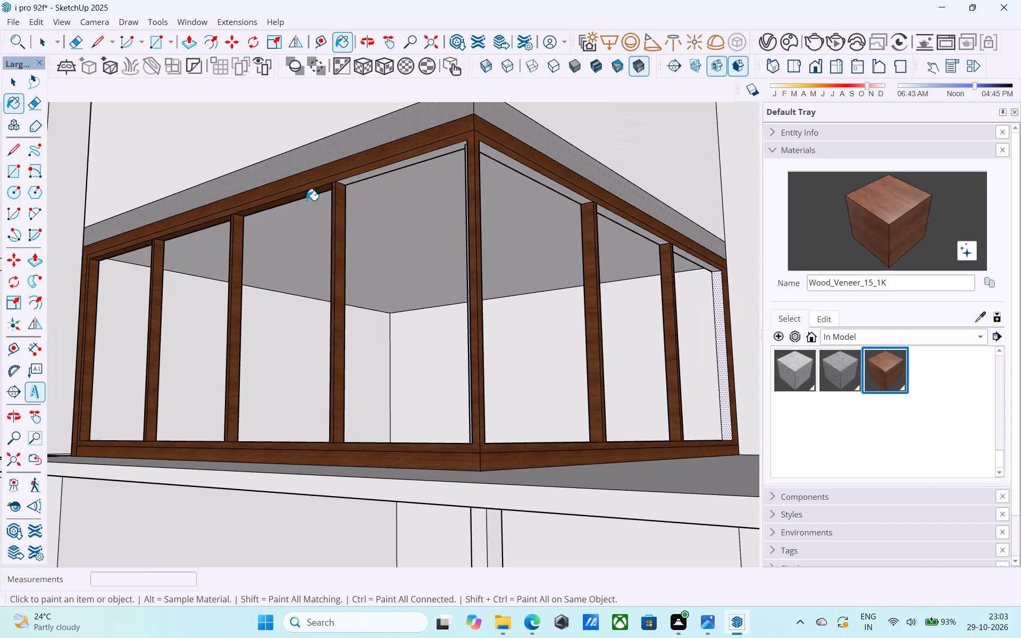
scroll(480, 151, up, 5)
click(442, 142)
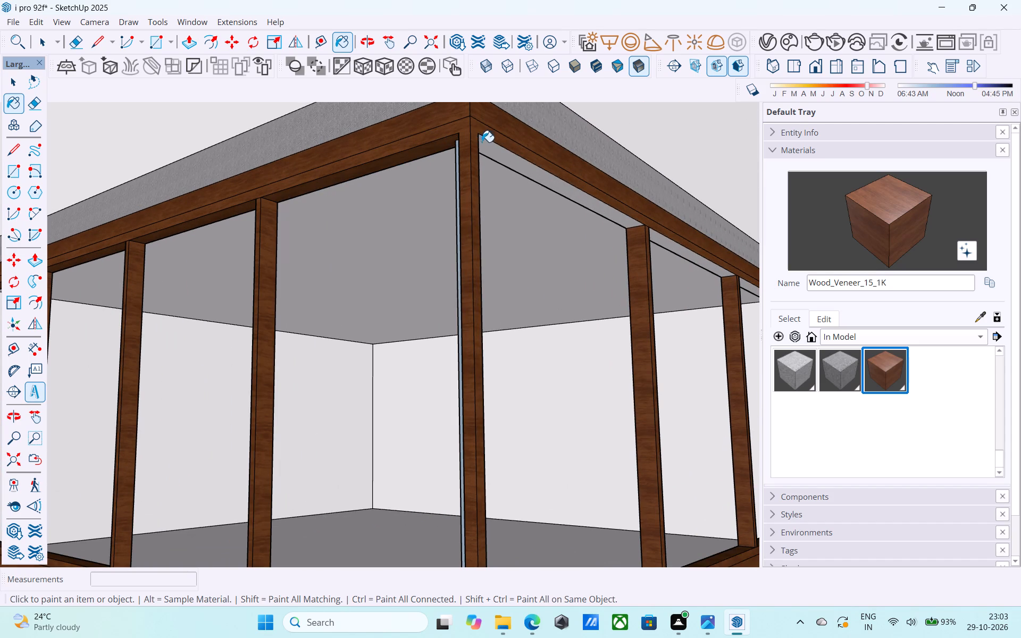
Paint the underside of the side window's top frame in all three panes and its wall-end inner jamb with Wood_Veneer_15_1K.
click(482, 142)
scroll(322, 206, down, 5)
scroll(554, 230, up, 5)
click(543, 236)
scroll(394, 246, down, 5)
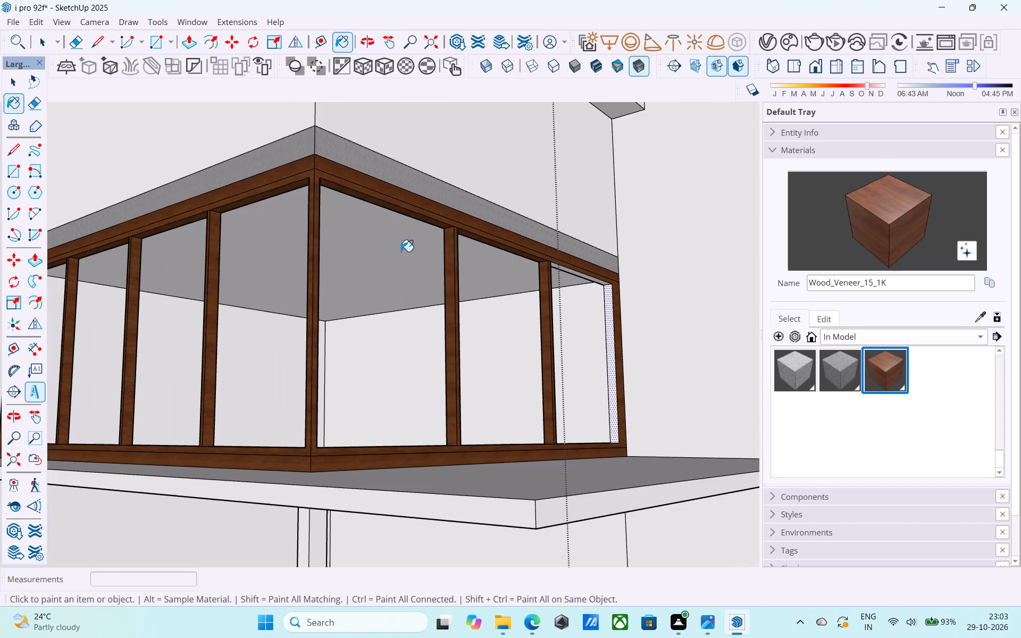
scroll(582, 274, up, 9)
click(584, 275)
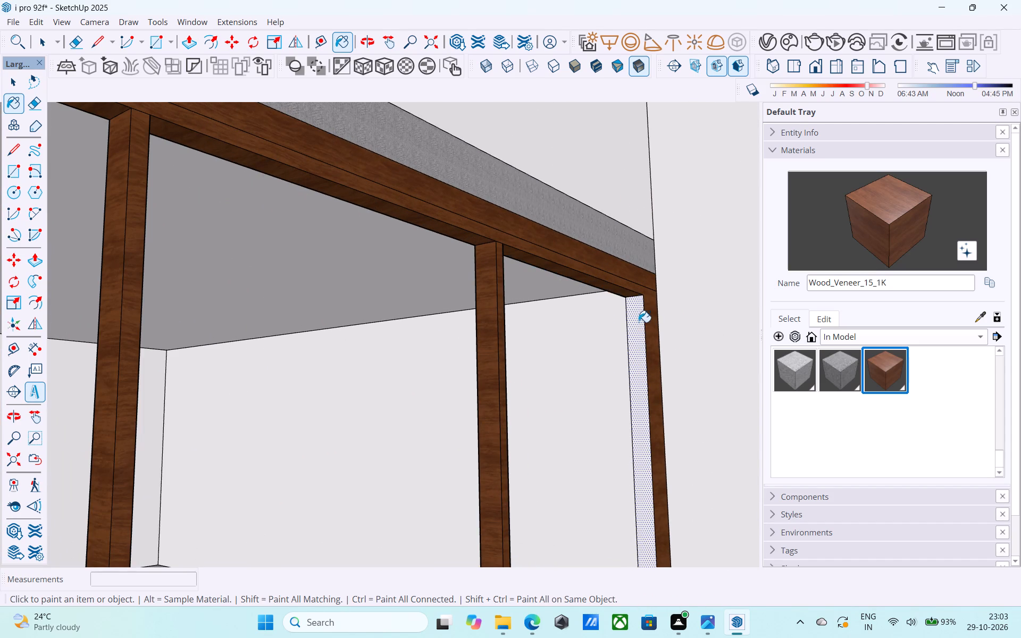
click(638, 322)
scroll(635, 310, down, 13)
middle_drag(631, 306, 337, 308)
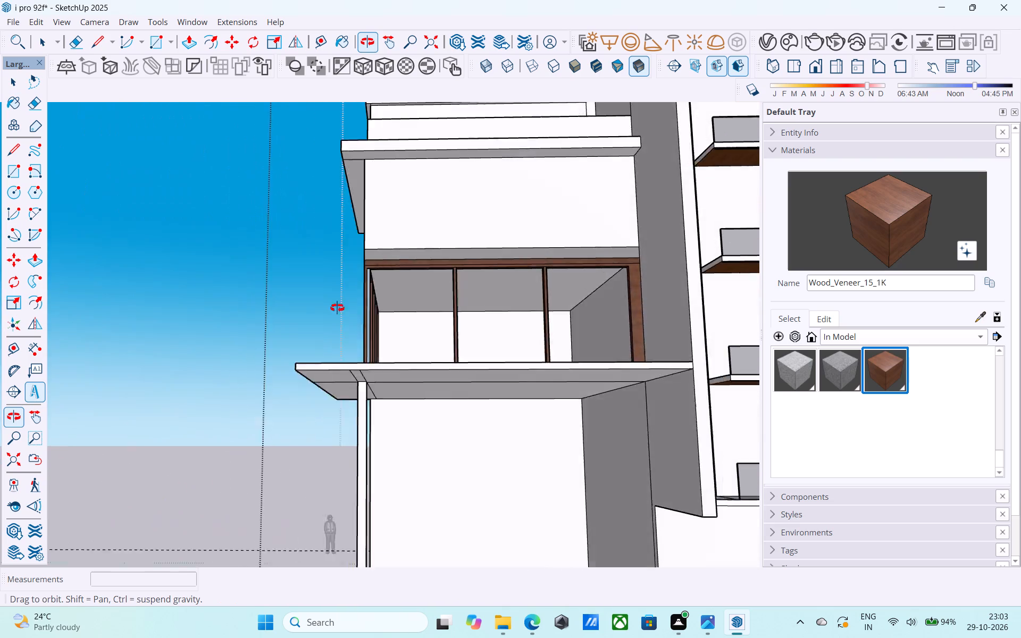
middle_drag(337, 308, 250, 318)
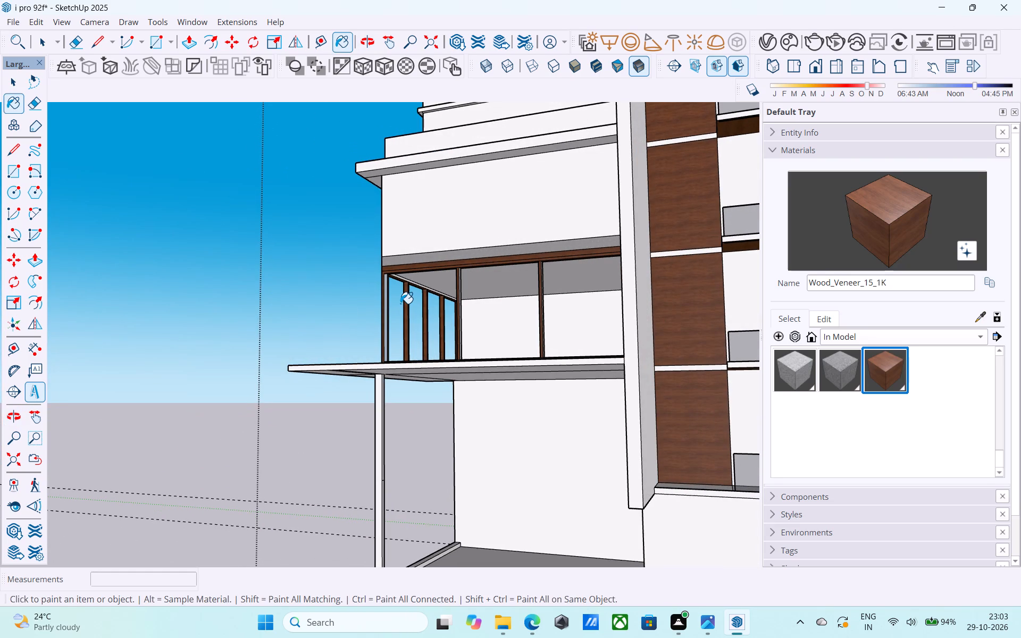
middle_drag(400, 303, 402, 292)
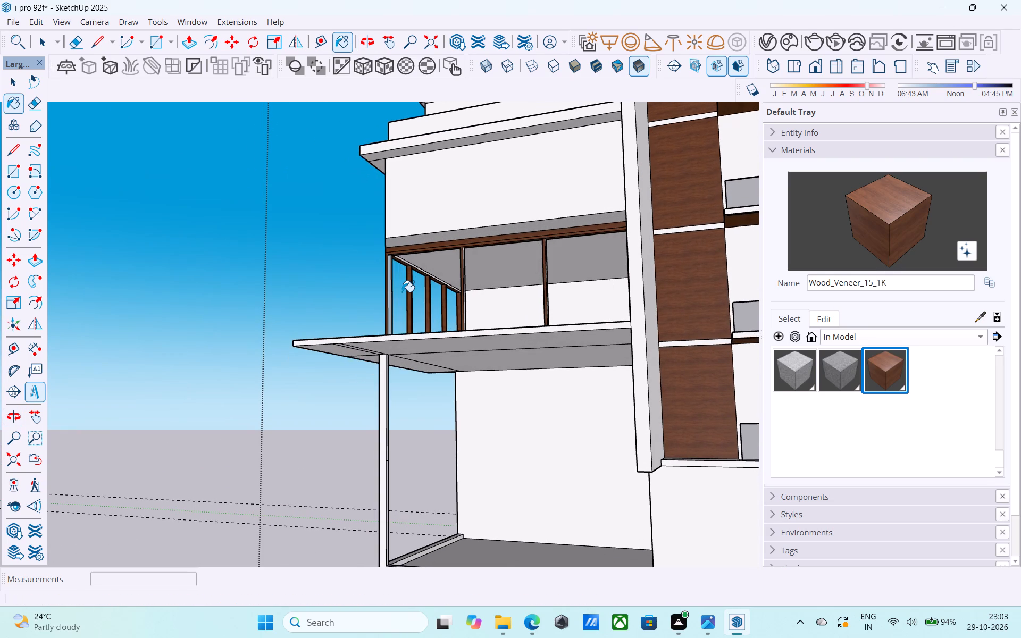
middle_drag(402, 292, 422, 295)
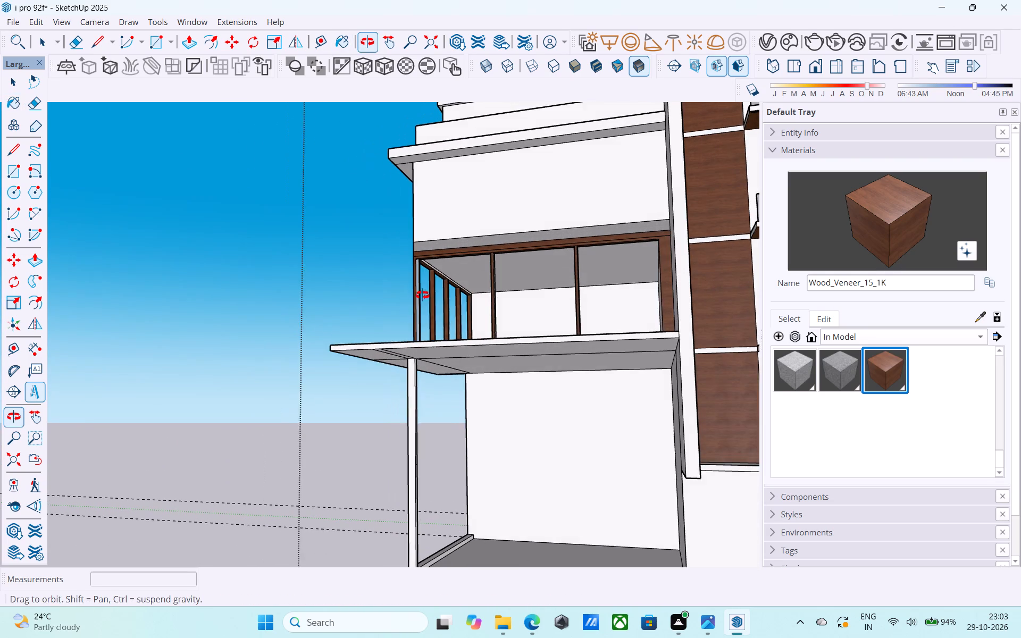
Erase the stray edges of the unpainted strip beside the window post at the building corner.
middle_drag(422, 295, 423, 296)
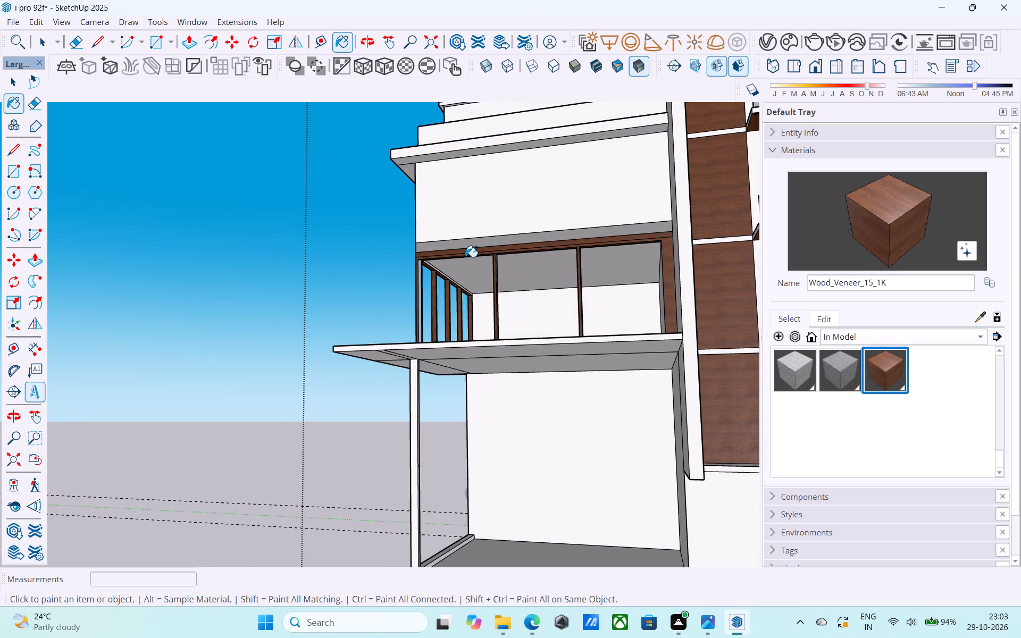
middle_drag(465, 257, 491, 330)
scroll(450, 408, up, 9)
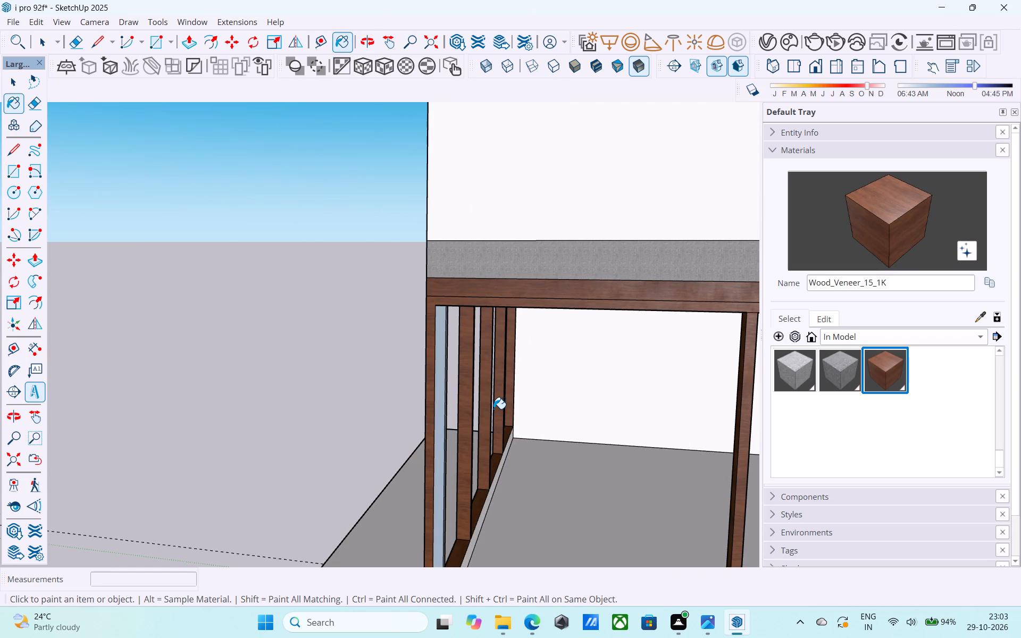
middle_drag(473, 418, 458, 403)
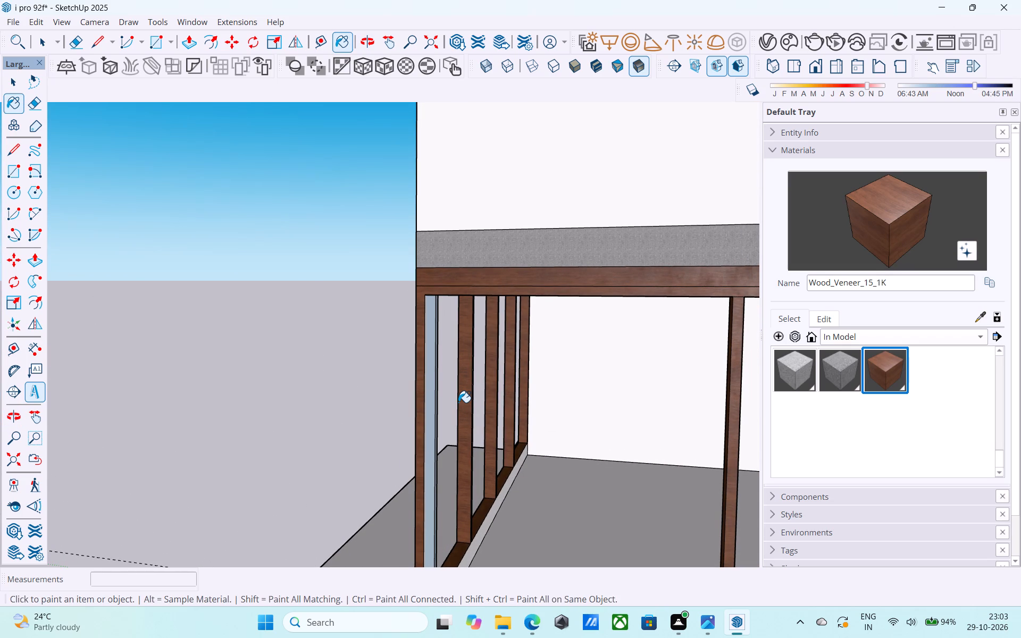
middle_click(456, 402)
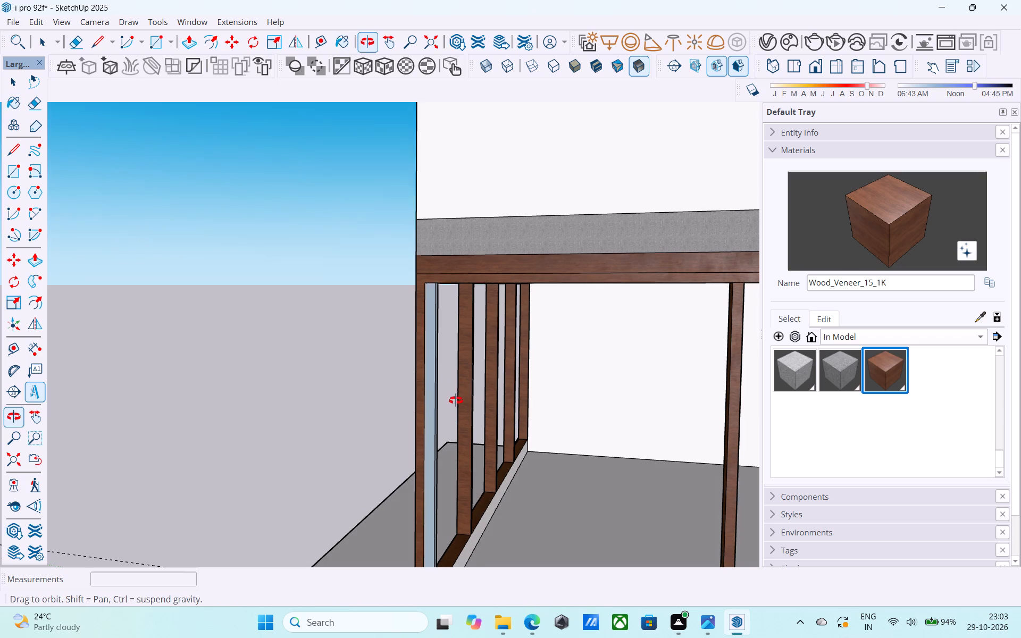
scroll(443, 404, up, 4)
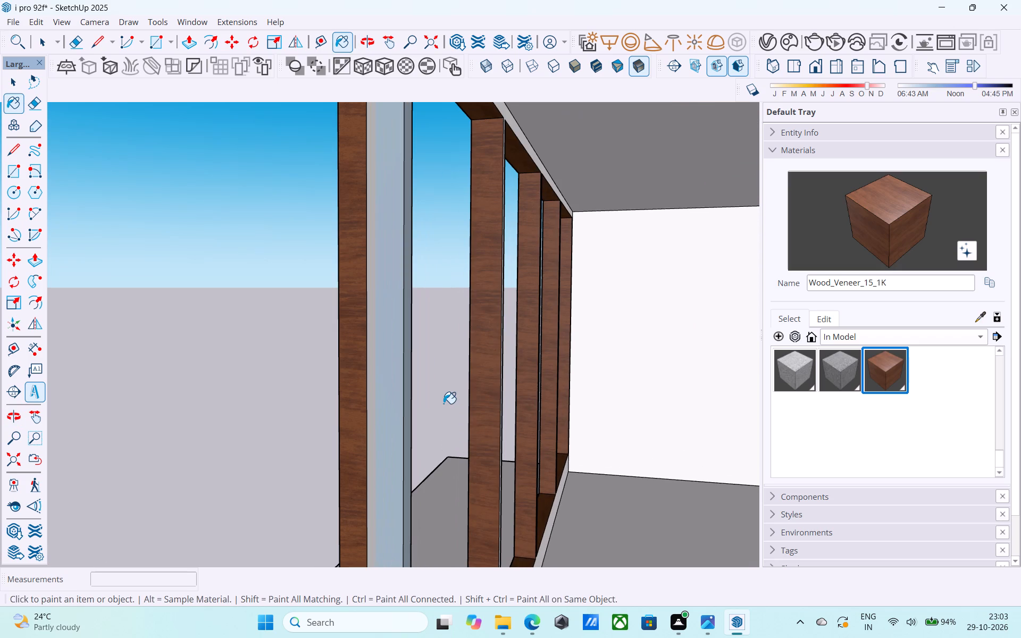
key(e)
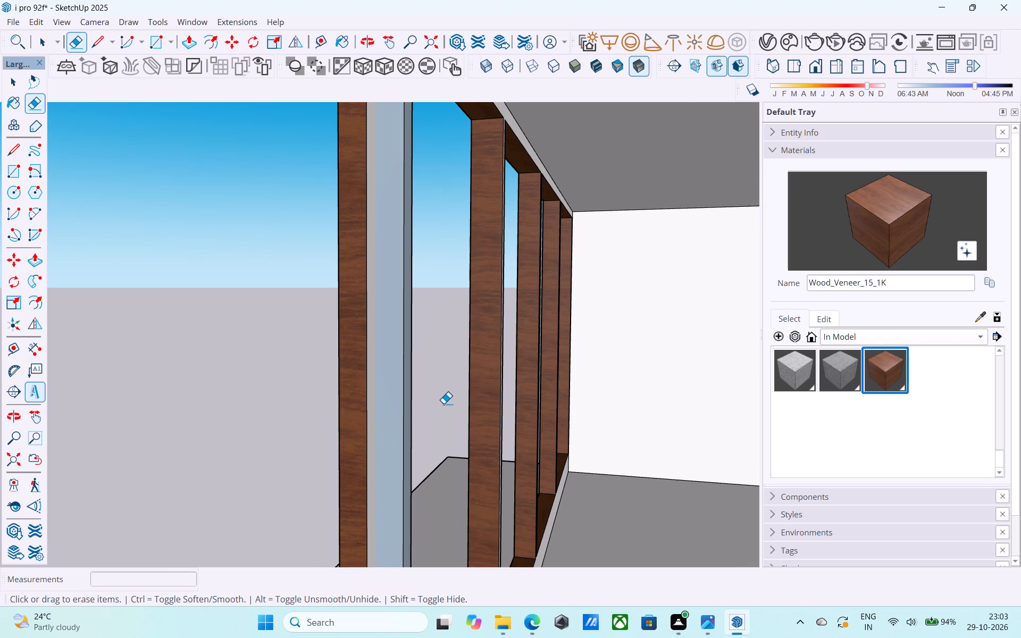
scroll(443, 404, down, 3)
middle_drag(440, 402, 412, 384)
middle_drag(167, 414, 180, 422)
click(166, 412)
click(172, 407)
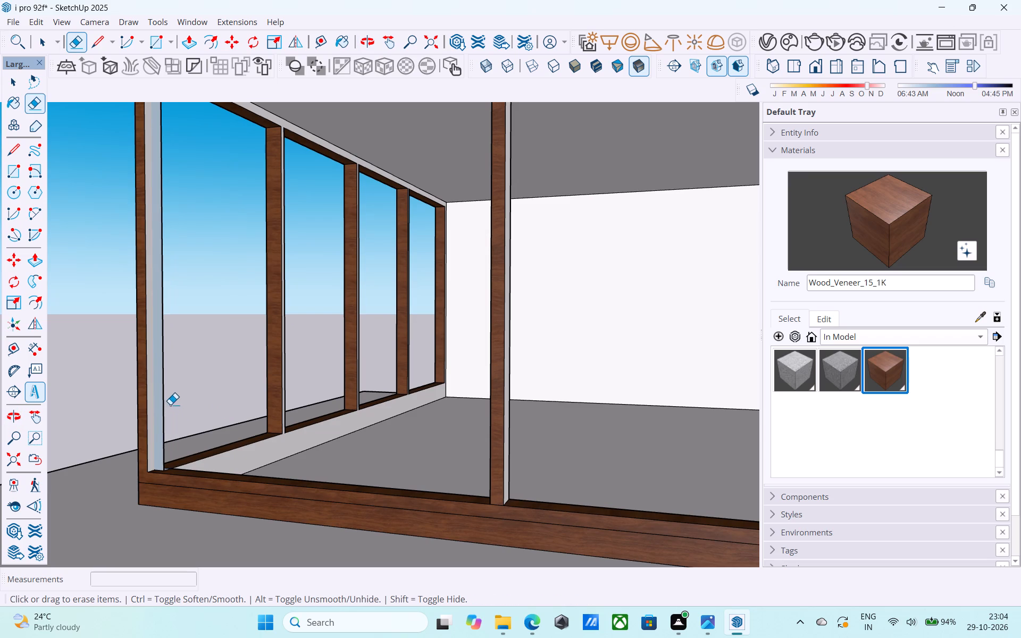
click(164, 404)
Examine the wood-framed corner windows and the blank wall band above them from several angles.
middle_drag(165, 404, 193, 412)
scroll(195, 415, down, 8)
middle_drag(197, 414, 249, 429)
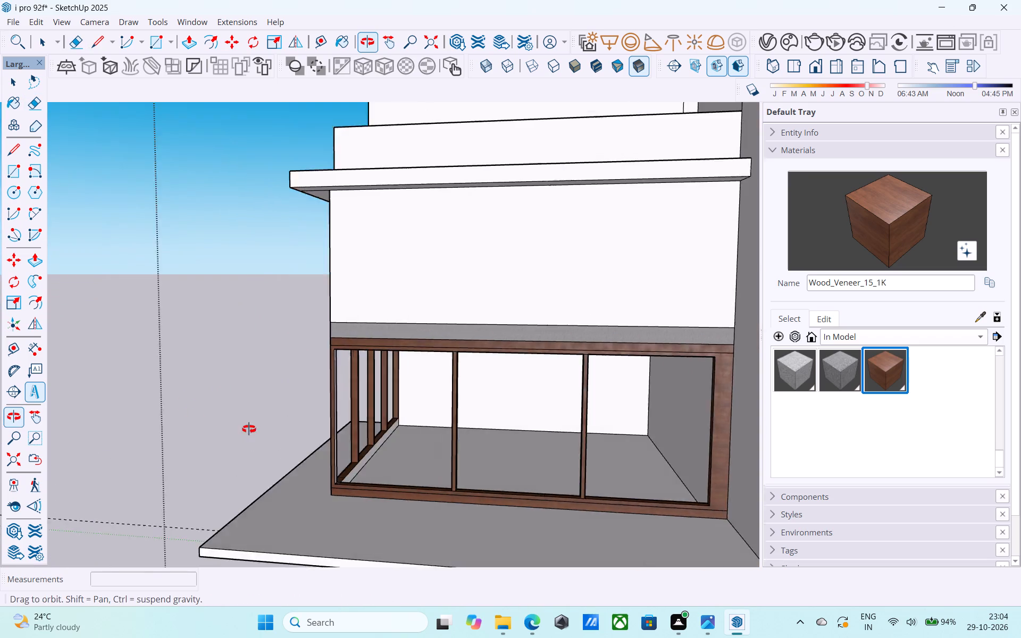
middle_drag(249, 429, 269, 429)
scroll(227, 429, down, 9)
middle_drag(332, 465, 471, 460)
scroll(304, 480, down, 5)
middle_drag(560, 476, 592, 474)
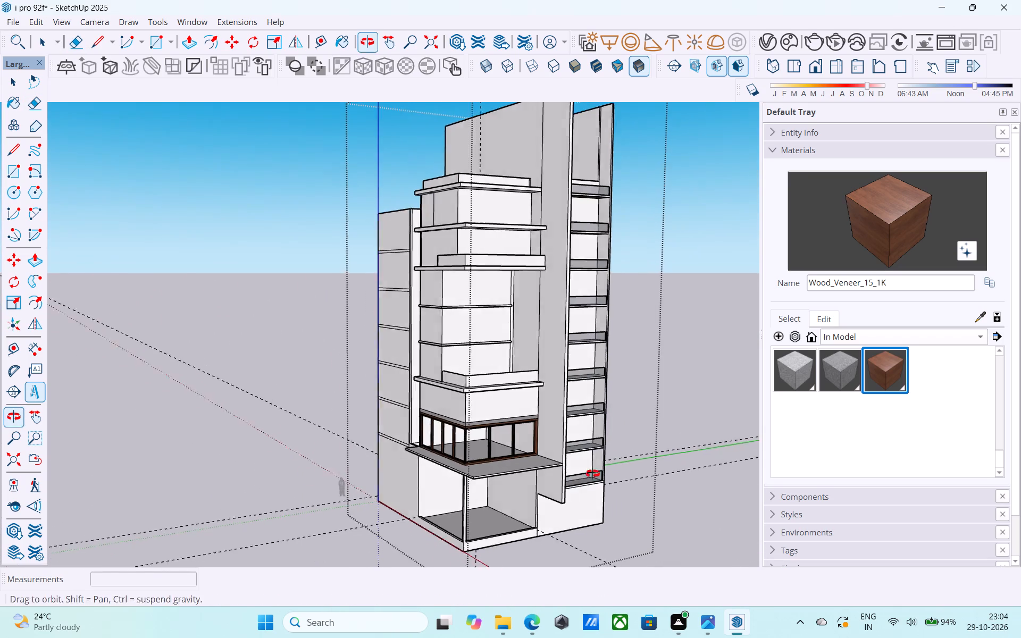
middle_drag(592, 474, 634, 459)
scroll(485, 409, up, 7)
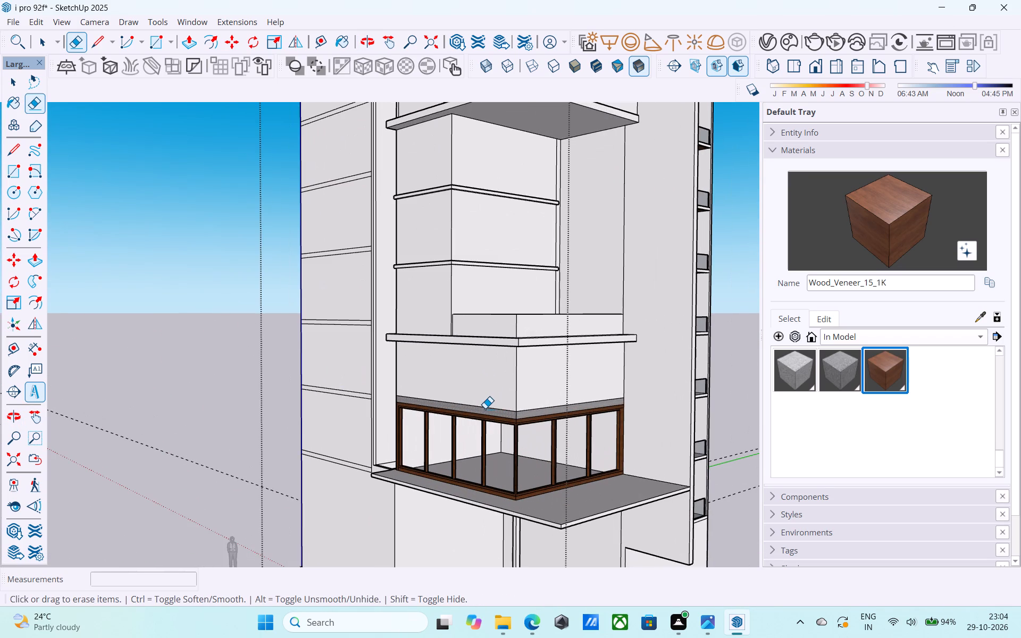
middle_drag(485, 408, 482, 391)
scroll(509, 363, up, 5)
scroll(509, 363, down, 3)
middle_drag(508, 363, 510, 381)
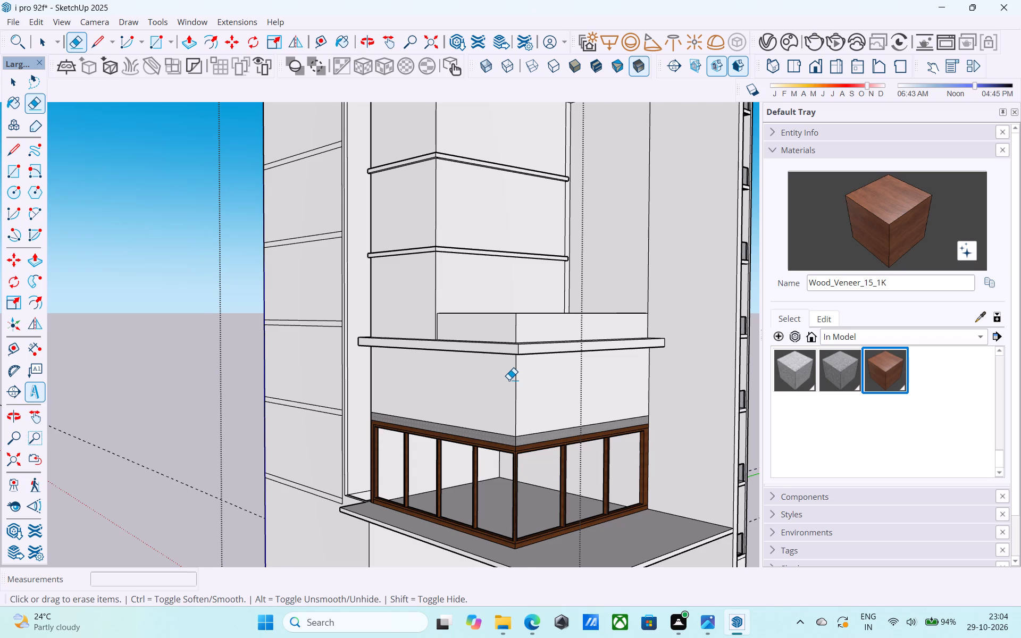
scroll(509, 380, up, 1)
scroll(509, 380, down, 5)
middle_drag(504, 381, 472, 391)
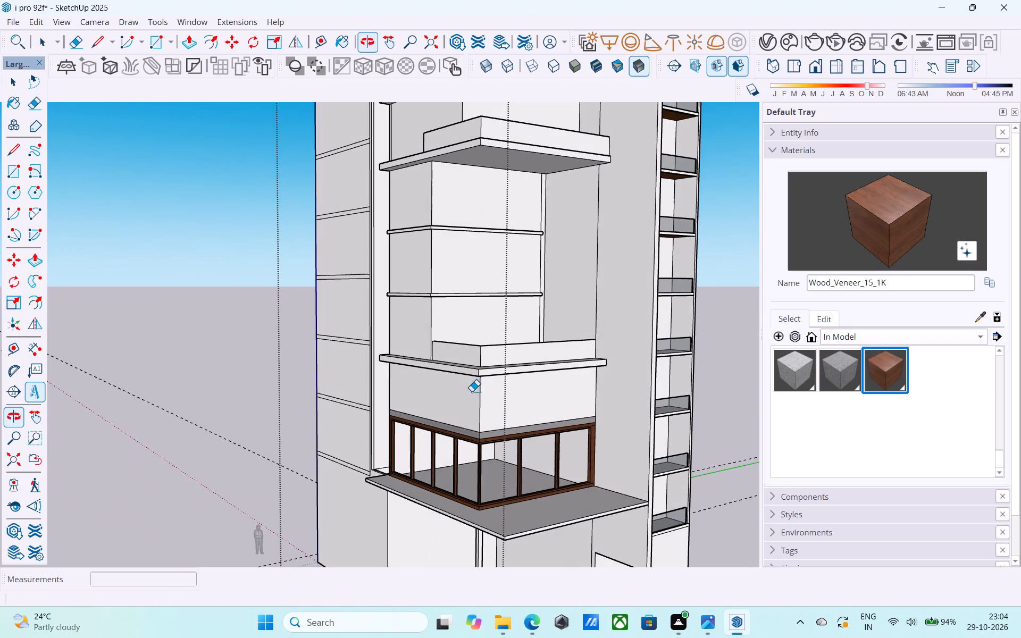
scroll(405, 390, down, 2)
middle_drag(466, 411, 484, 397)
scroll(484, 397, up, 6)
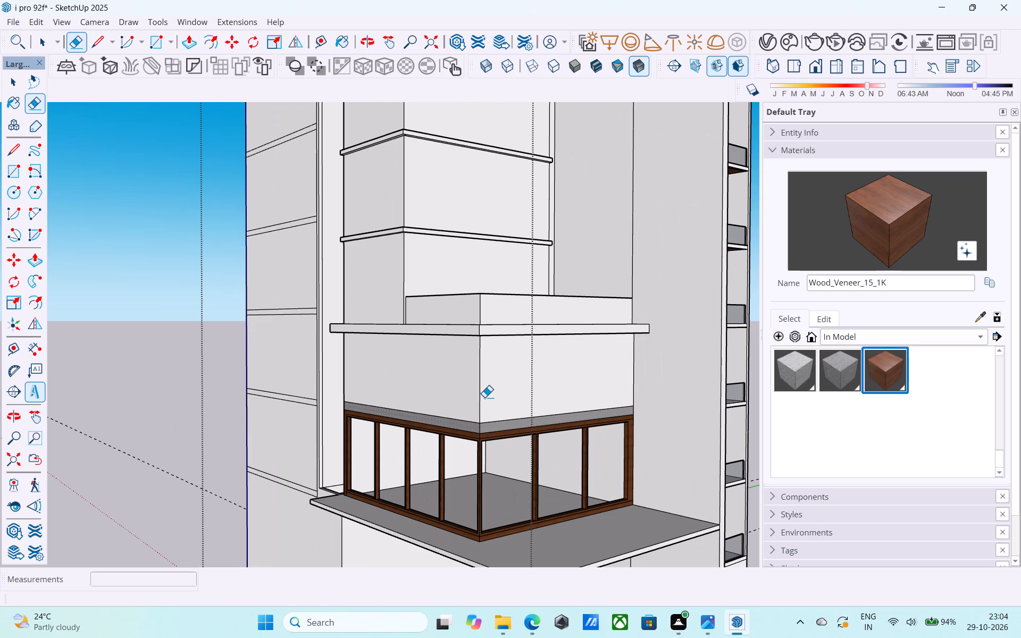
Copy the wall's corner edge 24' 6" along the side face above the three-pane window, dividing the face into four equal bays.
key(space)
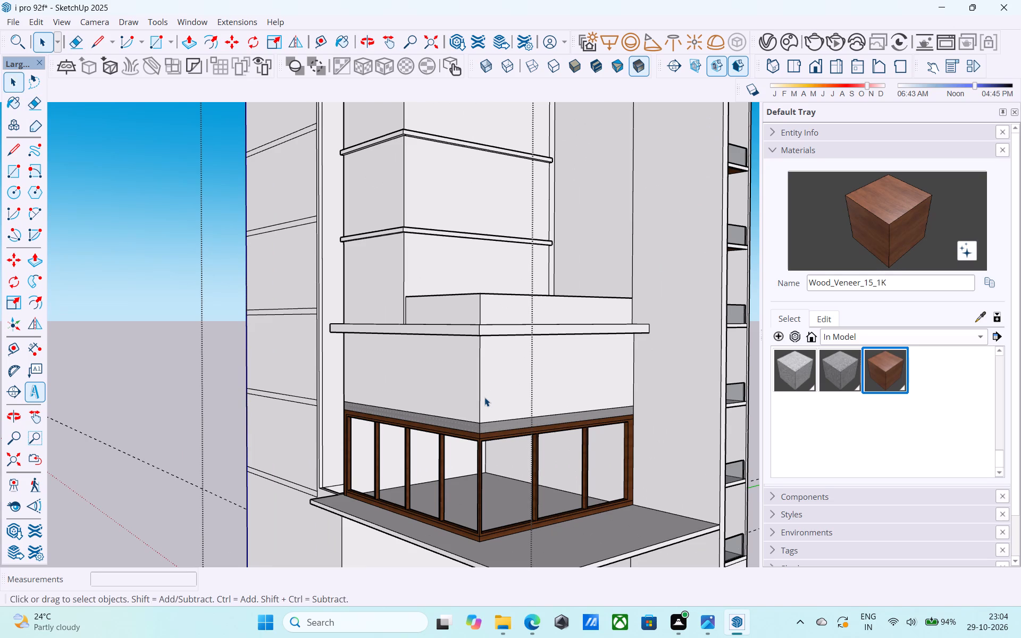
scroll(484, 397, up, 7)
click(475, 391)
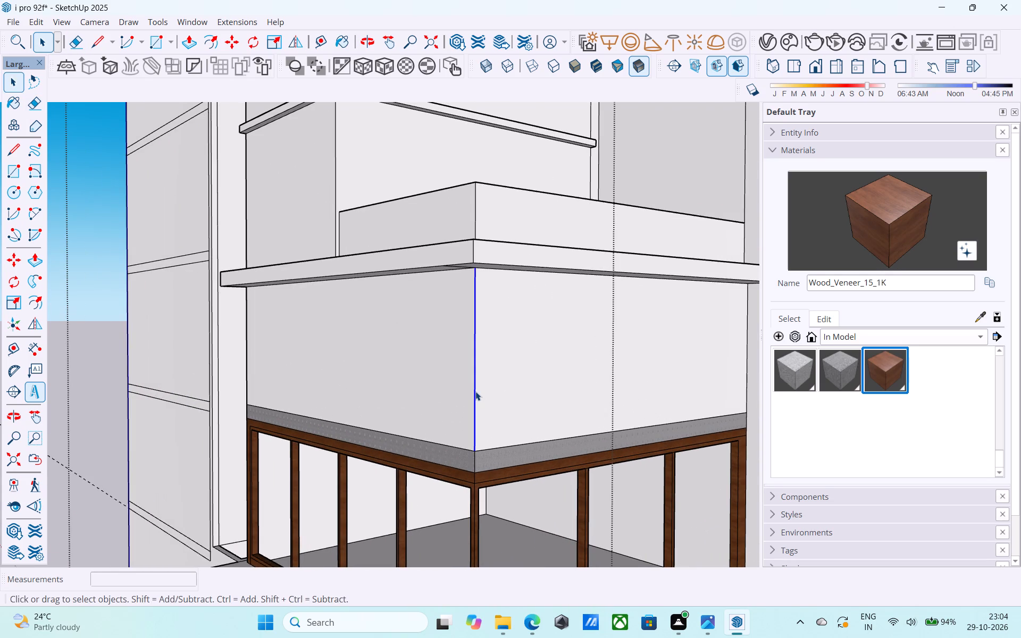
key(m)
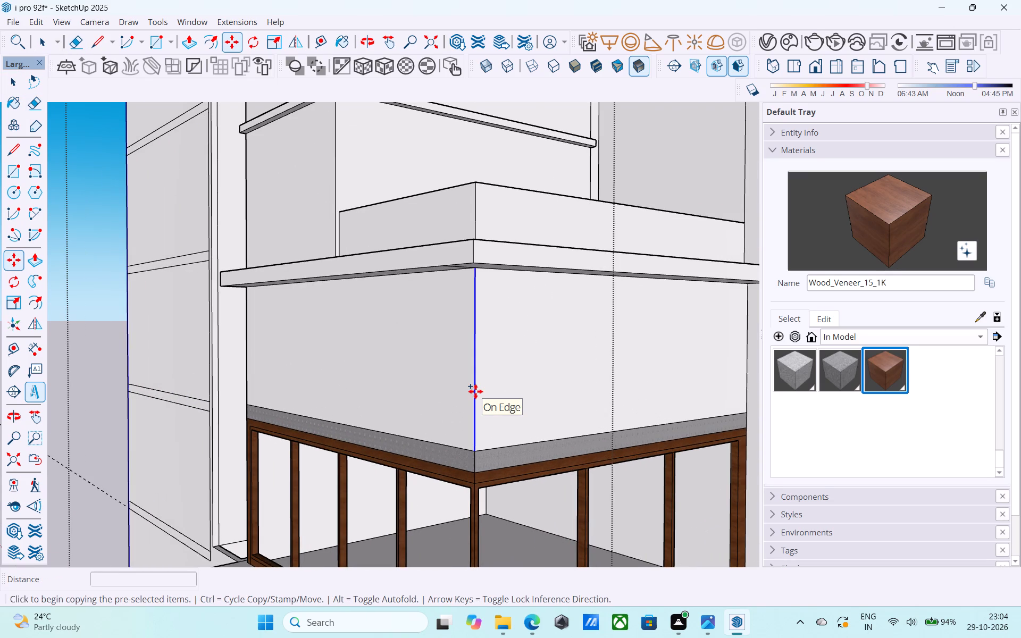
scroll(475, 391, down, 5)
scroll(480, 421, up, 5)
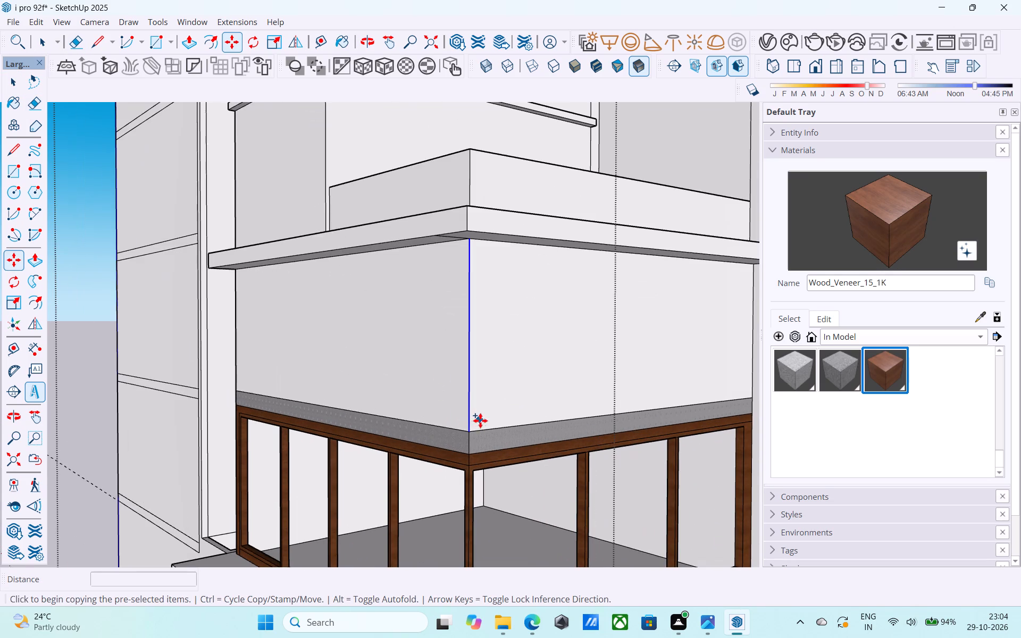
click(472, 431)
scroll(395, 433, down, 5)
scroll(672, 417, up, 3)
click(654, 400)
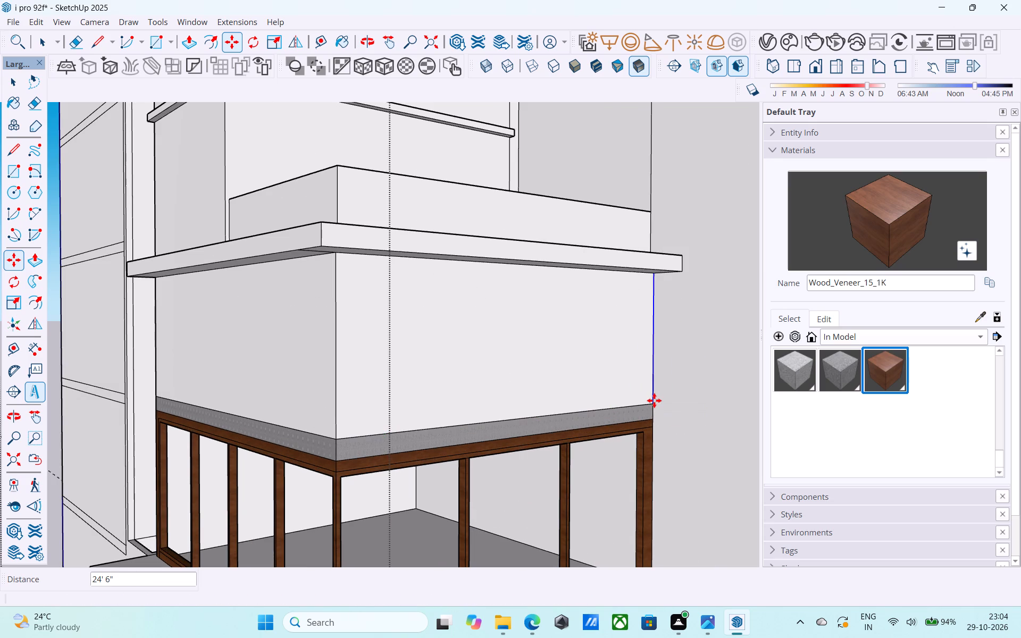
key(slash)
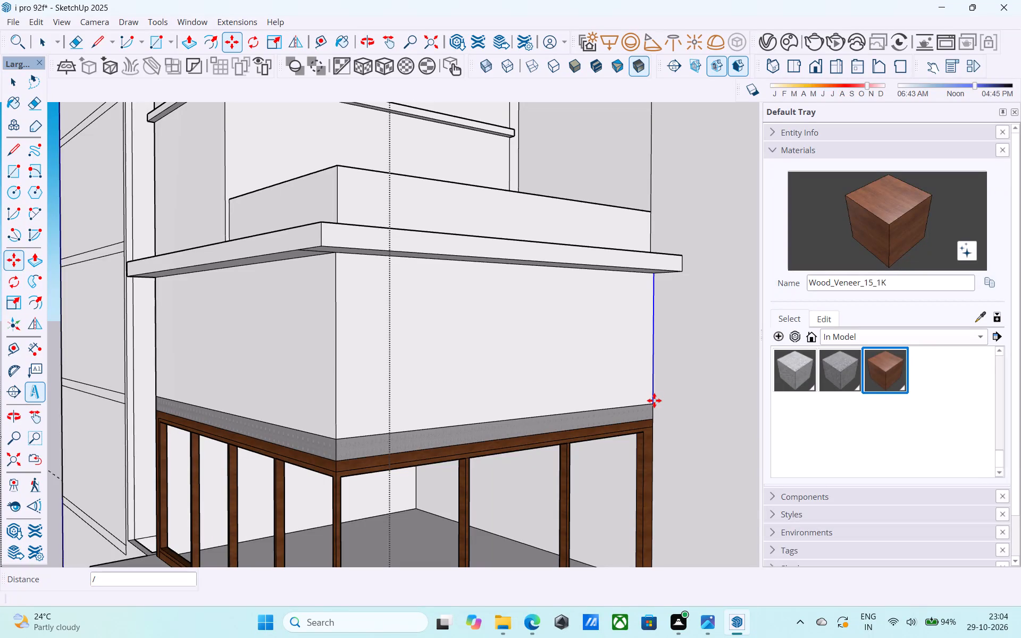
text(/4)
key(Return)
key(BackSpace)
key(BackSpace)
text(/4)
key(Return)
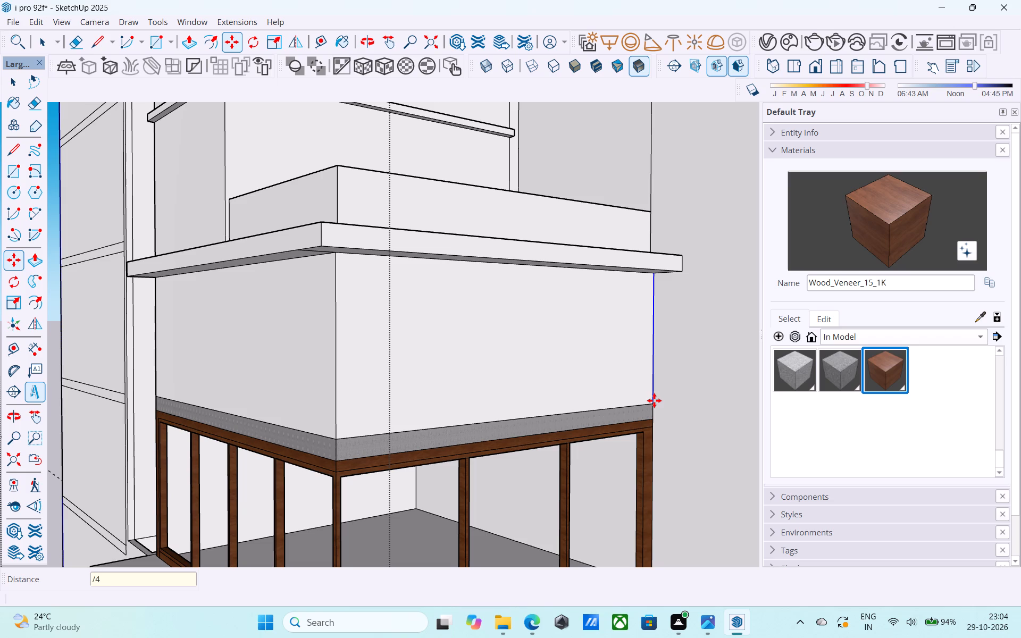
key(space)
Copy the wall's corner edge 23' 9" along the front face above the four-pane window, dividing the face into three equal bays.
scroll(654, 400, up, 1)
scroll(654, 400, down, 4)
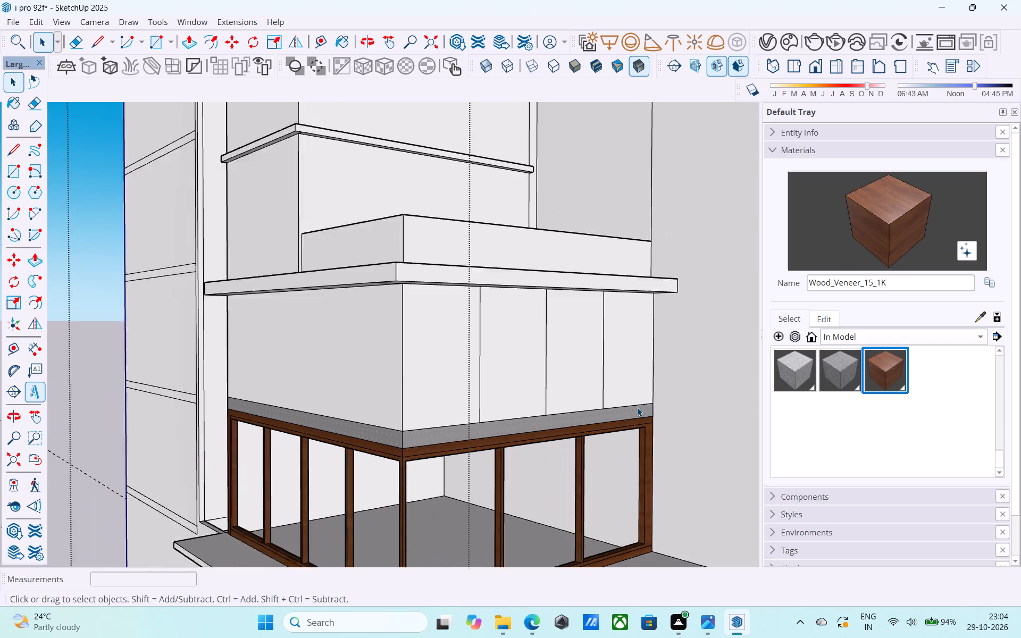
click(431, 409)
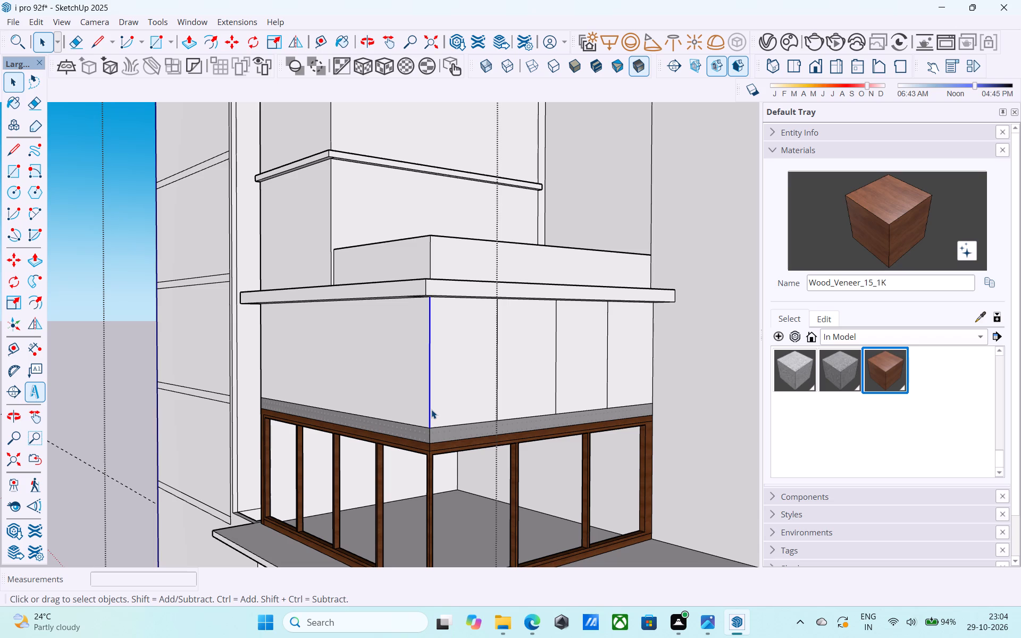
key(m)
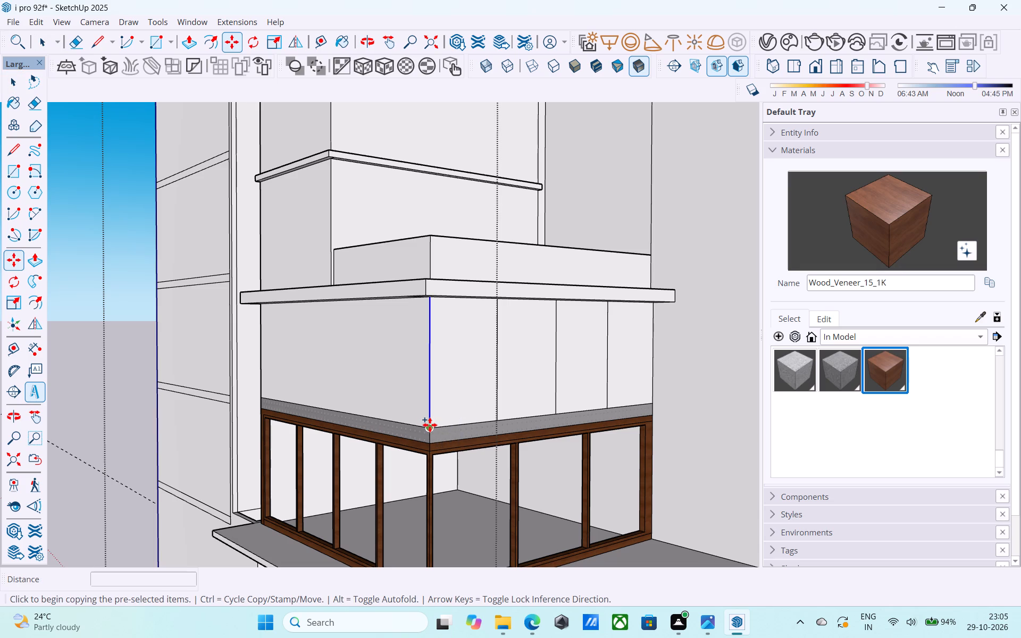
click(430, 429)
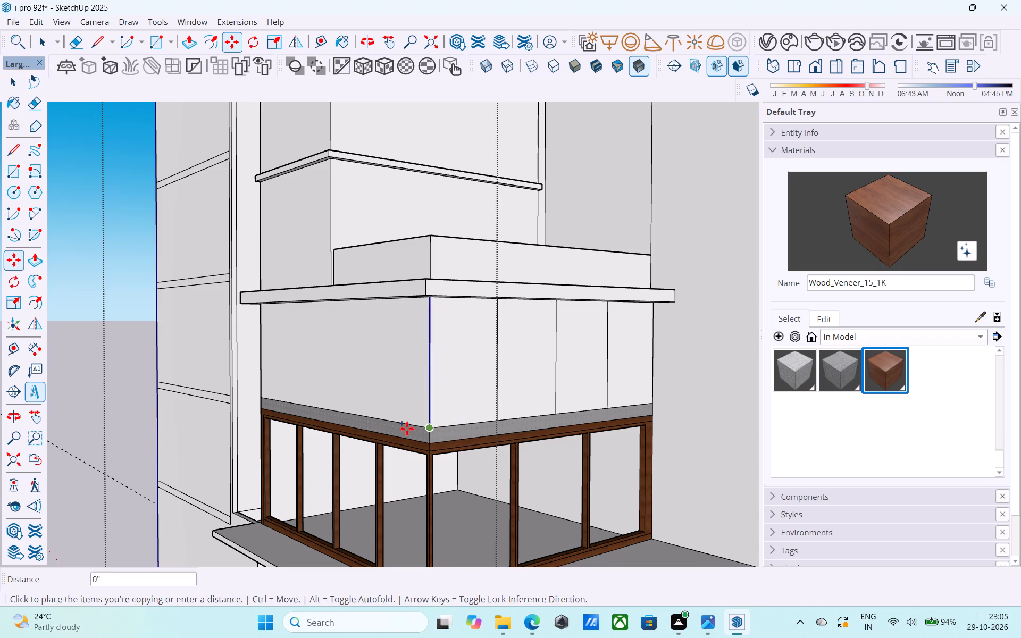
middle_drag(316, 407, 617, 408)
scroll(617, 408, down, 5)
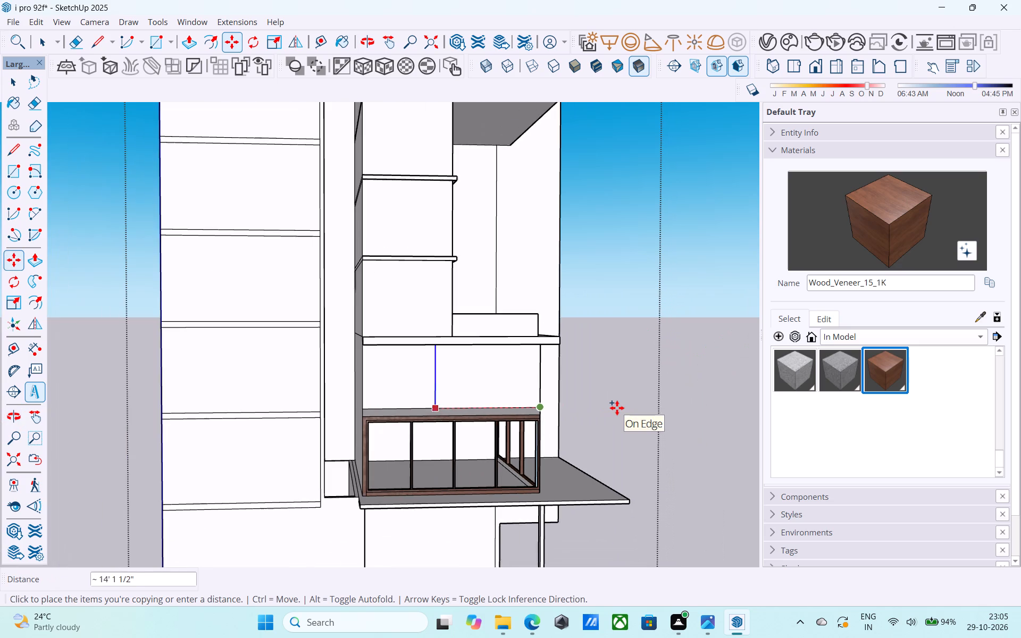
scroll(367, 414, up, 6)
click(361, 406)
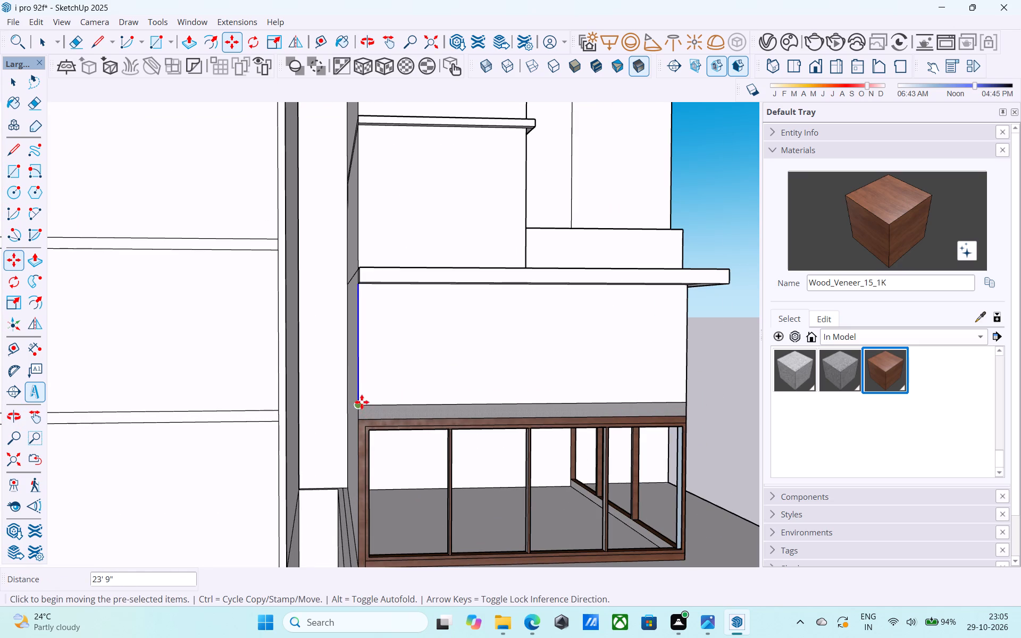
scroll(362, 402, down, 4)
middle_drag(362, 402, 113, 392)
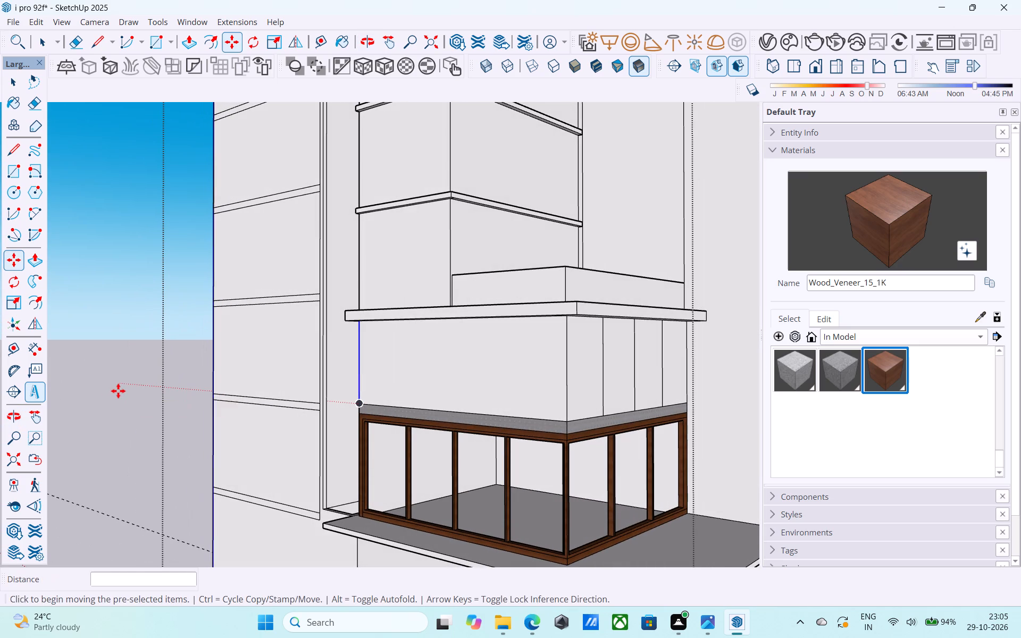
key(slash)
key(3)
key(Return)
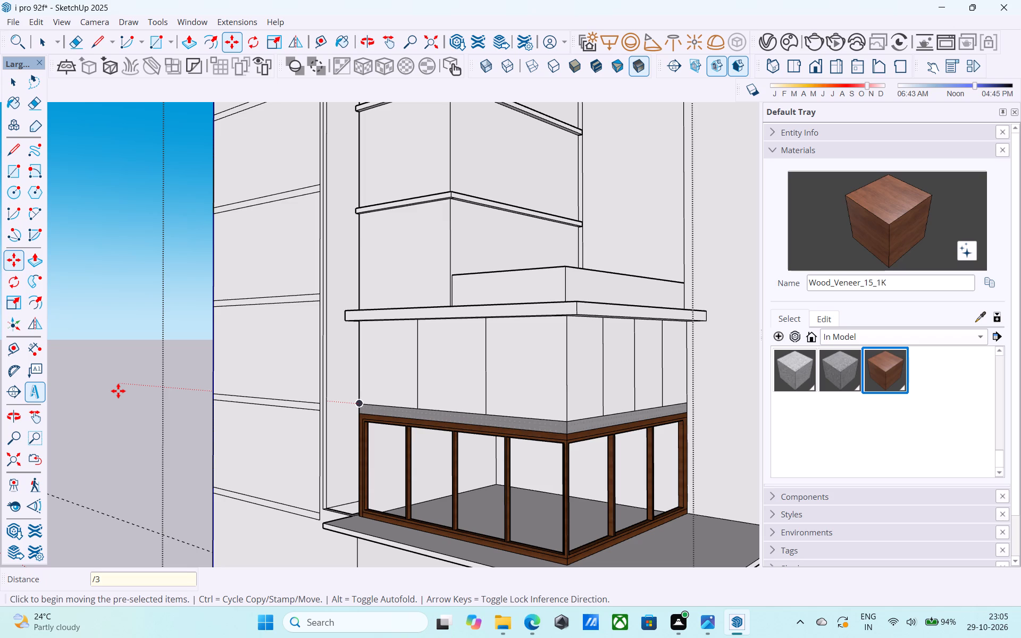
key(space)
Copy the three vertical dividing lines of the four-bay side face 3" along the wall, away from the building corner.
scroll(129, 400, down, 2)
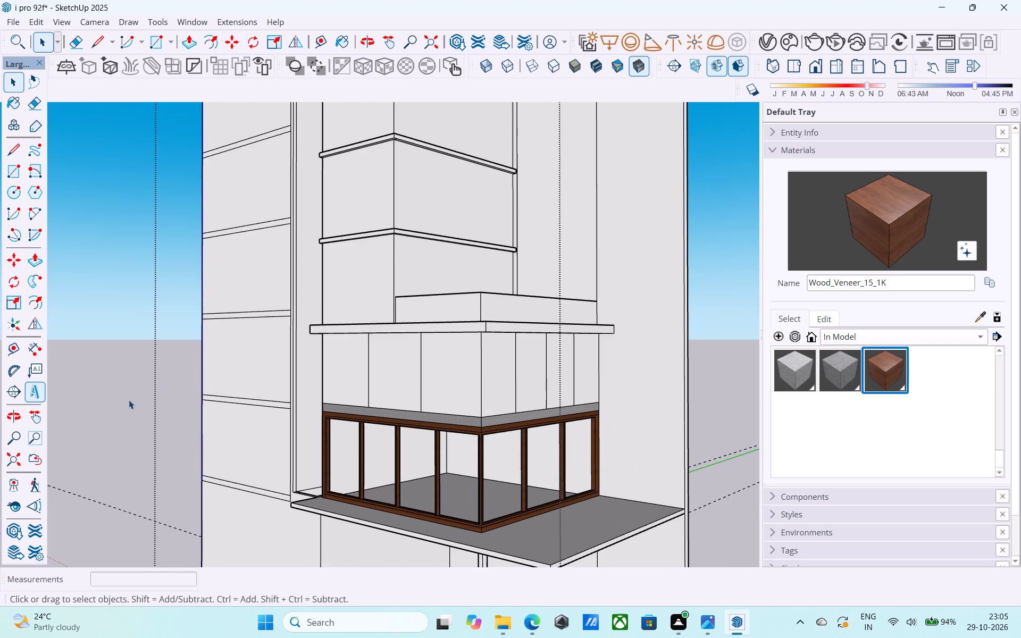
scroll(127, 407, down, 4)
shift+middle_drag(127, 406, 162, 427)
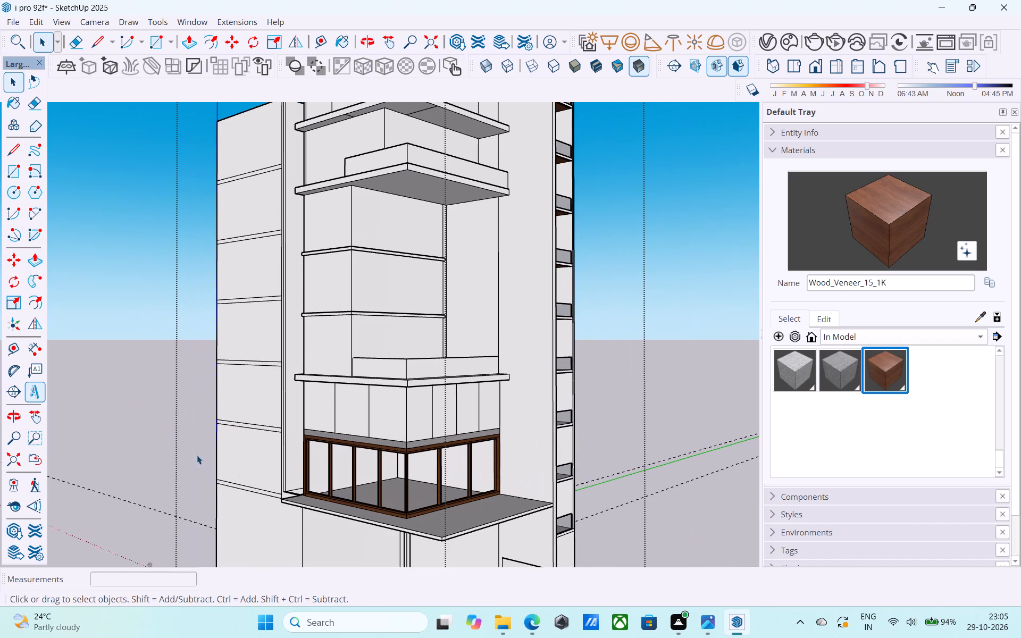
middle_drag(407, 449, 365, 449)
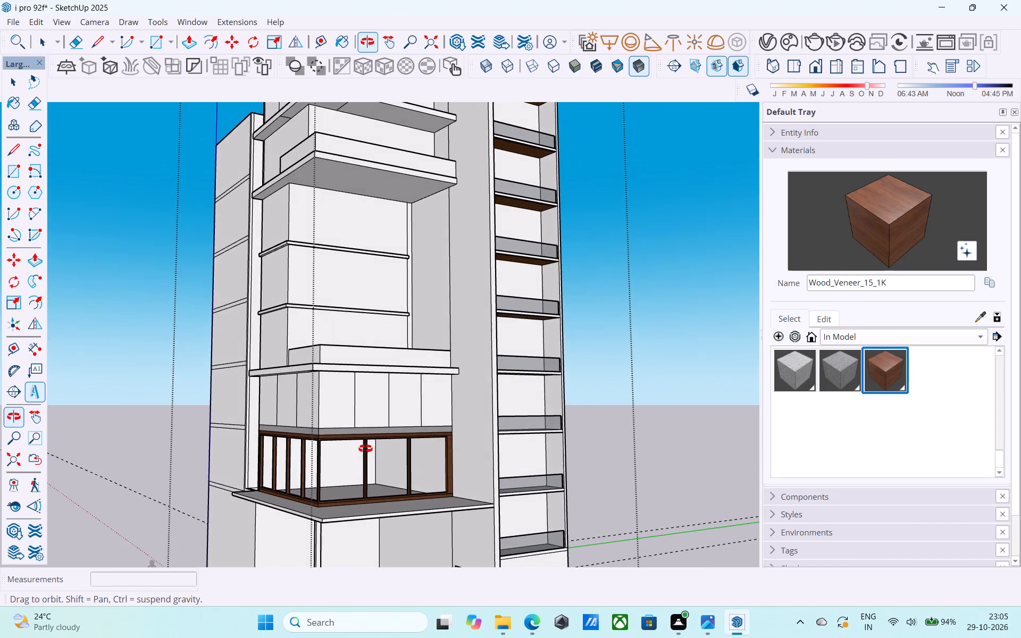
middle_drag(365, 449, 466, 450)
scroll(431, 427, up, 10)
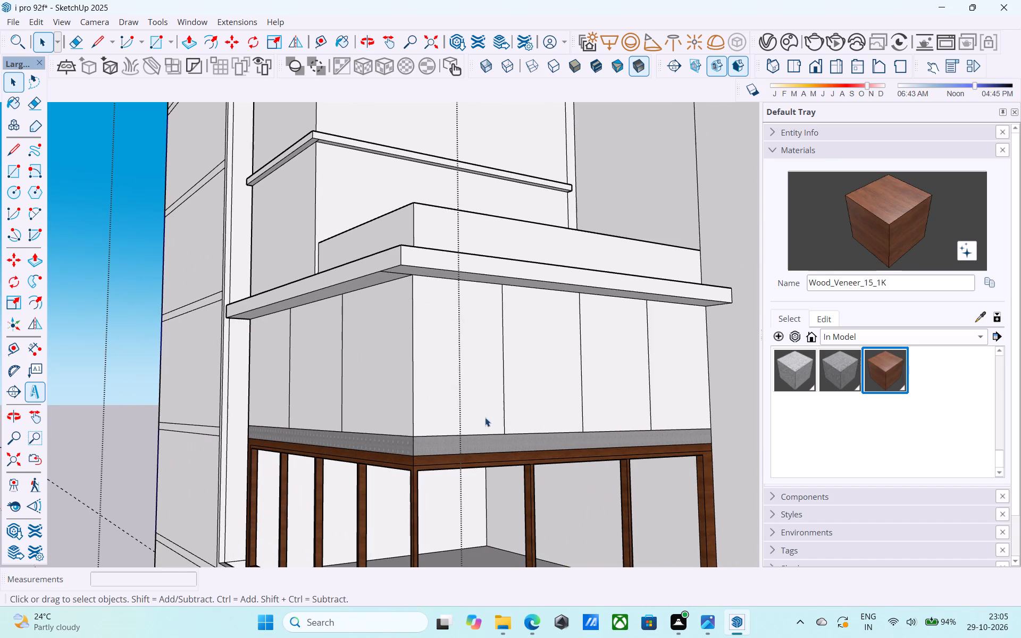
click(501, 413)
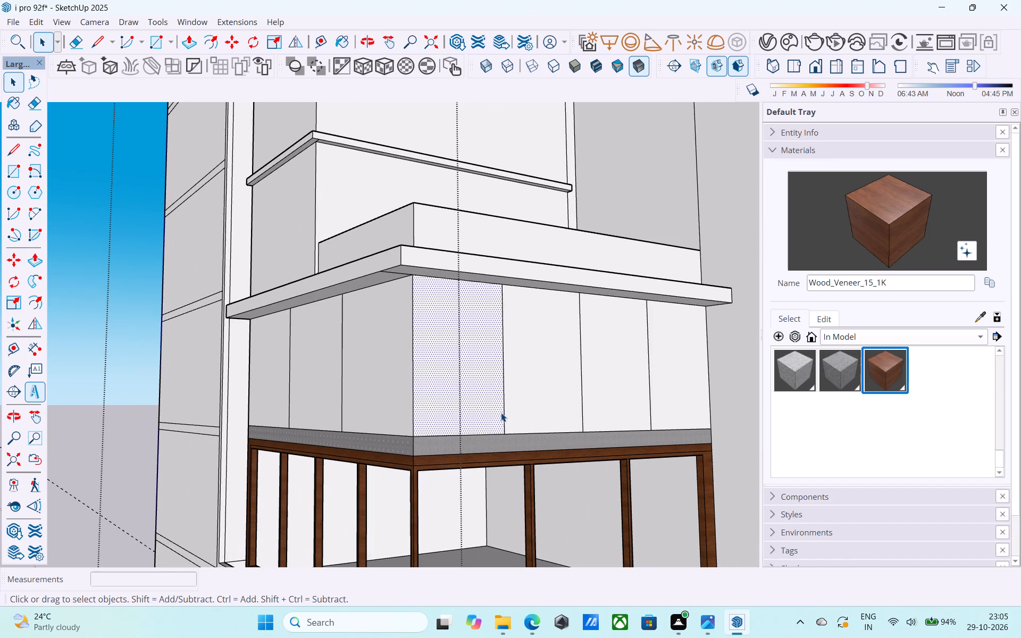
scroll(513, 417, up, 1)
click(505, 412)
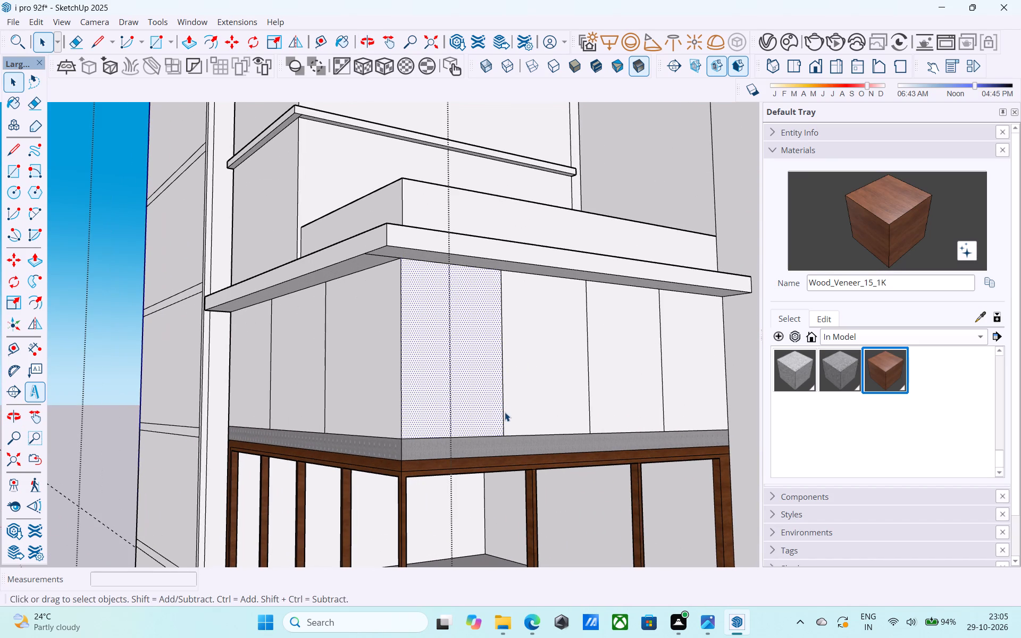
click(588, 422)
shift+click(663, 419)
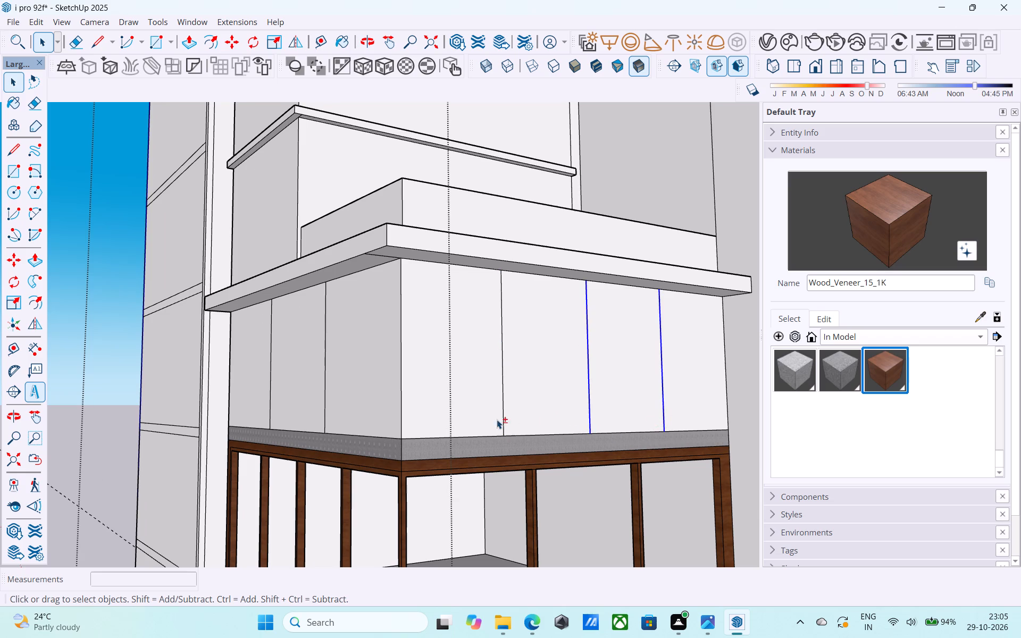
shift+click(503, 409)
shift+middle_drag(504, 409, 592, 423)
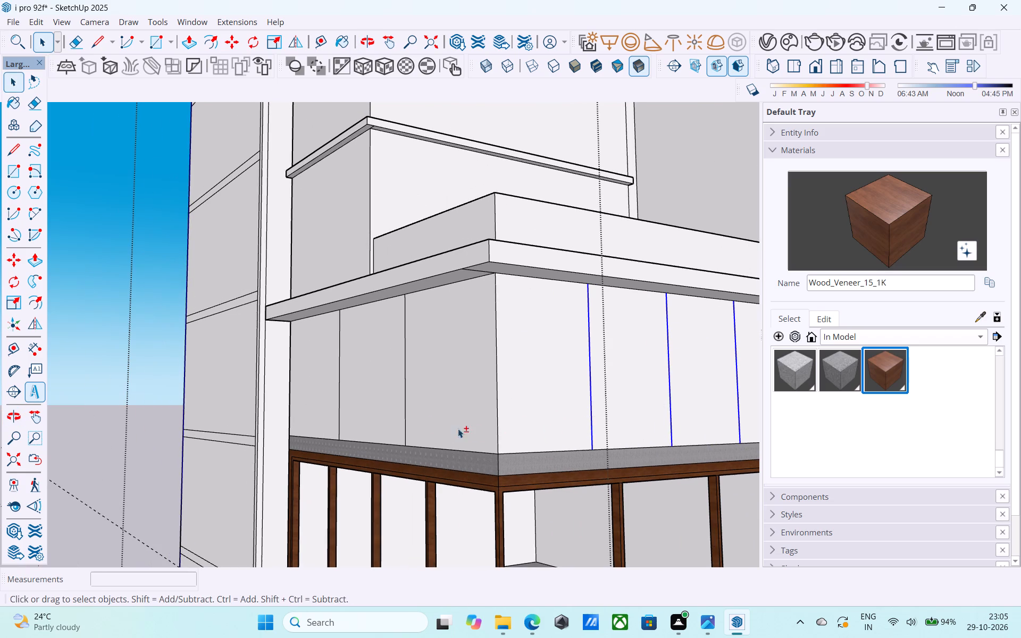
shift+click(405, 411)
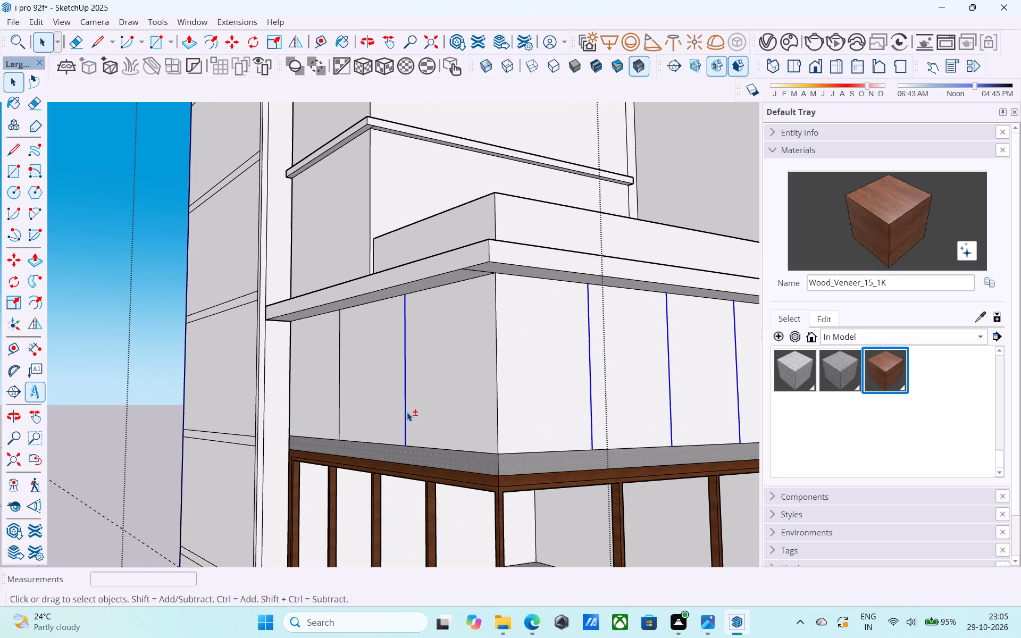
shift+click(404, 412)
shift+scroll(405, 412, down, 5)
shift+middle_drag(486, 419, 440, 410)
scroll(447, 412, up, 2)
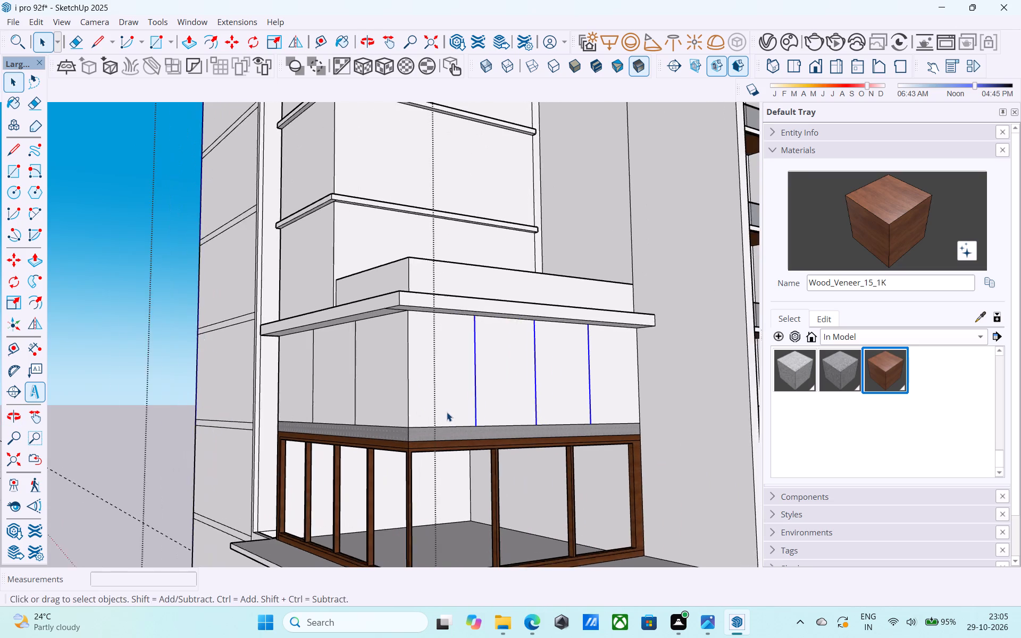
scroll(447, 412, up, 2)
key(m)
scroll(458, 423, up, 1)
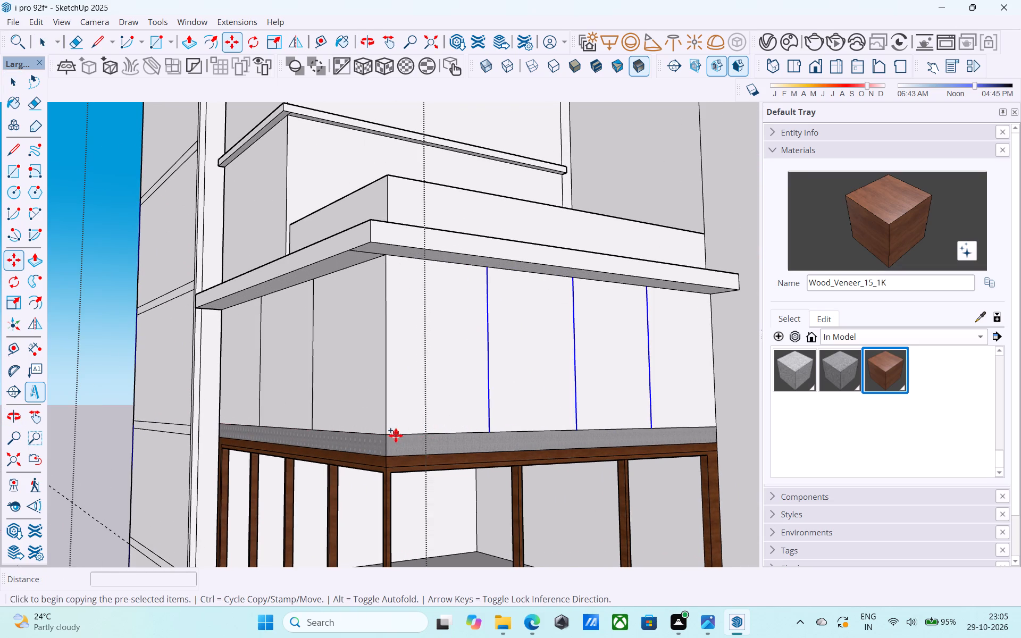
click(391, 435)
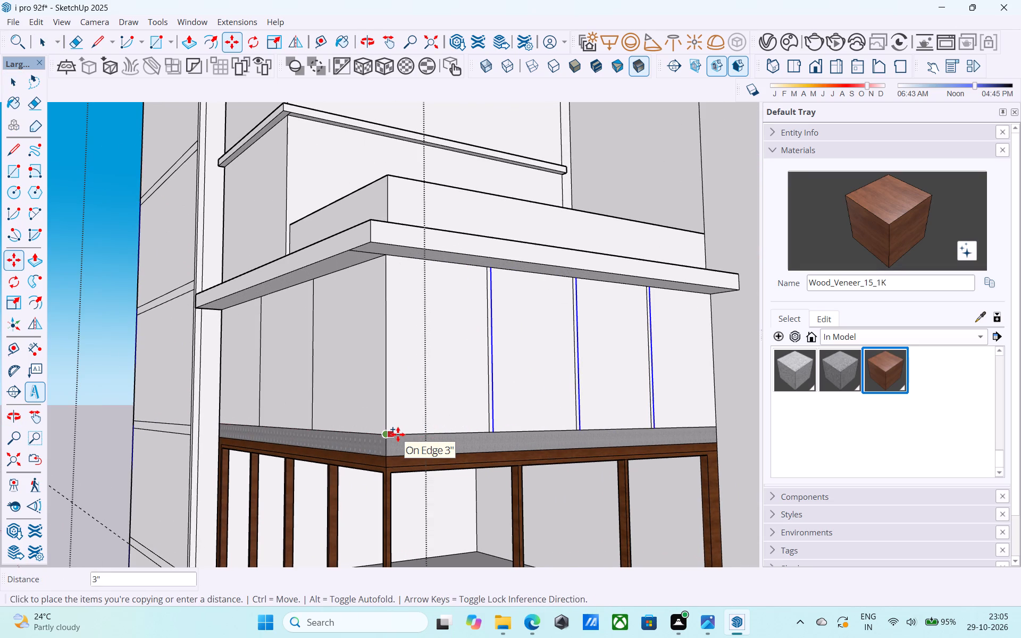
click(398, 434)
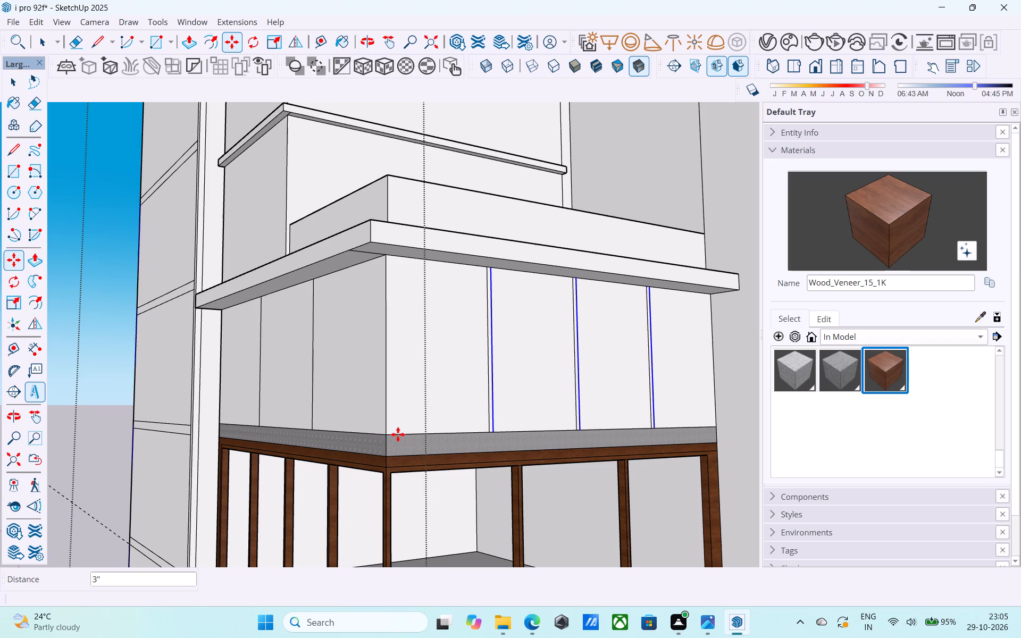
Offset the outline of the three-bay front face's bay farthest from the building corner 3" inward.
middle_drag(398, 434, 607, 439)
scroll(606, 439, down, 4)
middle_drag(429, 436, 533, 460)
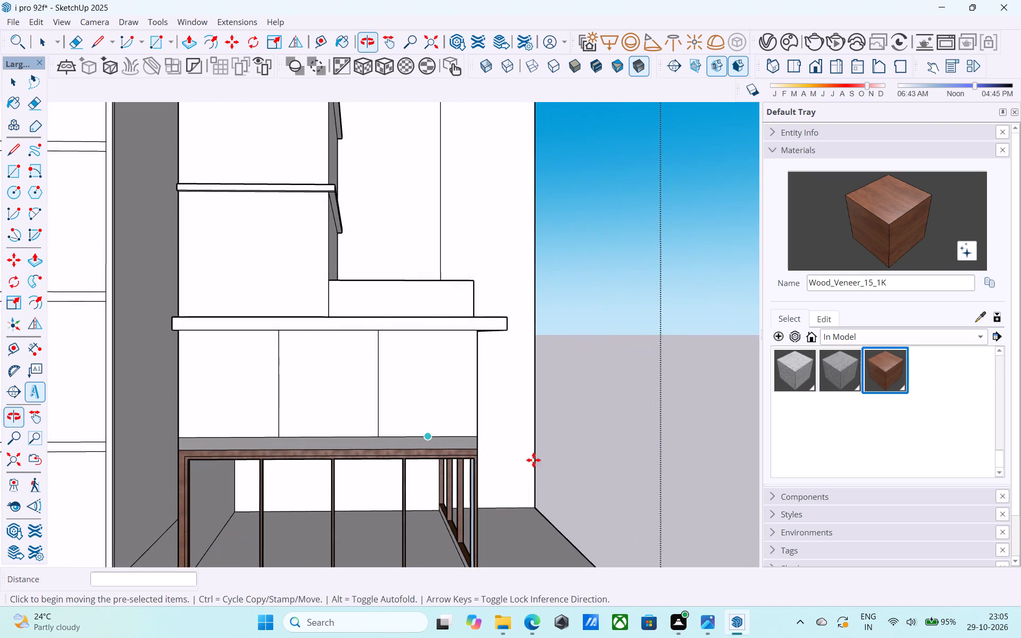
key(space)
scroll(245, 416, up, 4)
click(242, 412)
scroll(242, 413, up, 3)
key(f)
click(242, 413)
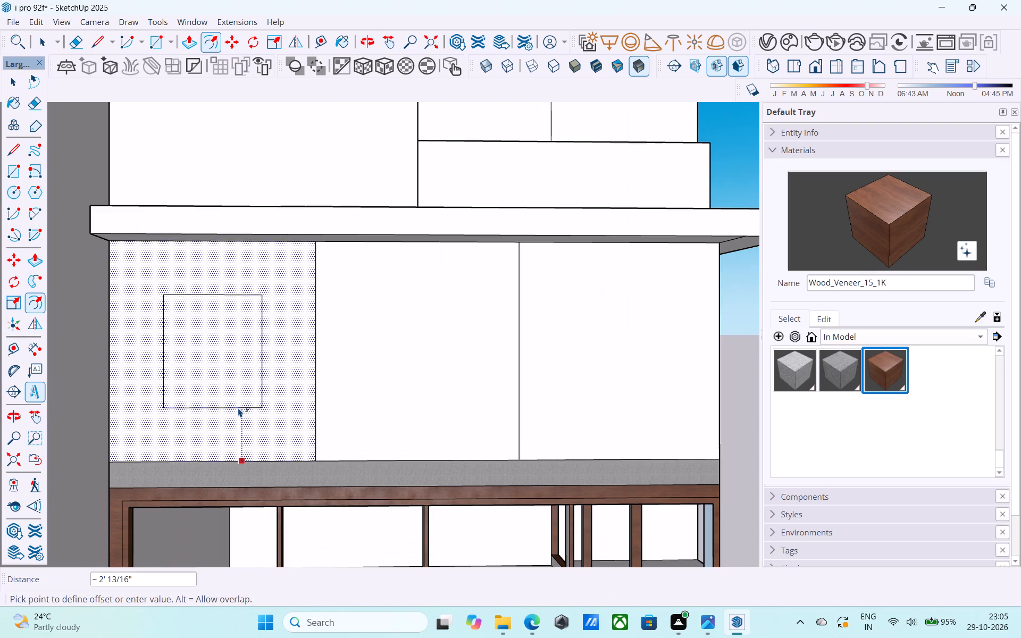
text(3")
key(Return)
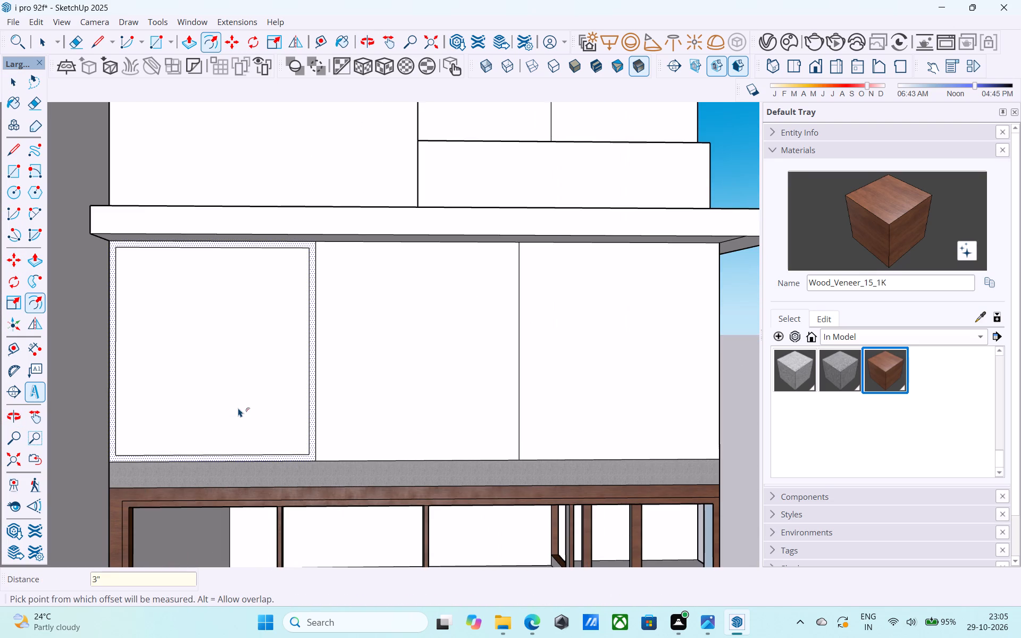
Offset the outline of the front face's middle bay 3" inward.
key(space)
click(380, 389)
key(f)
click(380, 389)
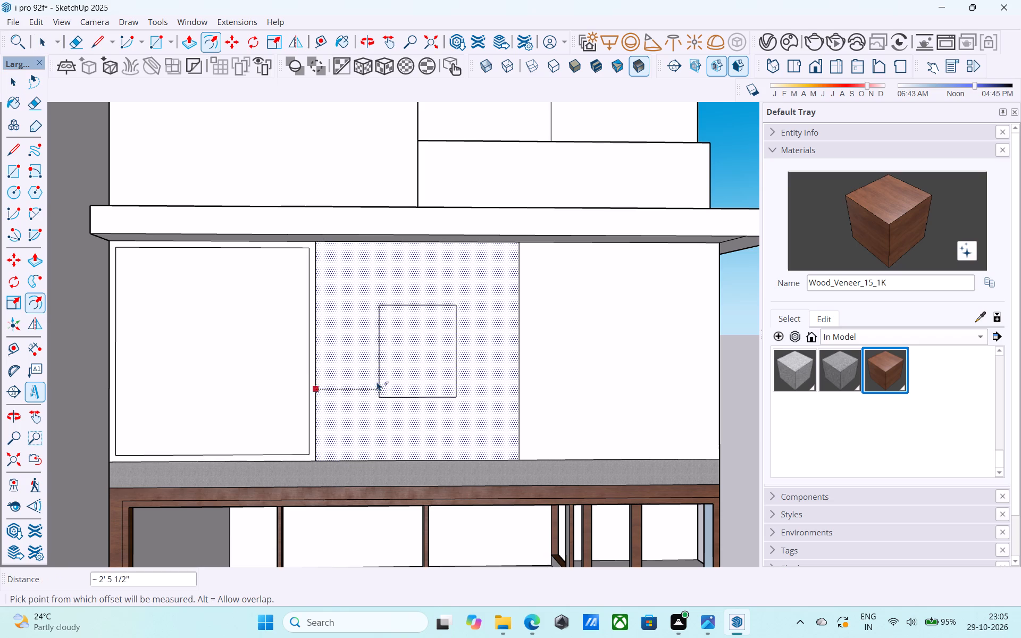
text(3")
key(Return)
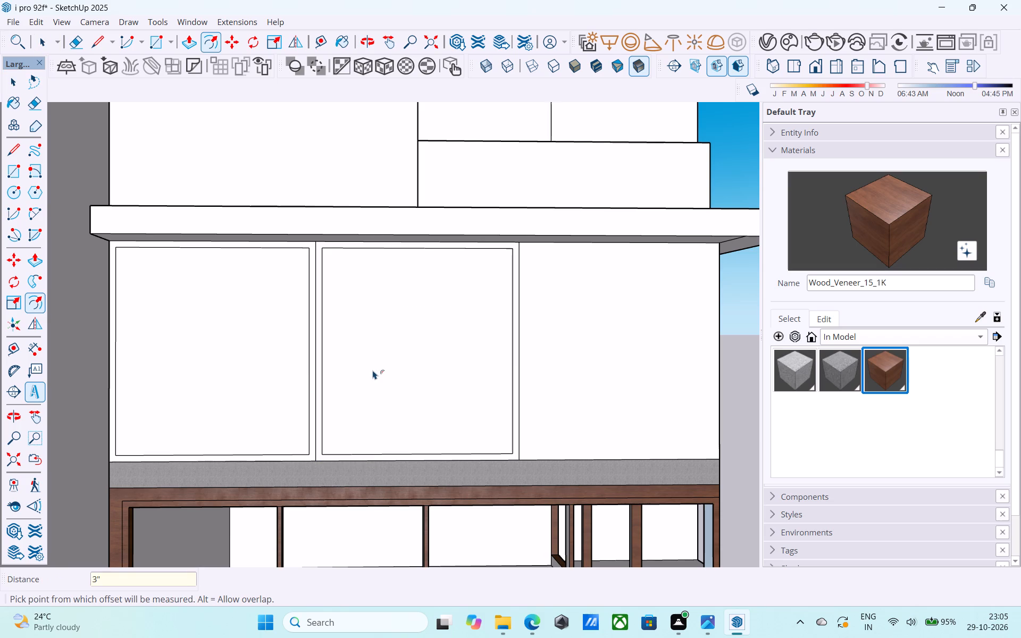
Offset the outline of the front face's bay beside the building corner 3" inward.
key(space)
click(563, 372)
key(f)
click(563, 372)
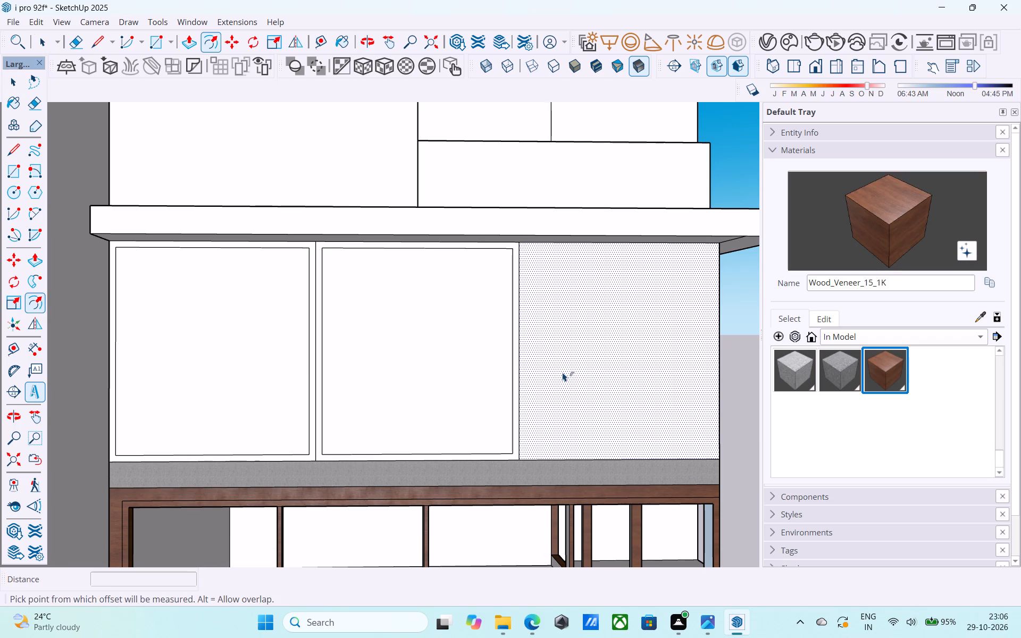
text(3")
key(Return)
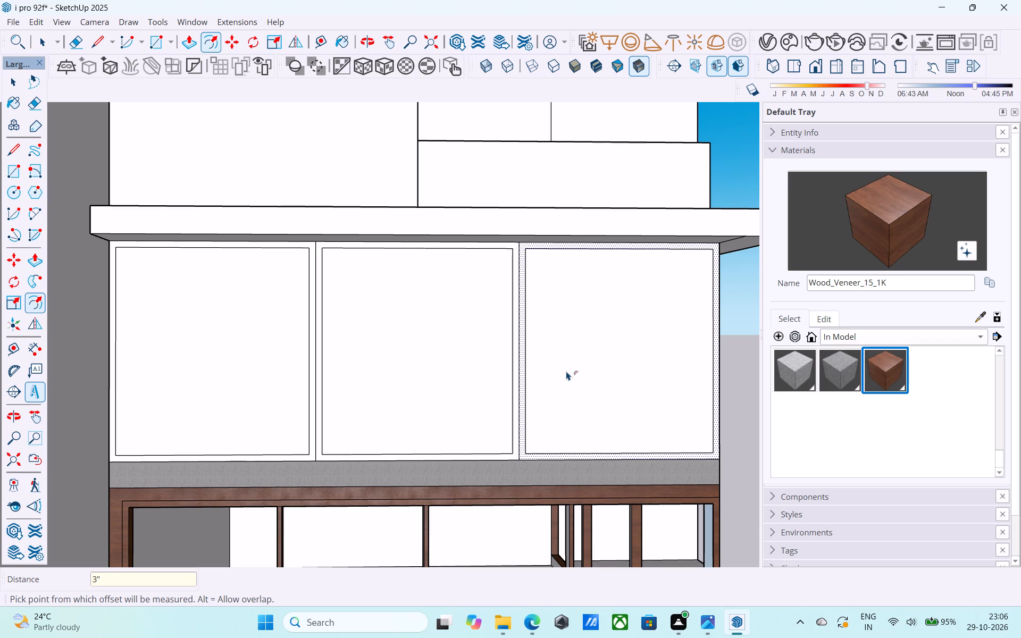
Push the inset panel of the front face's bay farthest from the building corner into the wall, leaving its border as a frame.
scroll(566, 371, up, 1)
scroll(566, 371, down, 1)
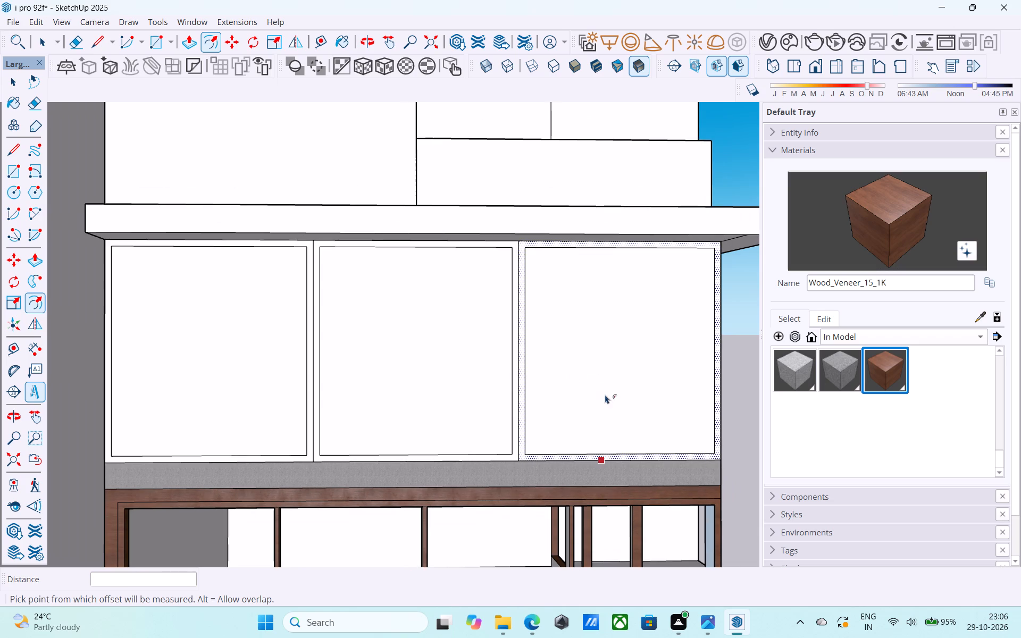
scroll(618, 383, down, 3)
middle_drag(612, 383, 506, 371)
key(space)
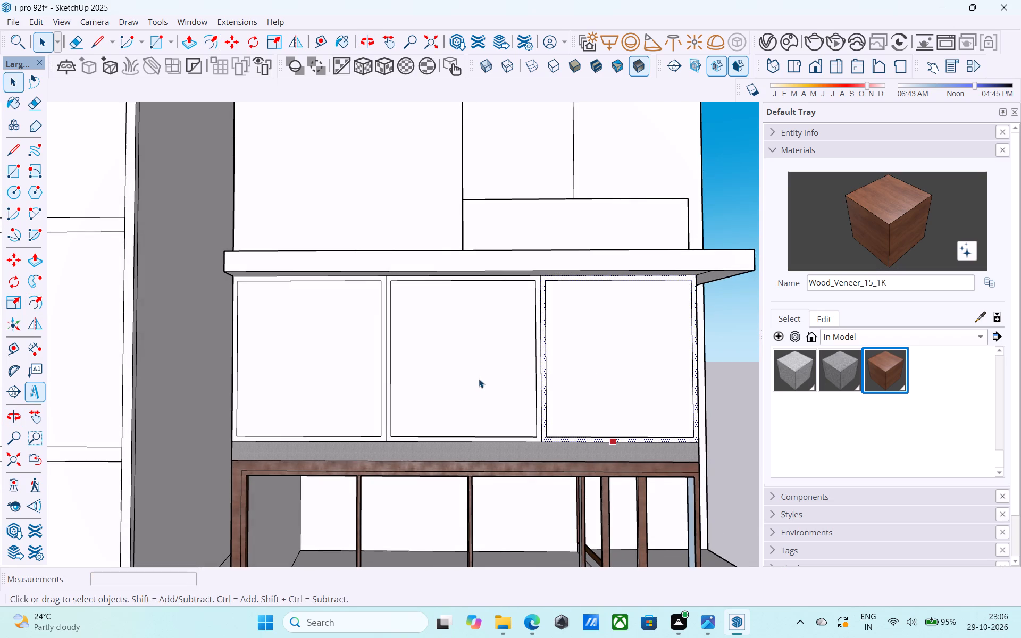
key(space)
scroll(492, 382, down, 5)
middle_drag(486, 383, 411, 396)
shift+middle_drag(488, 390, 432, 405)
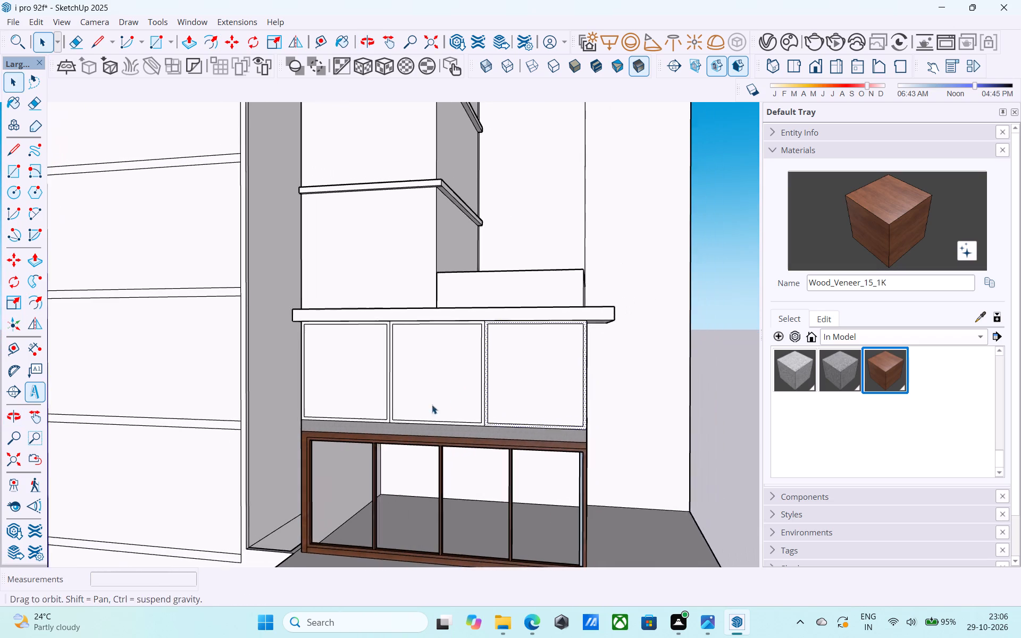
shift+middle_drag(432, 405, 437, 402)
click(360, 387)
scroll(355, 387, up, 5)
key(p)
click(355, 387)
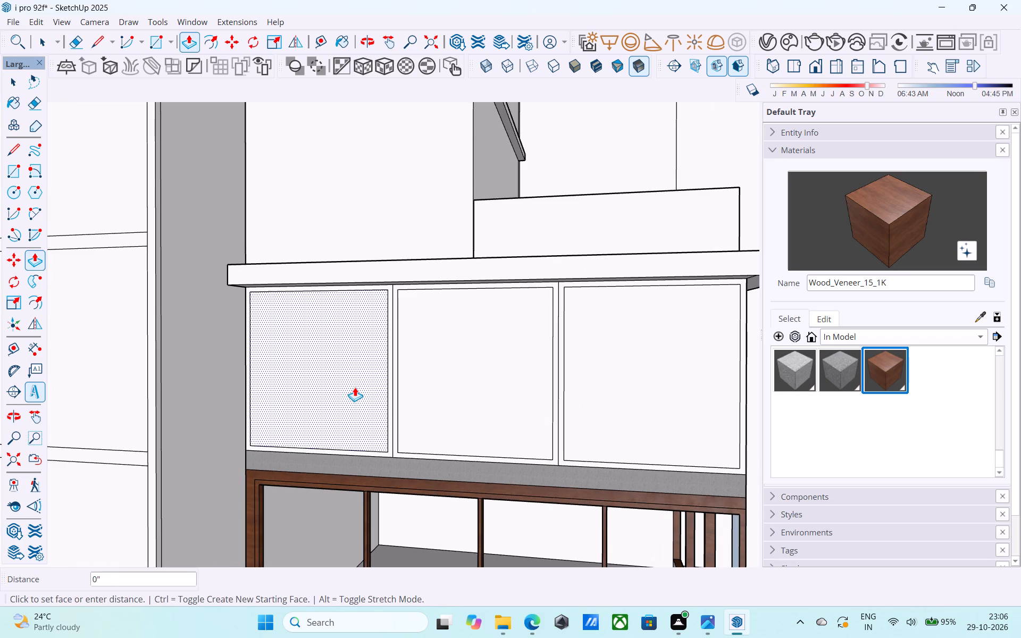
scroll(355, 387, up, 2)
click(362, 371)
Push the inset panels of the front face's middle and corner bays inward by the same distance as the first panel.
click(498, 377)
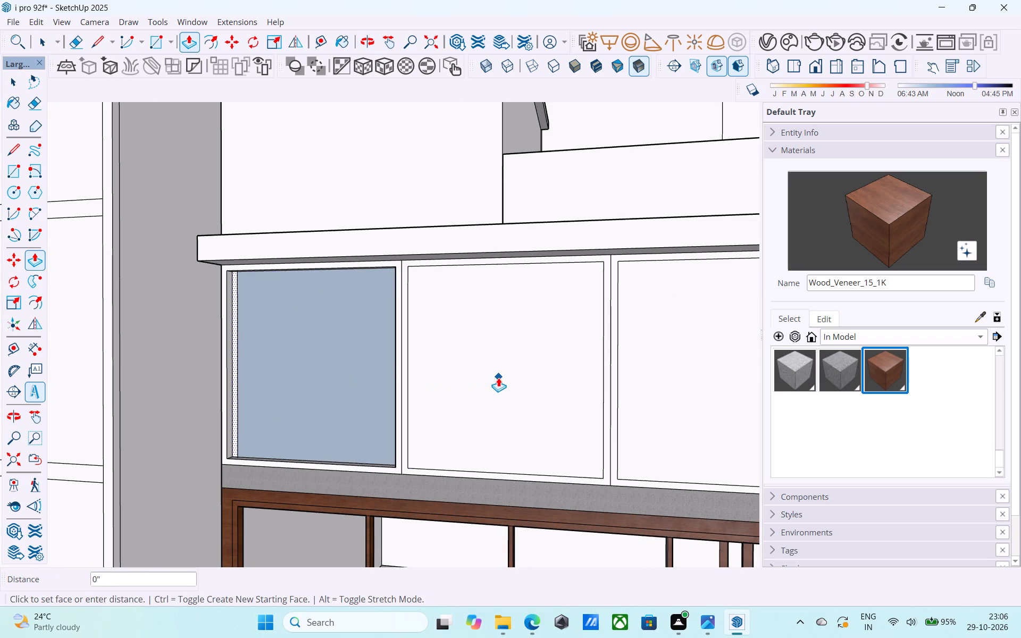
key(space)
click(498, 377)
key(p)
double_click(498, 377)
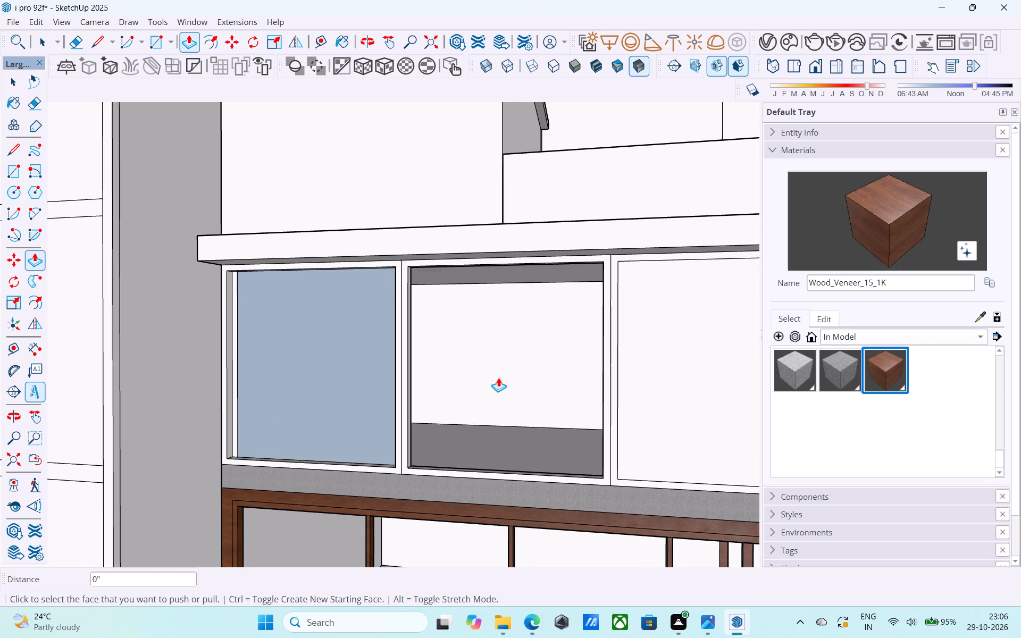
scroll(497, 377, down, 5)
double_click(601, 382)
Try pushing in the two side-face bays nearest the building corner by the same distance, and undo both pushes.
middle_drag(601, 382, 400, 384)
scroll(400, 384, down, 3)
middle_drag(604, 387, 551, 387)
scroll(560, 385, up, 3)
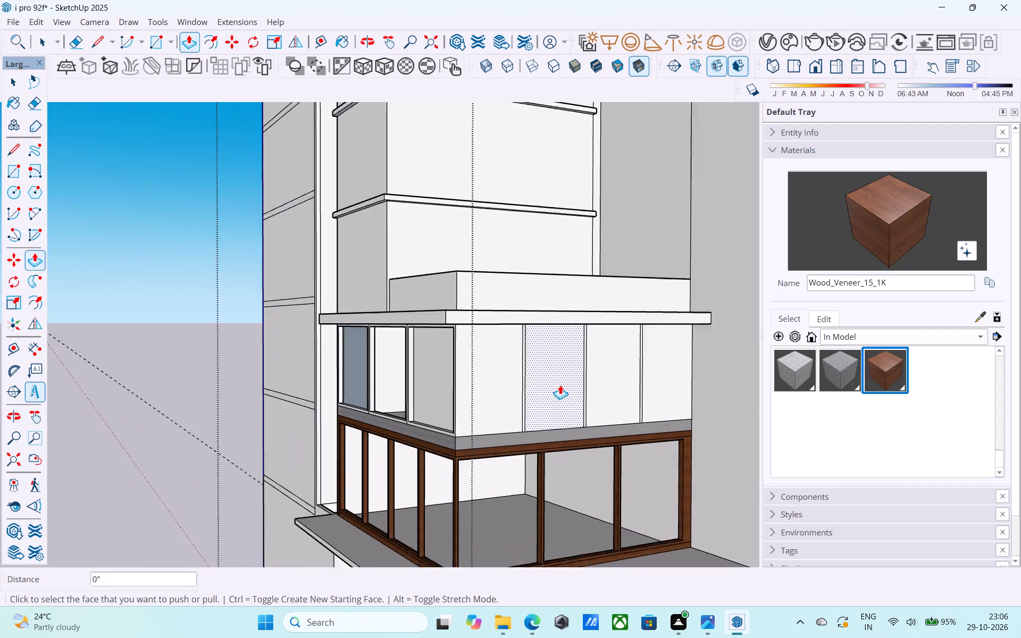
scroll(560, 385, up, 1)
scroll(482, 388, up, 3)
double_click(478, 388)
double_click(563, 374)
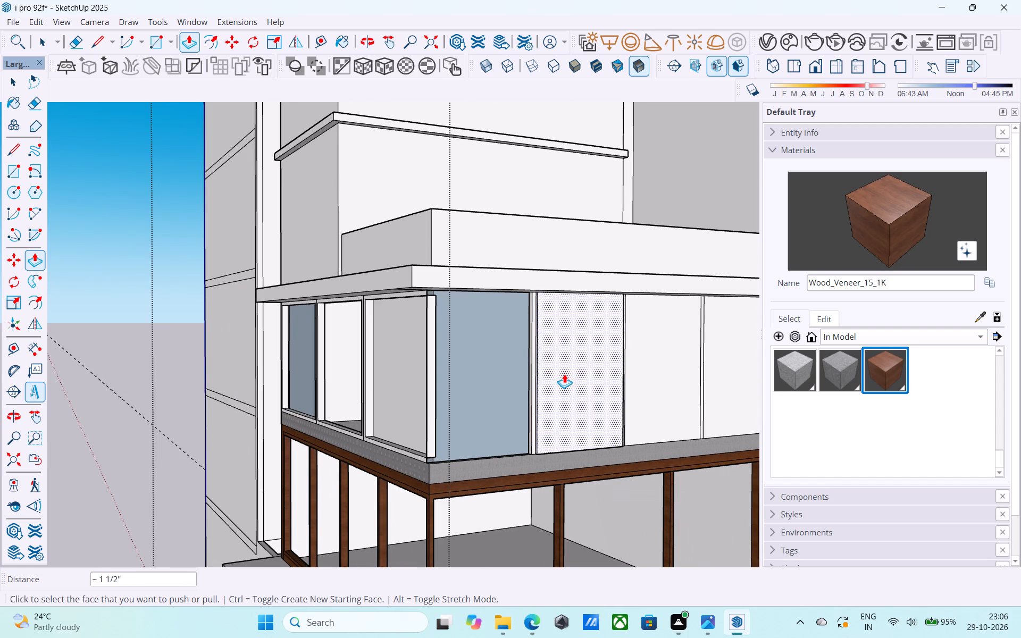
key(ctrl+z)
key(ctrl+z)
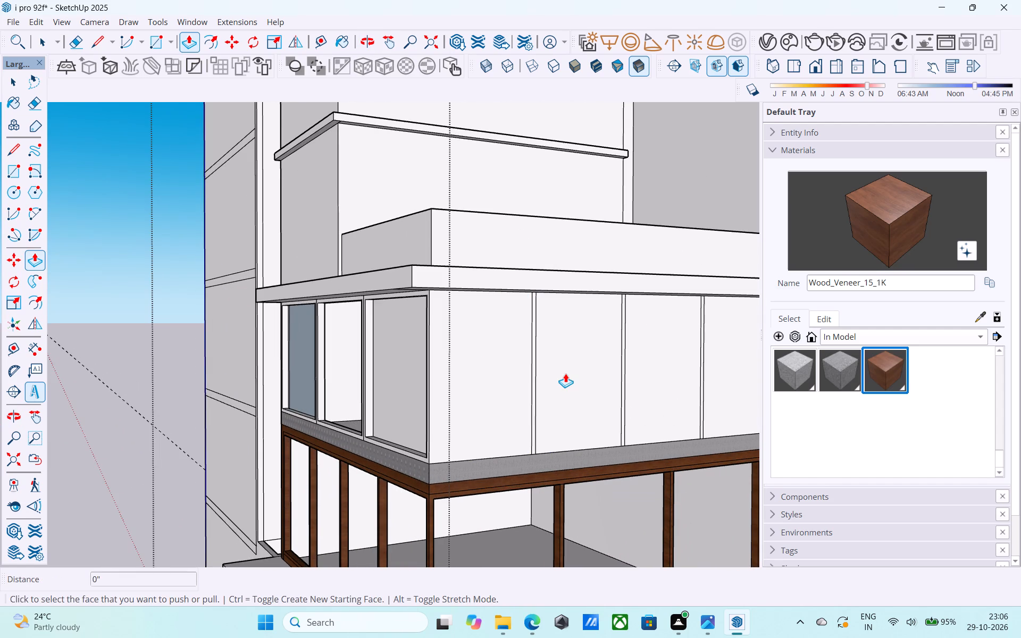
Offset the outline of the four-bay side face's bay beside the building corner 3" inward.
key(space)
scroll(474, 355, up, 2)
click(472, 355)
scroll(472, 355, up, 4)
key(f)
click(472, 355)
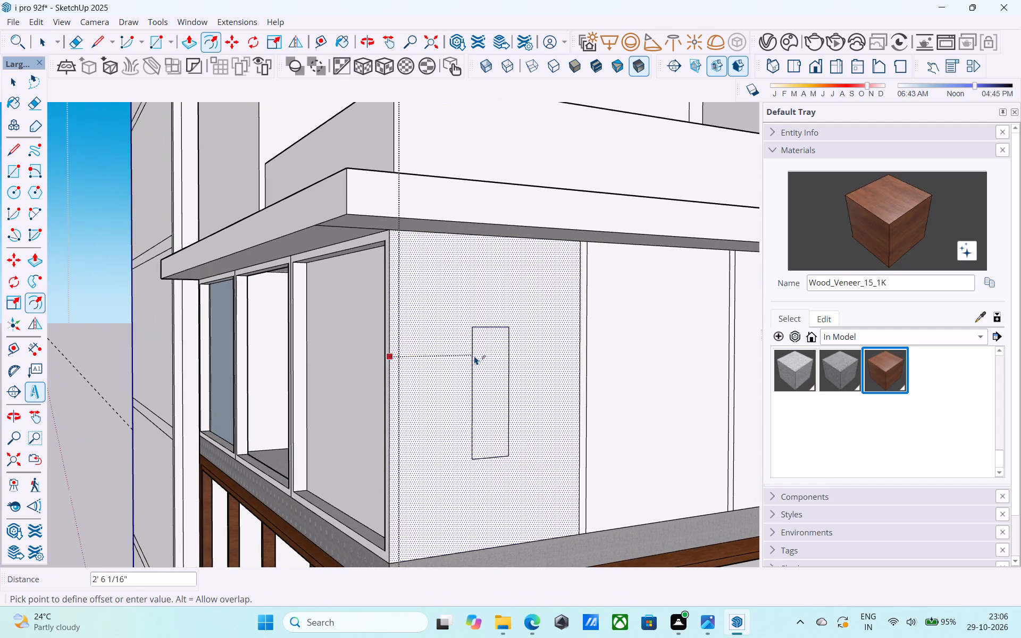
key(3)
key(shift+quotedbl)
key(Return)
key(space)
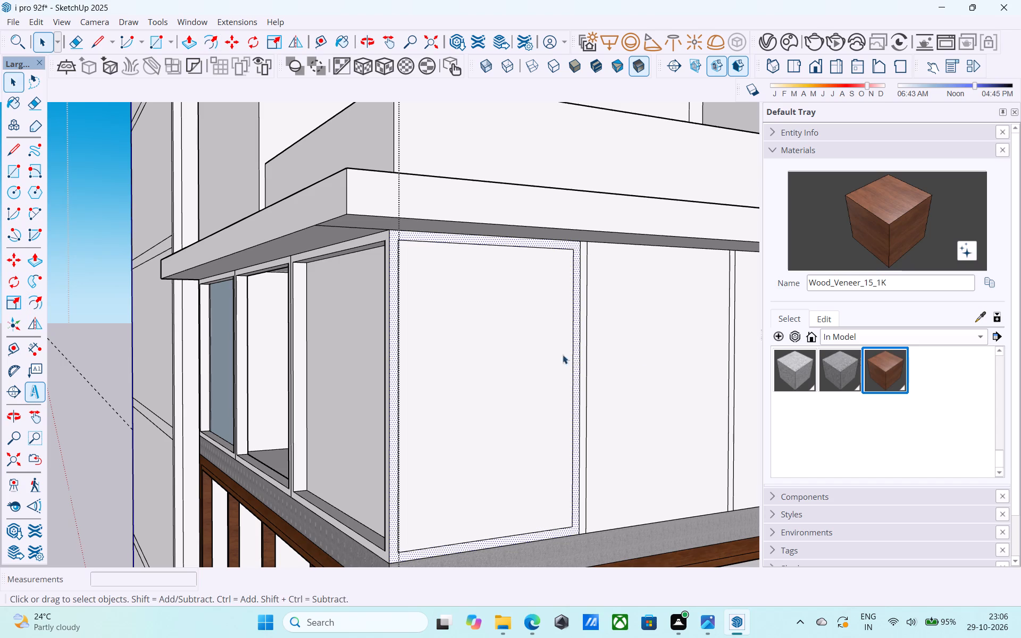
Offset the outline of the side face's second bay from the building corner 3" inward.
click(644, 355)
key(f)
click(644, 355)
key(3)
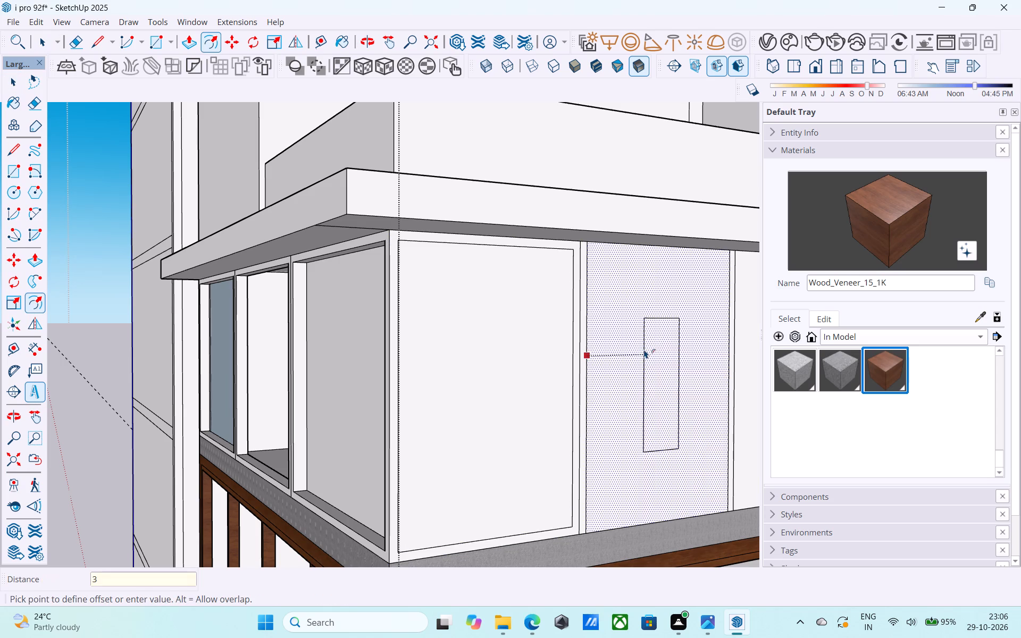
key(shift+quotedbl)
key(Return)
Offset the outline of the side face's third bay from the building corner 3" inward.
scroll(645, 349, down, 4)
shift+middle_drag(645, 349, 472, 372)
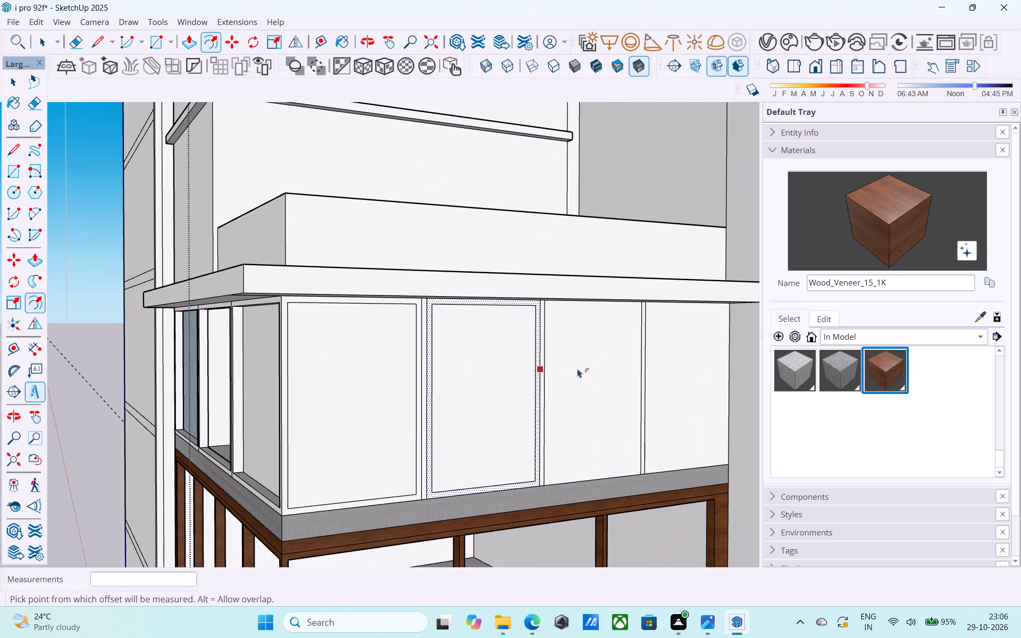
key(space)
scroll(578, 368, up, 3)
click(578, 368)
scroll(579, 368, up, 3)
key(f)
click(579, 368)
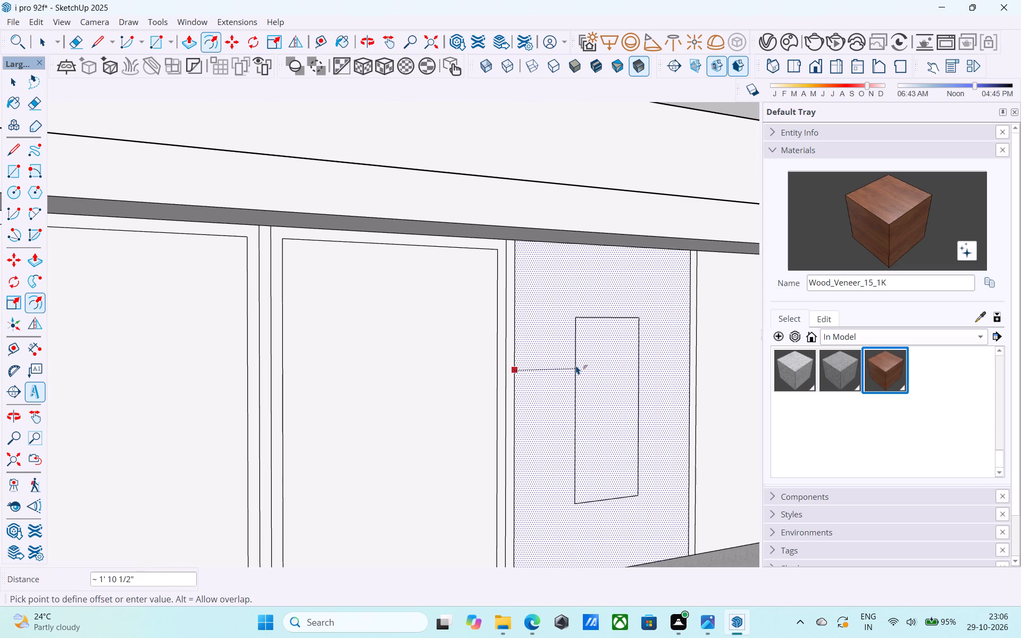
key(3)
key(shift+quotedbl)
key(Return)
key(space)
scroll(581, 359, down, 5)
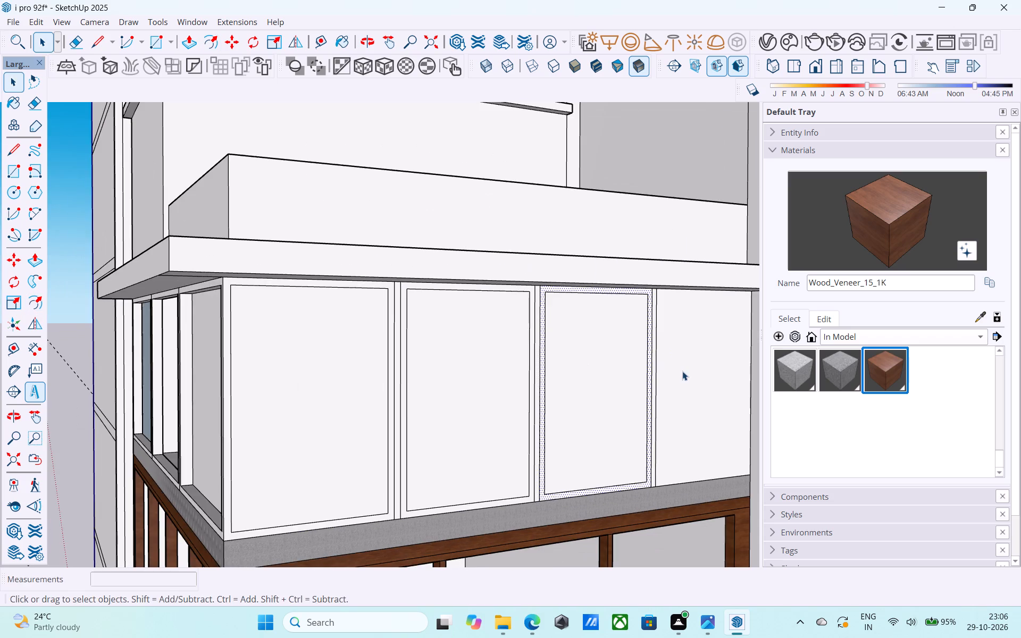
Offset the outline of the four-bay side face's bay farthest from the building corner 3" inward.
middle_drag(682, 371, 540, 365)
click(556, 372)
scroll(557, 372, up, 2)
key(f)
click(557, 372)
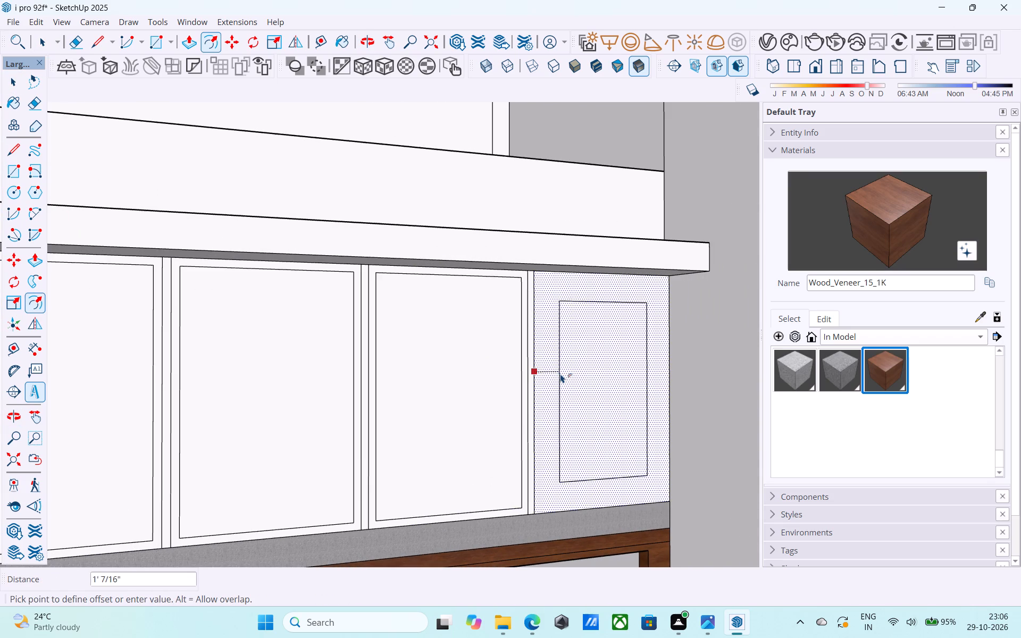
key(3)
key(shift+quotedbl)
key(Return)
key(space)
Push in the inset panel of the four-bay side face's bay farthest from the building corner.
click(568, 372)
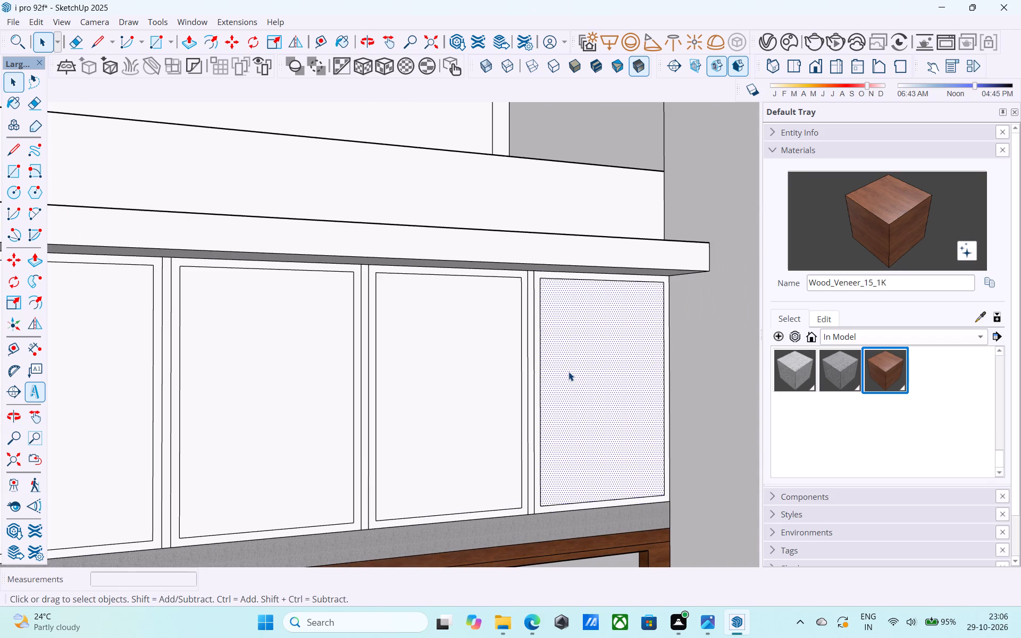
key(p)
click(568, 372)
scroll(565, 367, up, 4)
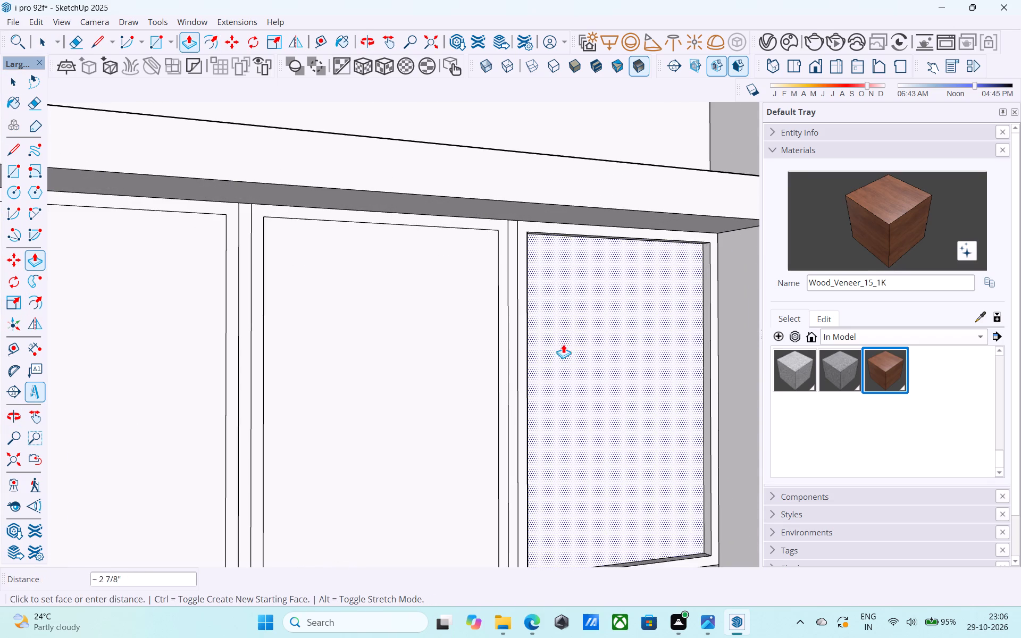
click(546, 332)
scroll(557, 329, down, 5)
Repeat the same push on the inset panels of the four-bay side face's other three bays.
click(489, 351)
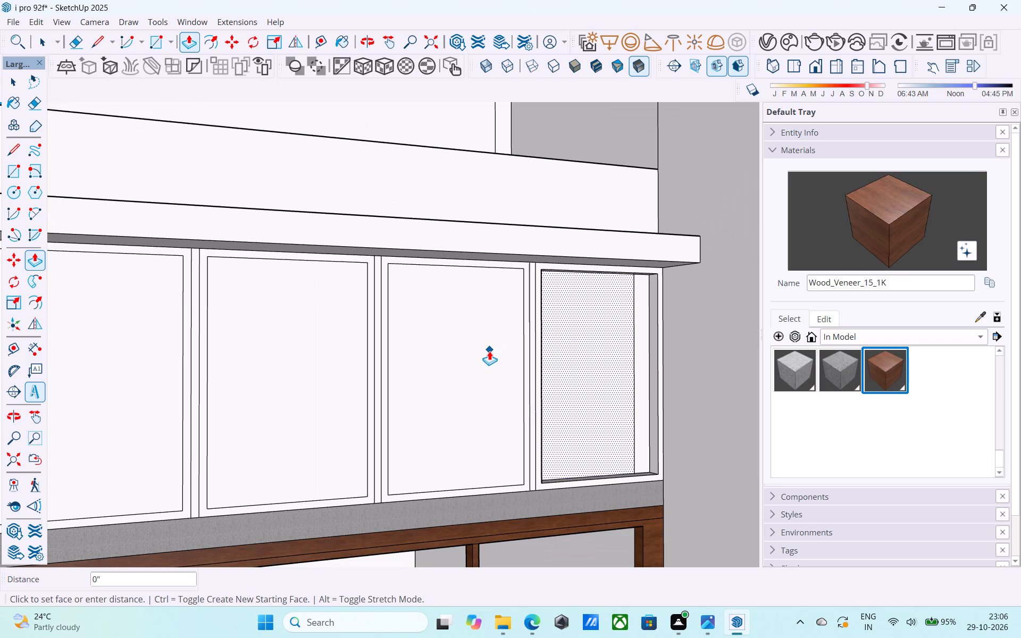
key(space)
click(489, 351)
key(p)
double_click(489, 351)
scroll(491, 349, down, 4)
double_click(416, 356)
middle_drag(416, 356, 593, 351)
double_click(426, 359)
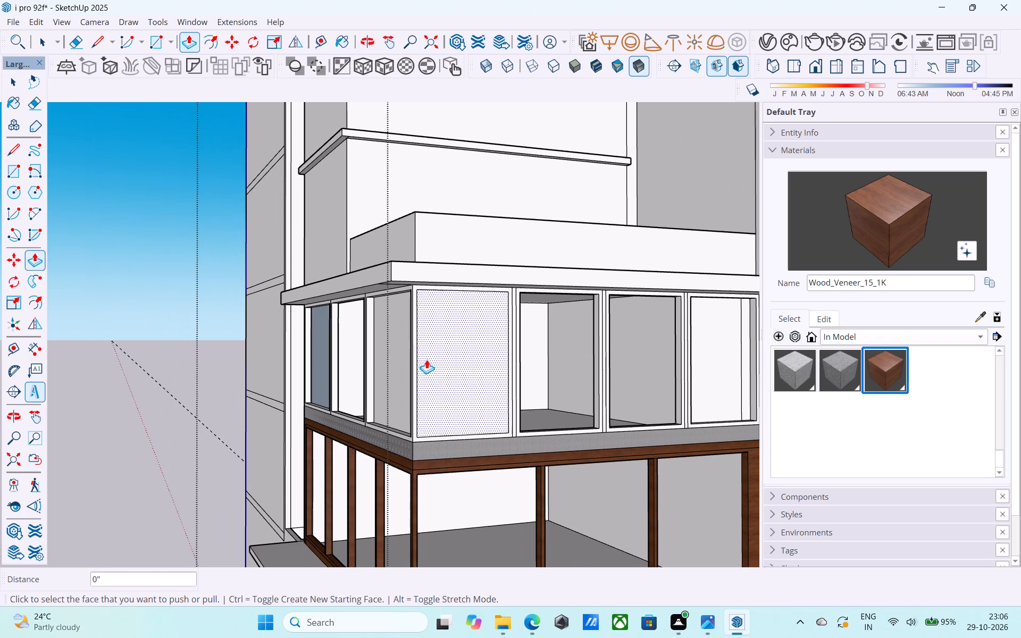
Delete the leftover panel faces in the two window bays that meet at the building corner.
middle_drag(426, 359, 808, 360)
middle_drag(369, 361, 630, 384)
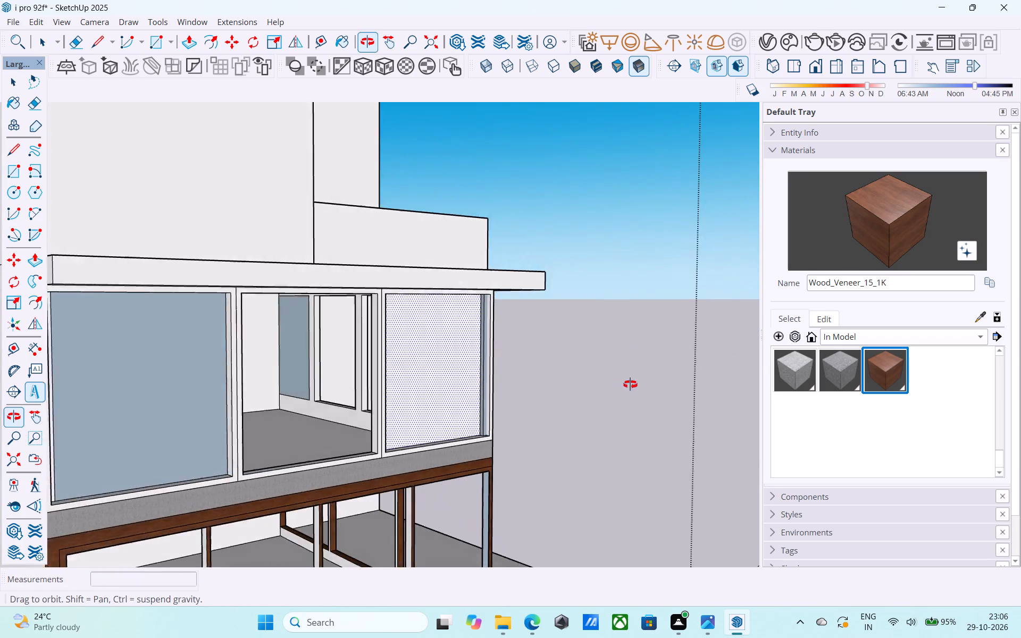
middle_drag(630, 384, 631, 384)
scroll(506, 395, up, 9)
middle_drag(460, 389, 728, 410)
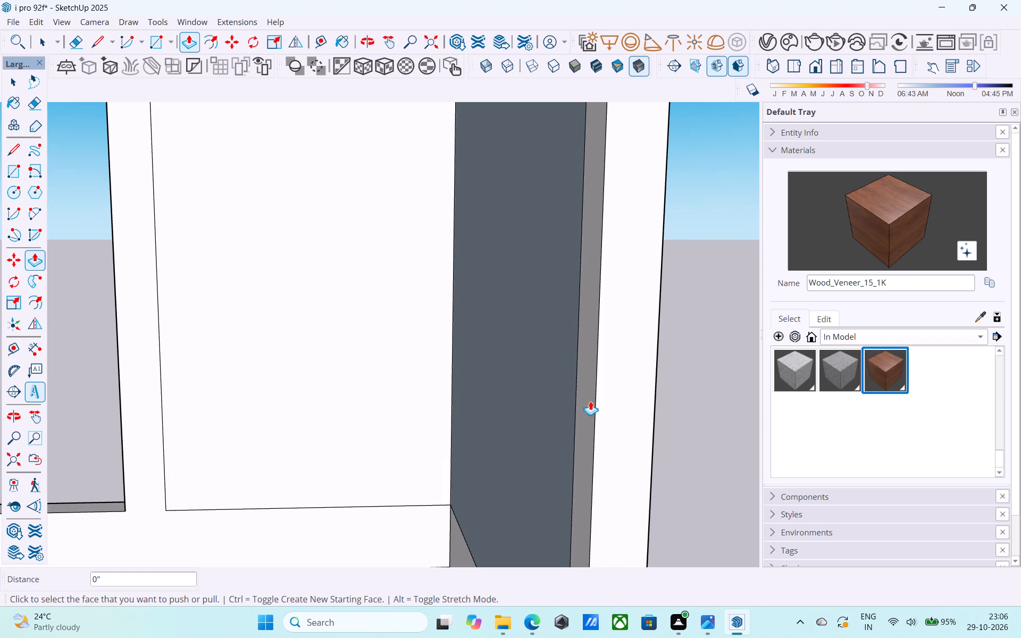
key(space)
click(542, 393)
key(Delete)
click(411, 398)
key(Delete)
middle_click(417, 383)
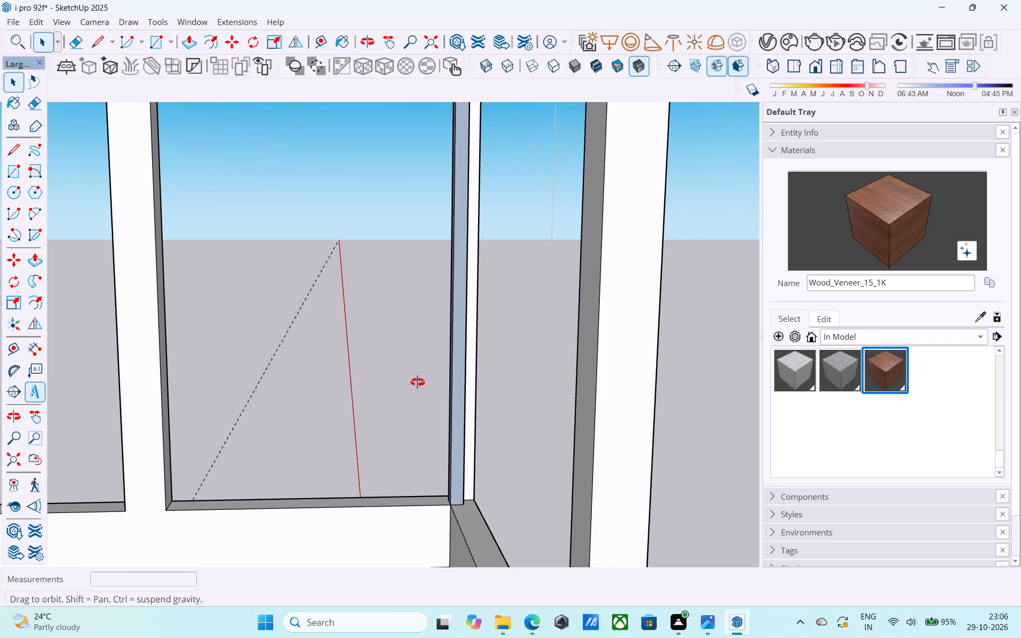
Delete the recessed panel in the three-bay face's bay farthest from the building corner.
middle_drag(425, 377, 494, 360)
middle_drag(472, 358, 240, 350)
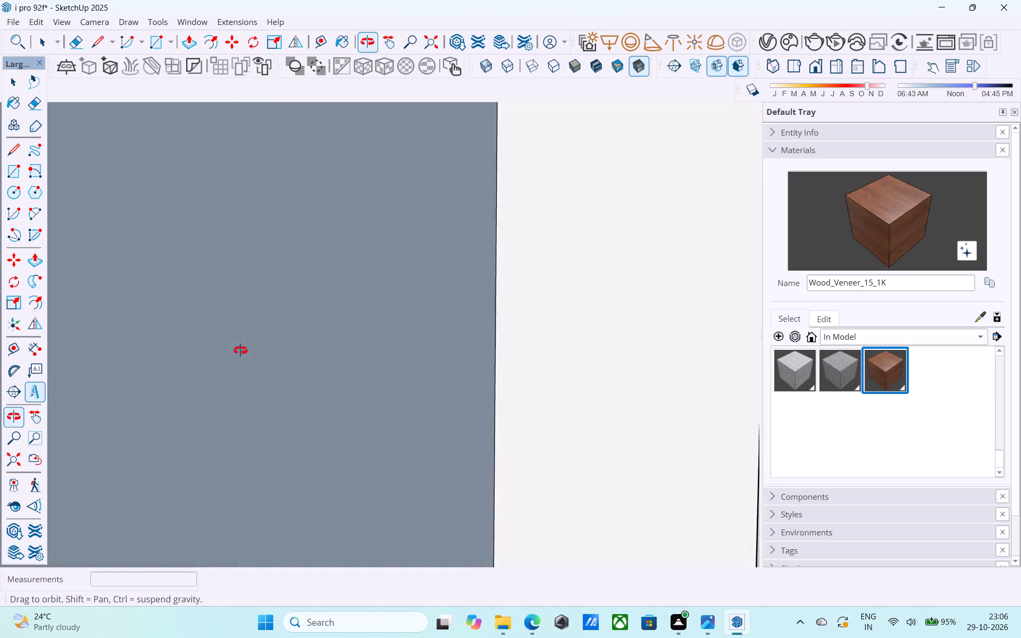
middle_drag(240, 350, 145, 345)
scroll(151, 343, down, 14)
middle_drag(458, 370, 323, 375)
scroll(314, 372, down, 11)
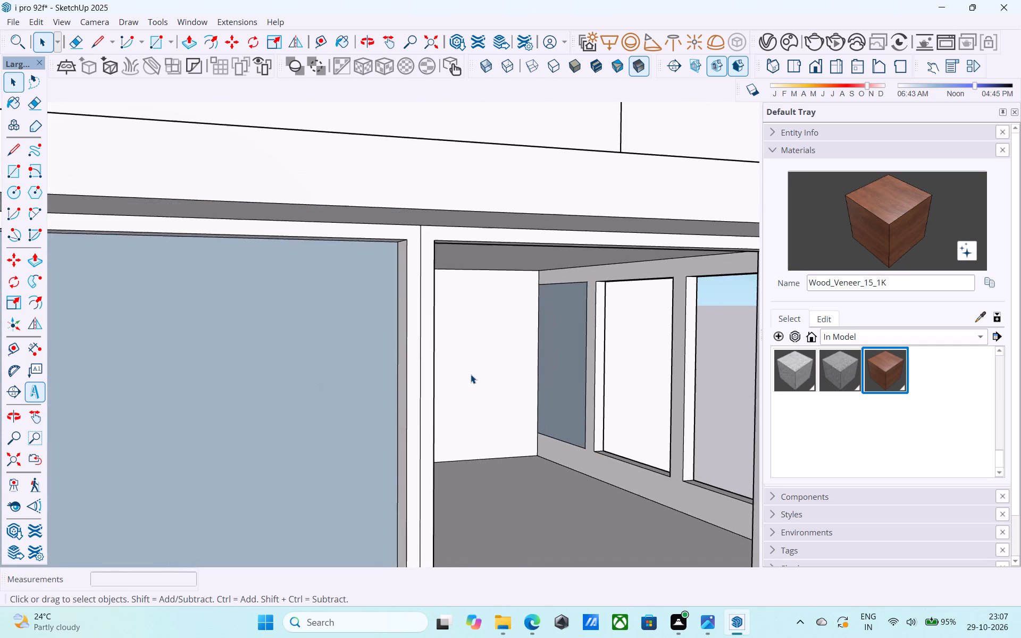
scroll(471, 374, down, 11)
middle_drag(500, 373, 386, 392)
scroll(310, 402, up, 4)
click(210, 426)
scroll(207, 425, up, 6)
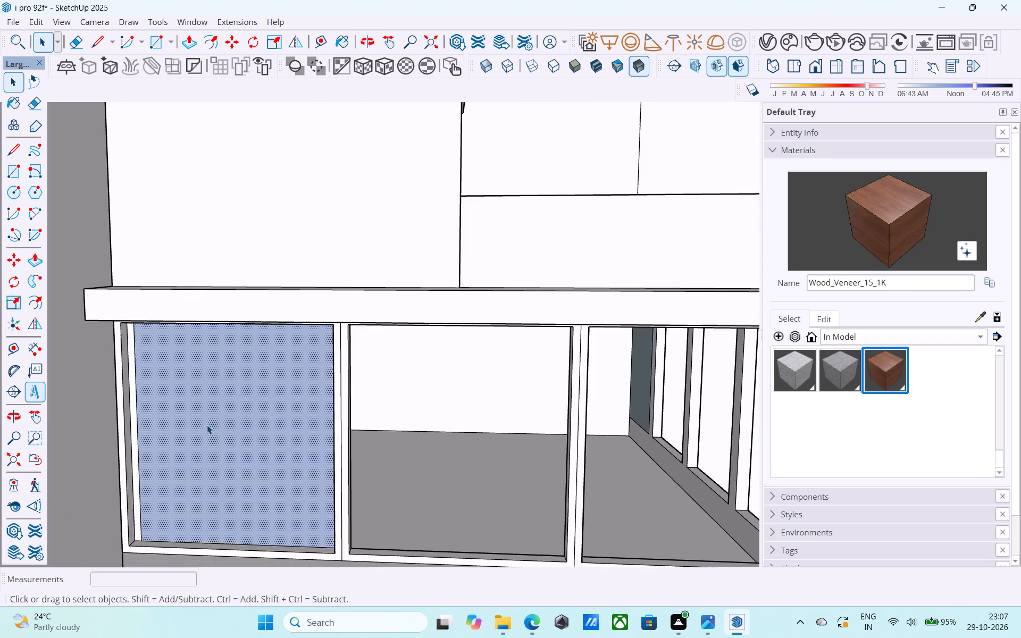
key(Delete)
Delete the recessed panel in the four-bay face's bay farthest from the building corner.
scroll(212, 421, down, 4)
middle_drag(493, 418, 273, 404)
scroll(477, 390, up, 6)
click(500, 372)
key(Delete)
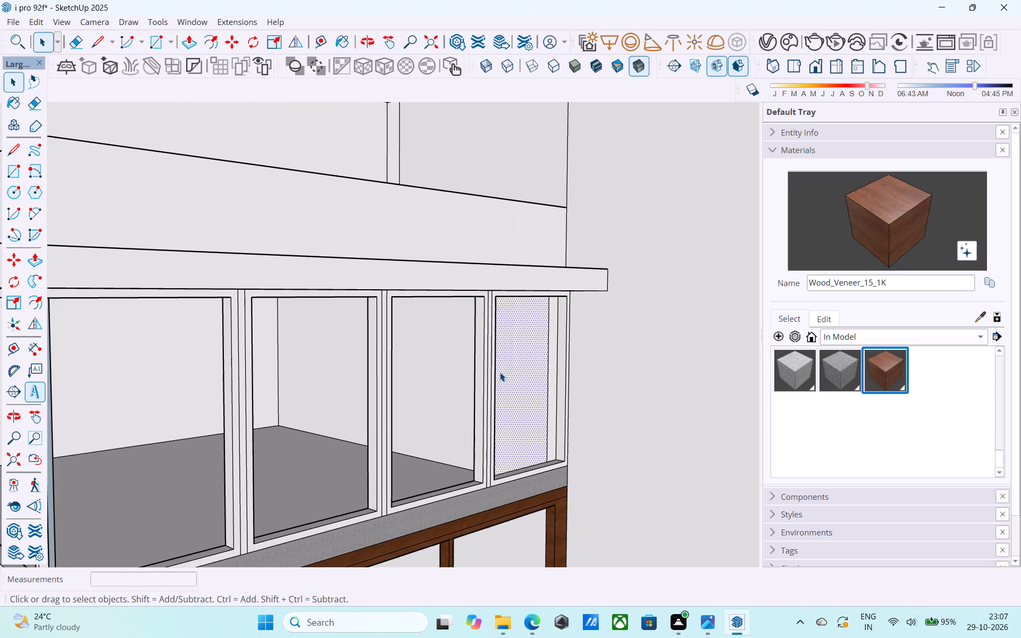
Erase the leftover vertical edges and narrow strips on the inner side of the building-corner post.
scroll(500, 372, up, 1)
middle_drag(500, 372, 813, 355)
scroll(813, 355, down, 2)
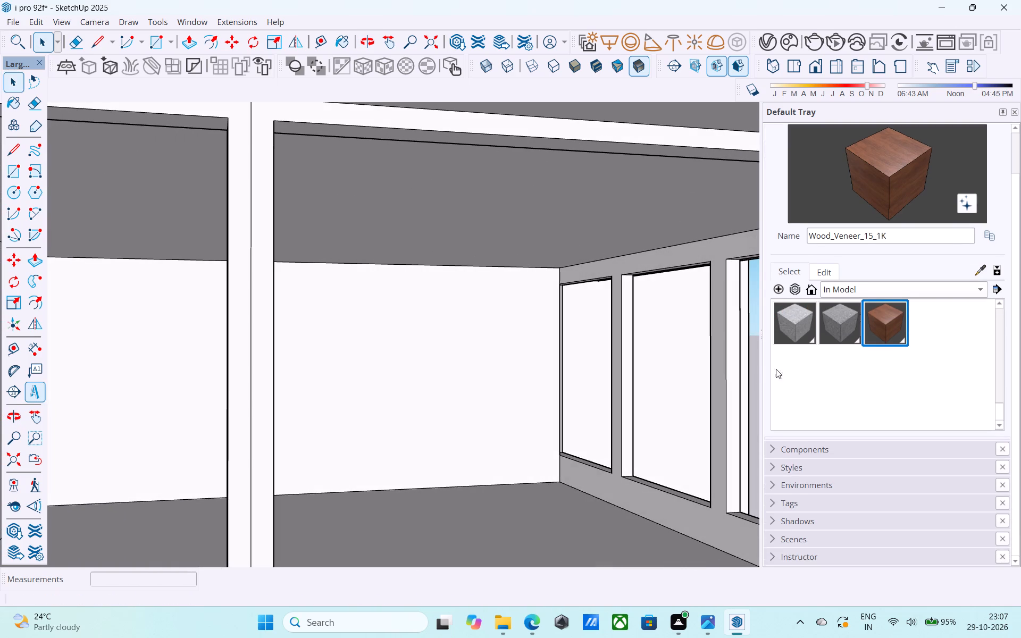
scroll(776, 369, down, 2)
middle_drag(689, 376, 526, 353)
middle_drag(625, 336, 448, 372)
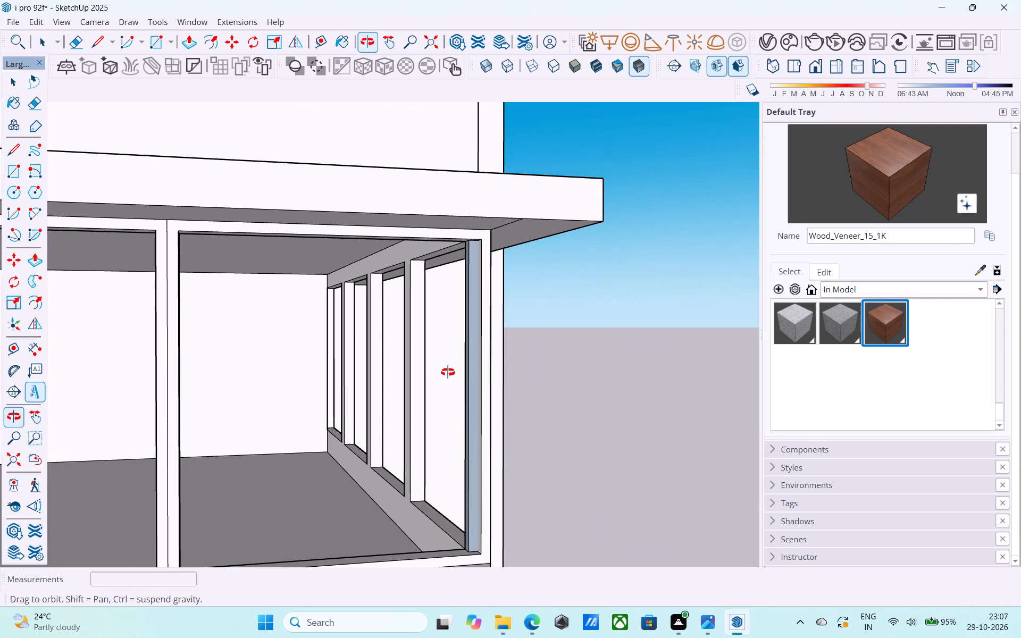
middle_drag(448, 372, 453, 372)
scroll(479, 371, up, 4)
scroll(483, 370, down, 2)
middle_drag(483, 370, 502, 377)
key(e)
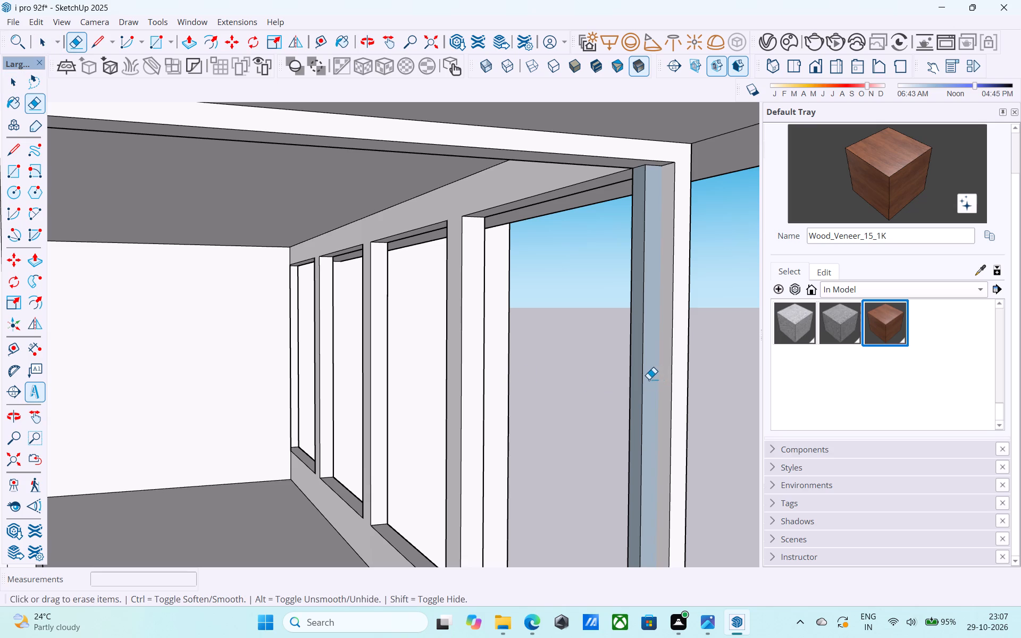
click(643, 379)
click(635, 375)
click(632, 375)
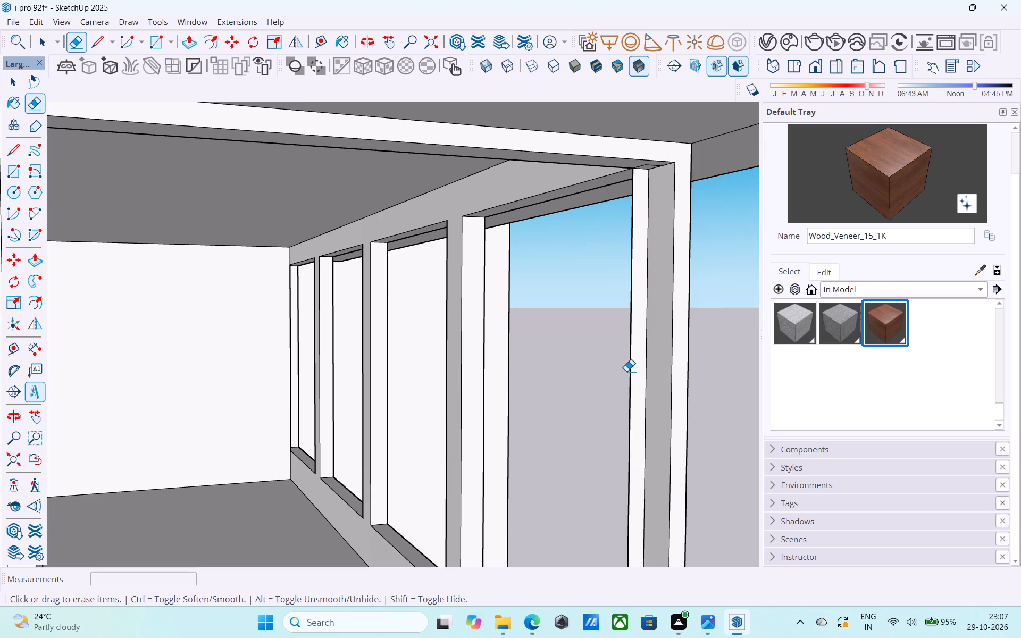
drag(628, 371, 633, 371)
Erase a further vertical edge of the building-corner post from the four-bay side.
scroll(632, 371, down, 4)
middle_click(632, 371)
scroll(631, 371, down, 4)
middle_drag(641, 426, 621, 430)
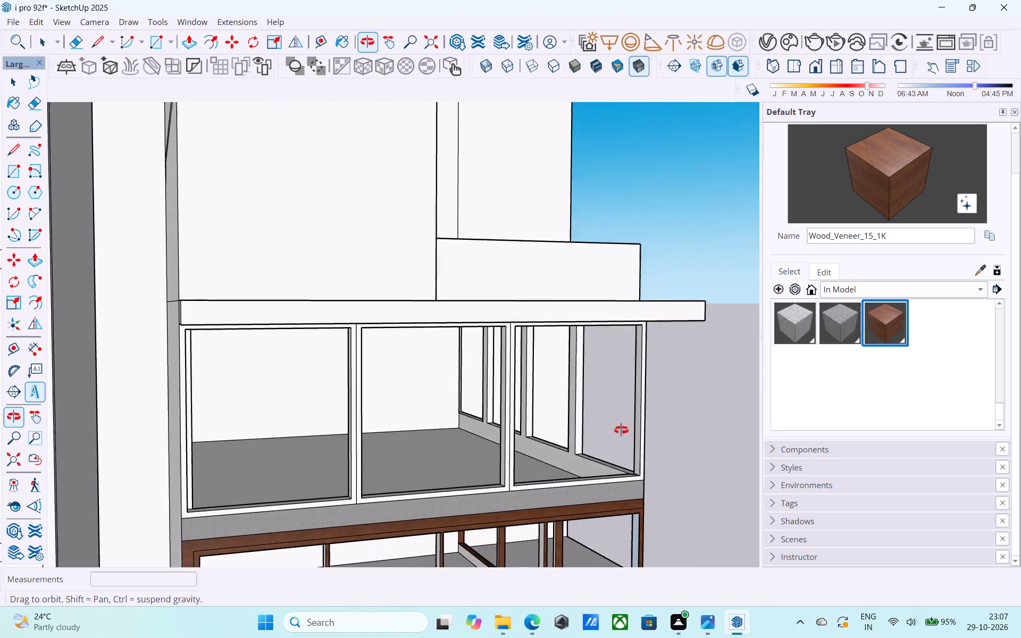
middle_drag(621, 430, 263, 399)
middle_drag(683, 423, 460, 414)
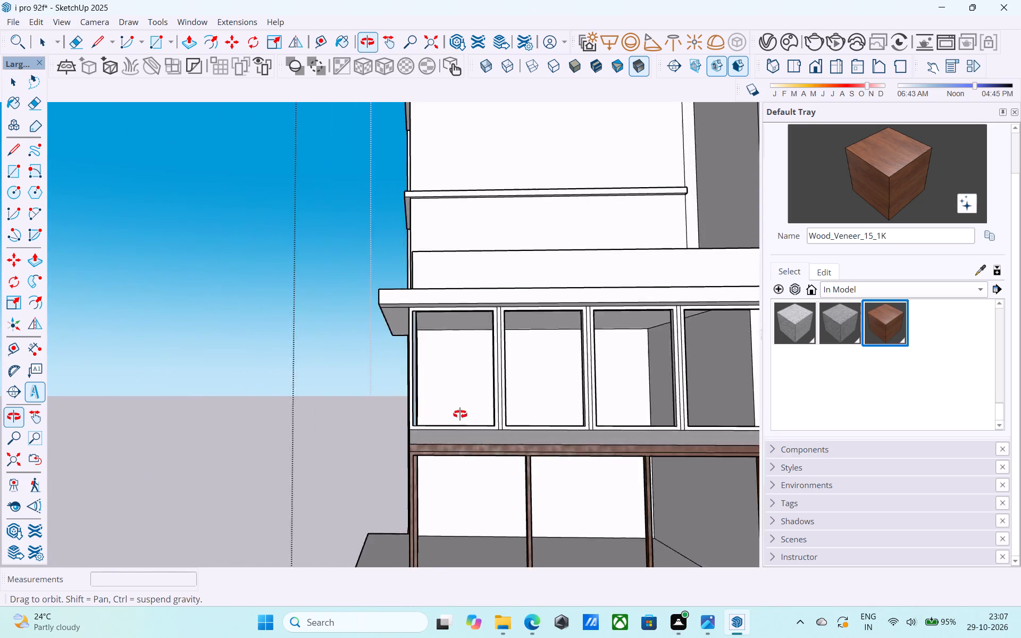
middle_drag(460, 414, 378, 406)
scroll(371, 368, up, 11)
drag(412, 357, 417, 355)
Inspect the building-corner post and its adjoining window openings from outside and from both faces.
scroll(417, 355, down, 5)
middle_drag(412, 351, 277, 361)
scroll(320, 345, up, 7)
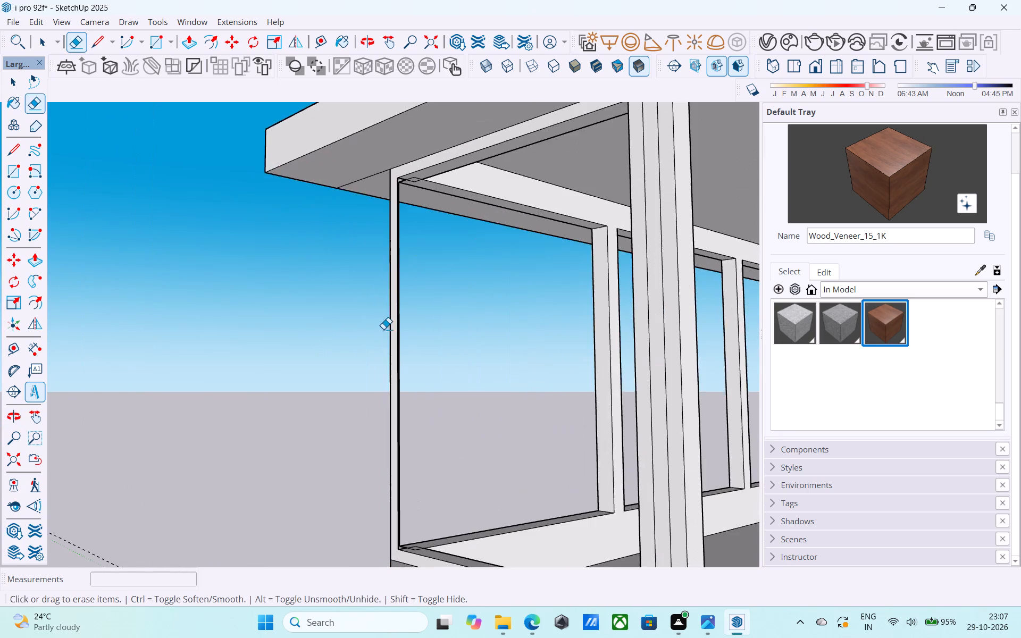
middle_drag(383, 329, 331, 337)
scroll(384, 330, up, 4)
scroll(387, 329, down, 2)
middle_drag(435, 341, 698, 351)
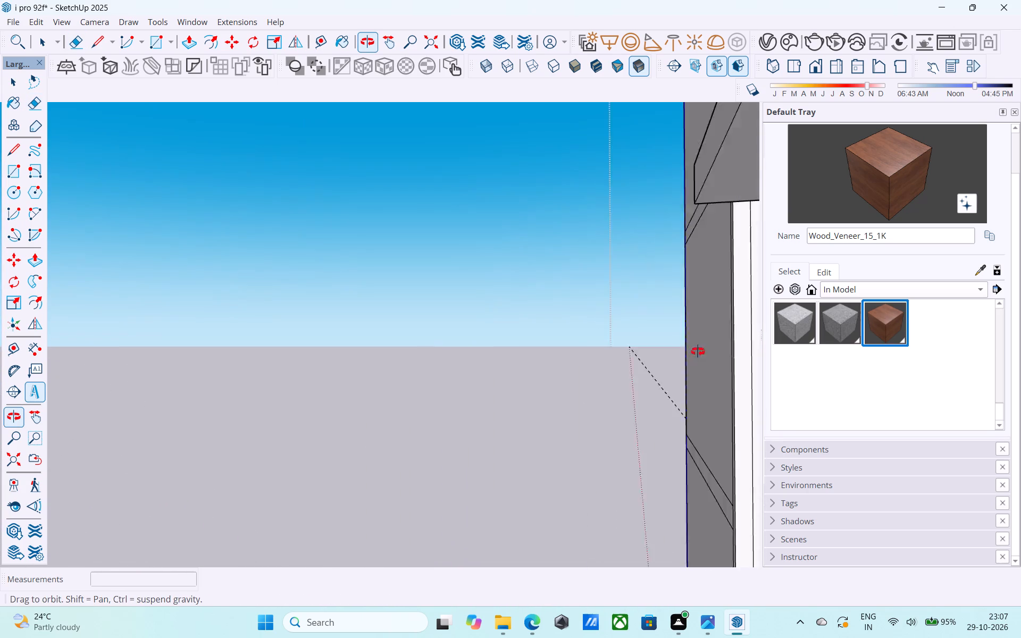
middle_drag(698, 351, 865, 360)
scroll(304, 302, down, 19)
middle_drag(461, 319, 605, 352)
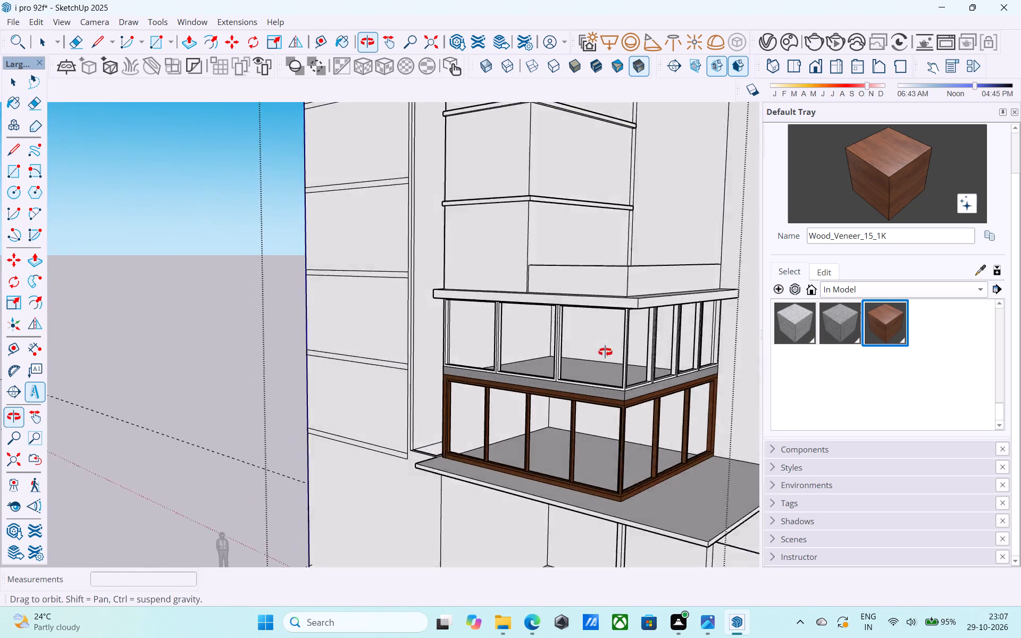
middle_drag(605, 352, 620, 355)
scroll(674, 359, up, 11)
shift+middle_drag(706, 357, 606, 346)
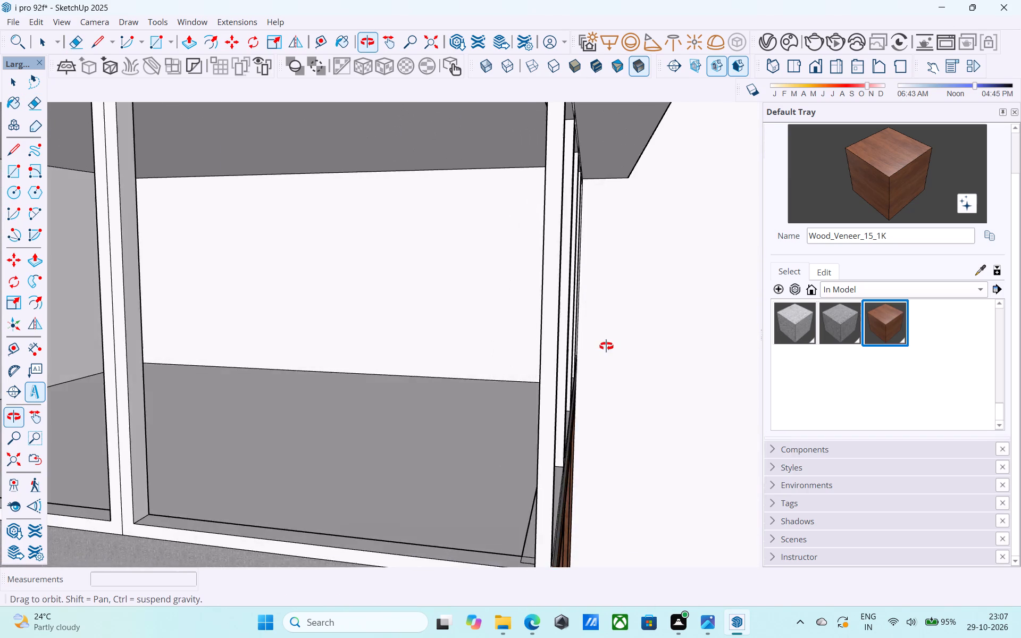
shift+middle_drag(606, 346, 633, 348)
shift+middle_drag(669, 360, 580, 352)
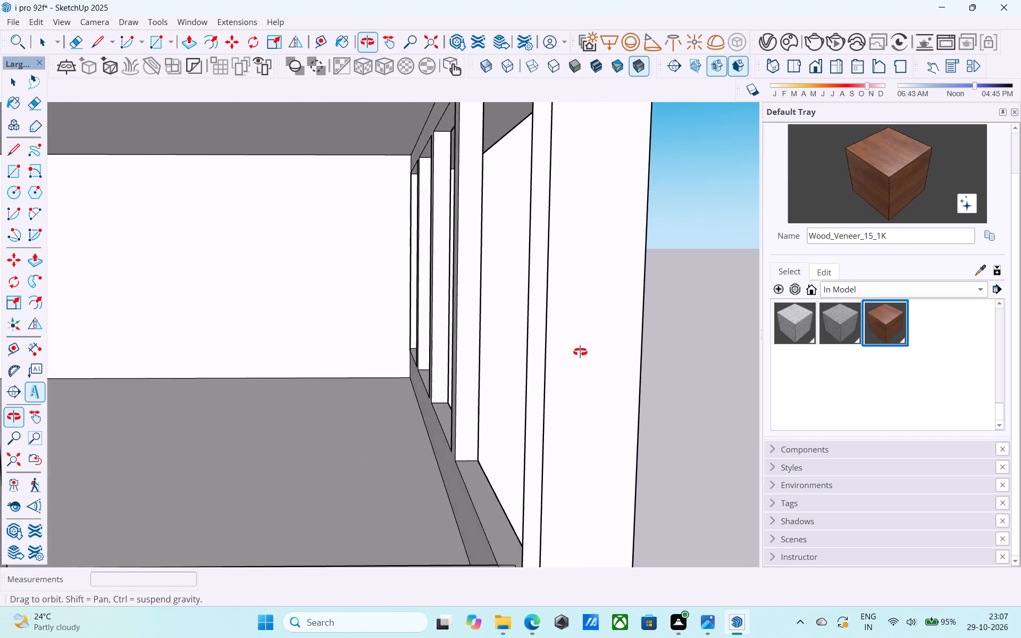
shift+middle_drag(580, 352, 600, 352)
shift+middle_drag(723, 415, 685, 358)
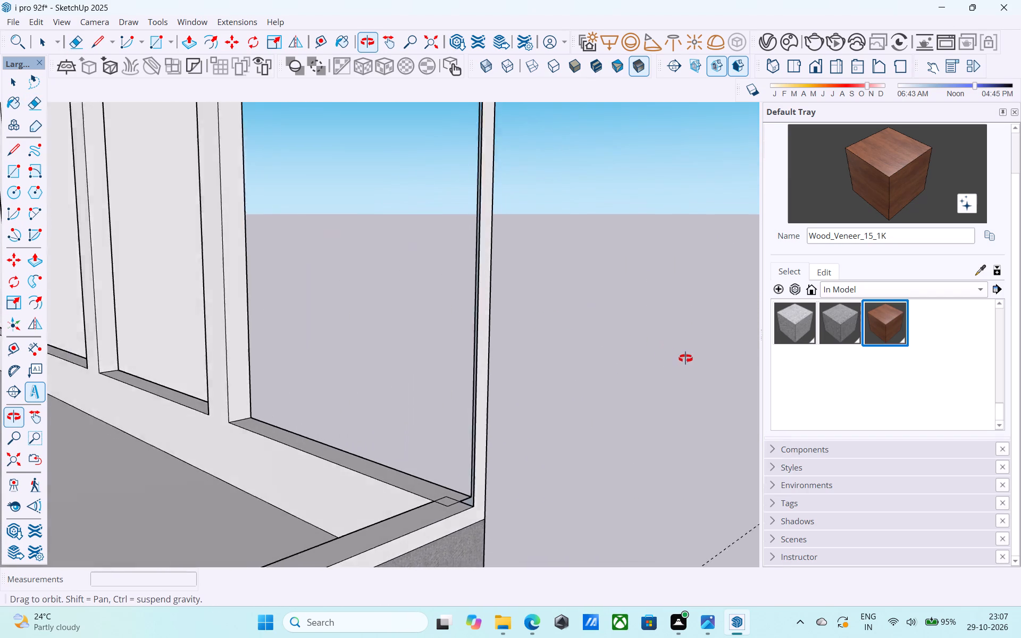
shift+middle_drag(685, 358, 699, 359)
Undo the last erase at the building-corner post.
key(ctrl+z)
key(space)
Draw a 3" line across the sill at the foot of the building-corner post.
middle_drag(558, 357, 408, 372)
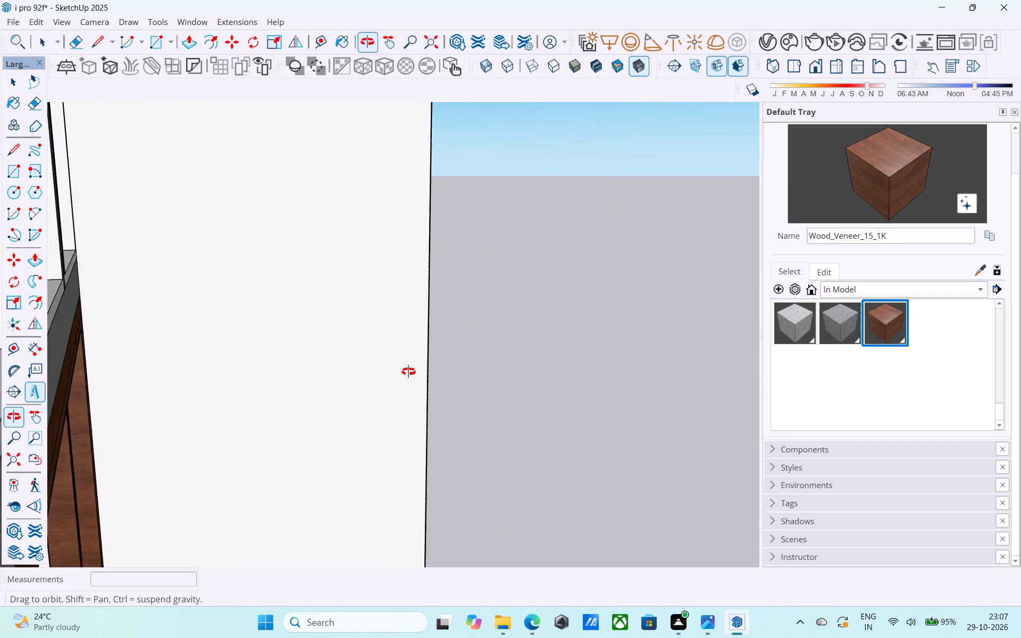
middle_drag(408, 372, 405, 372)
scroll(398, 365, down, 15)
shift+middle_drag(400, 362, 16, 367)
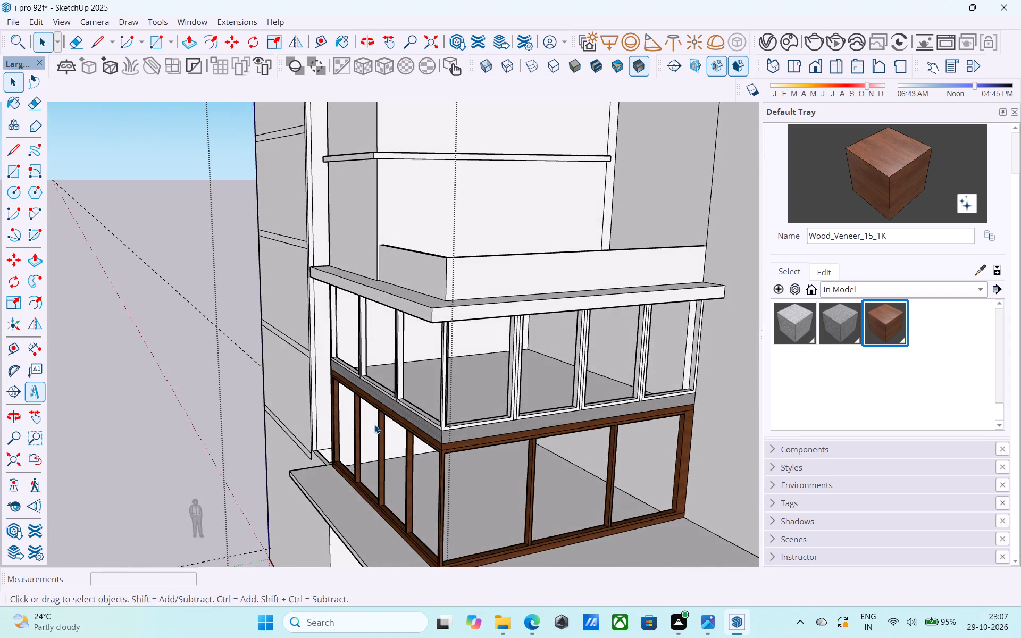
middle_drag(374, 424, 511, 426)
scroll(480, 392, up, 14)
middle_drag(462, 382, 610, 414)
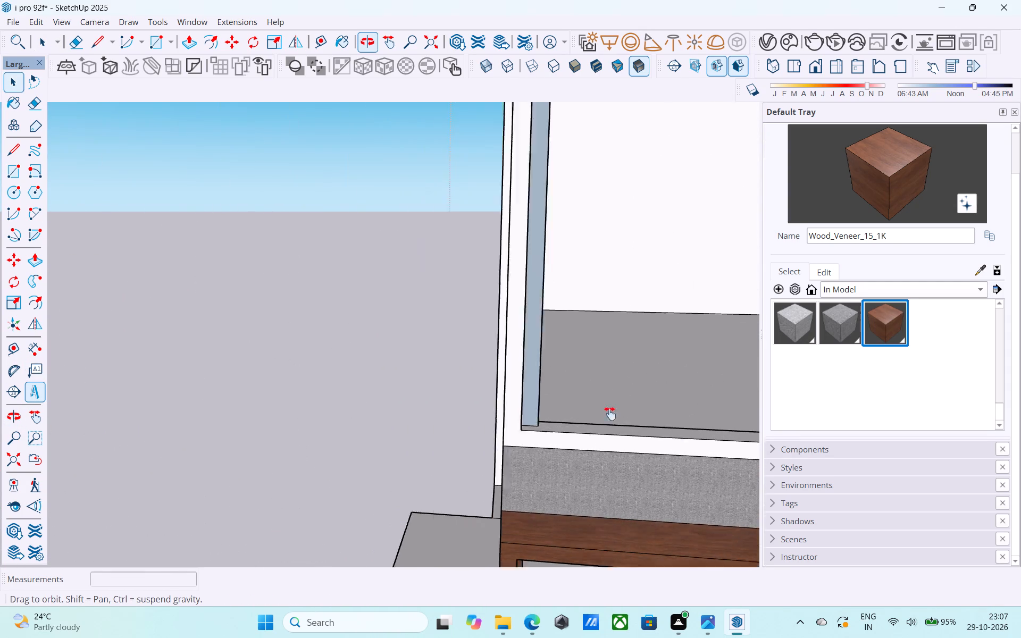
middle_drag(610, 414, 337, 423)
shift+middle_drag(568, 481, 559, 475)
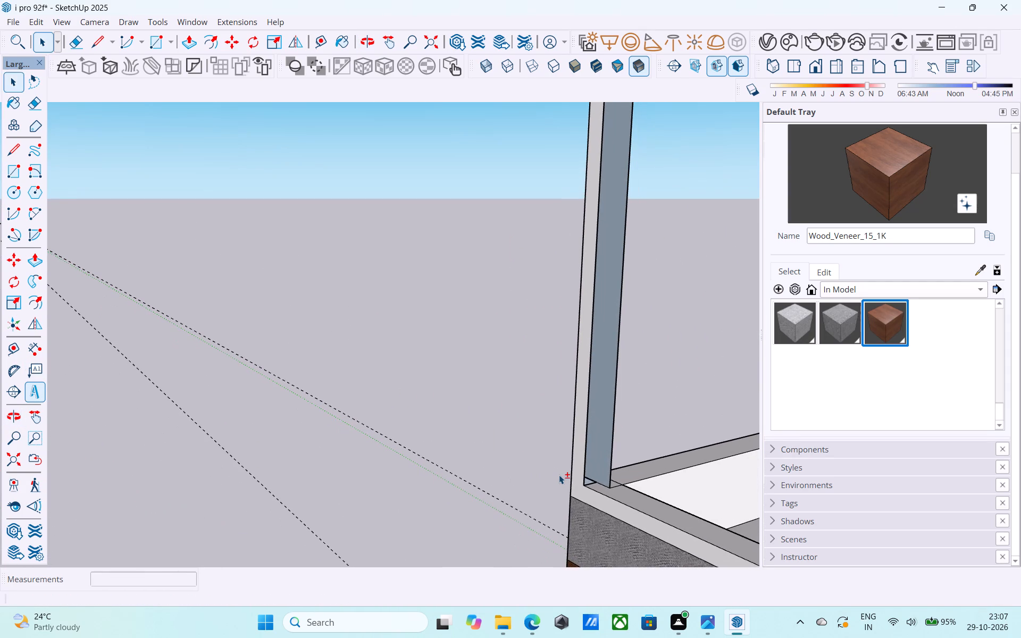
key(l)
click(612, 485)
scroll(612, 485, up, 7)
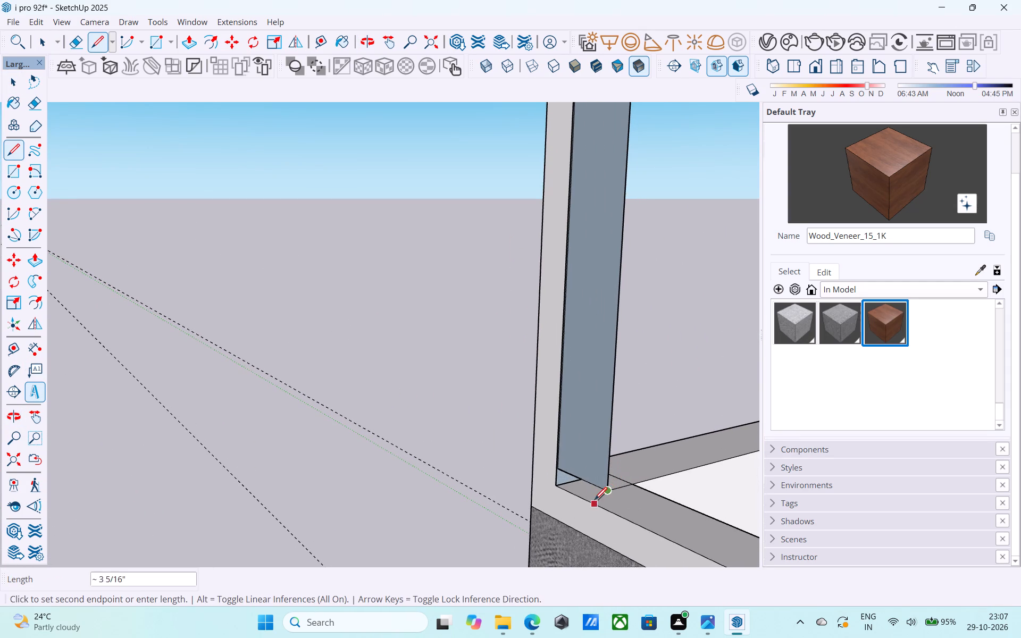
click(587, 501)
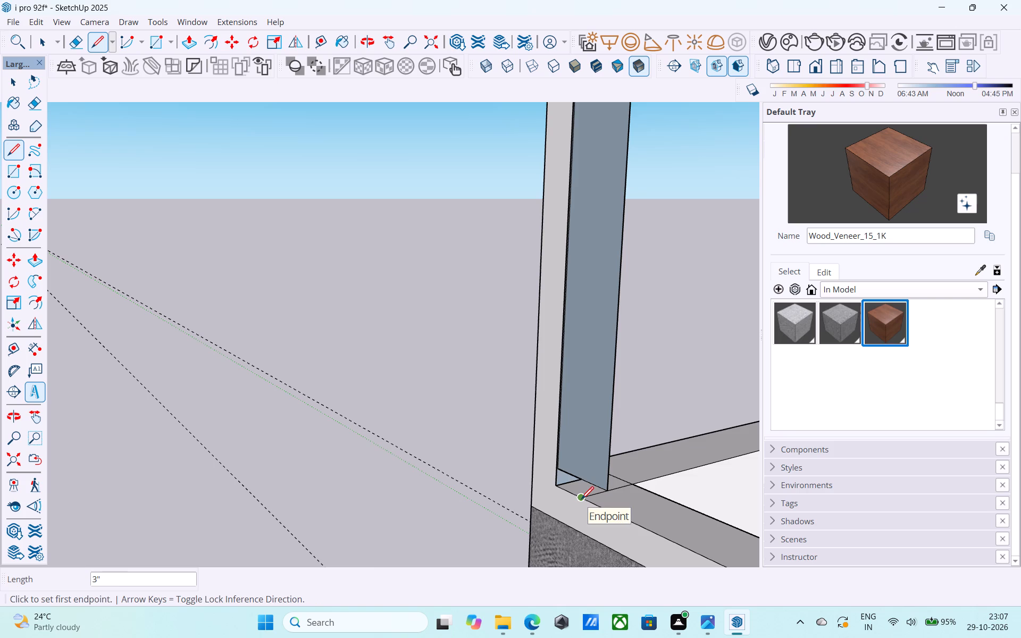
Draw an 8' vertical line from the sill line's outer end to the head of the corner opening.
click(581, 500)
scroll(585, 435, down, 12)
shift+middle_drag(585, 438, 615, 620)
middle_drag(636, 536, 612, 436)
shift+middle_drag(633, 444, 484, 321)
scroll(679, 383, up, 4)
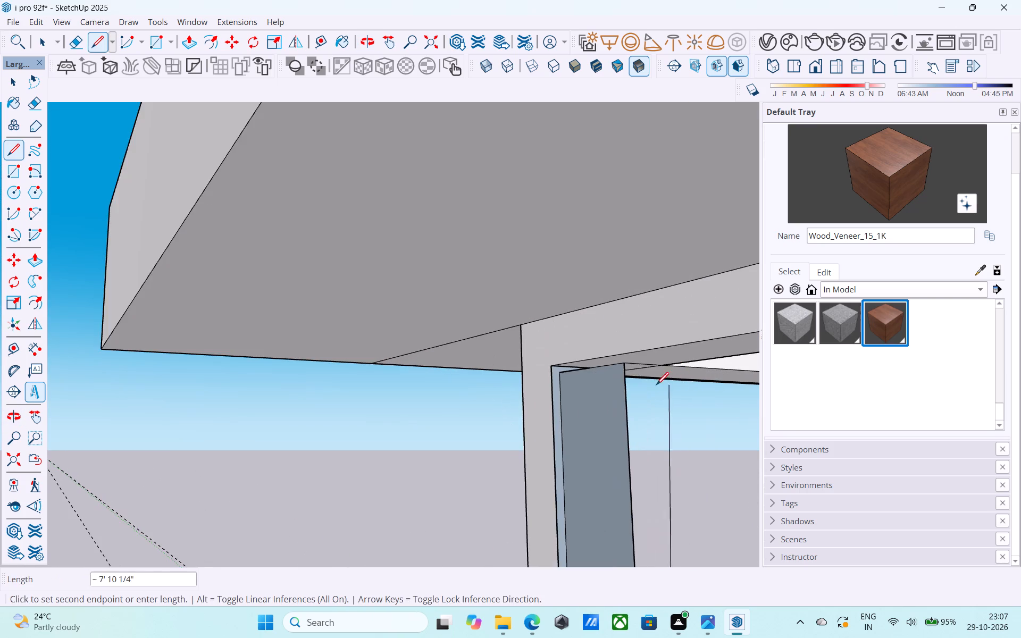
middle_drag(638, 380, 584, 330)
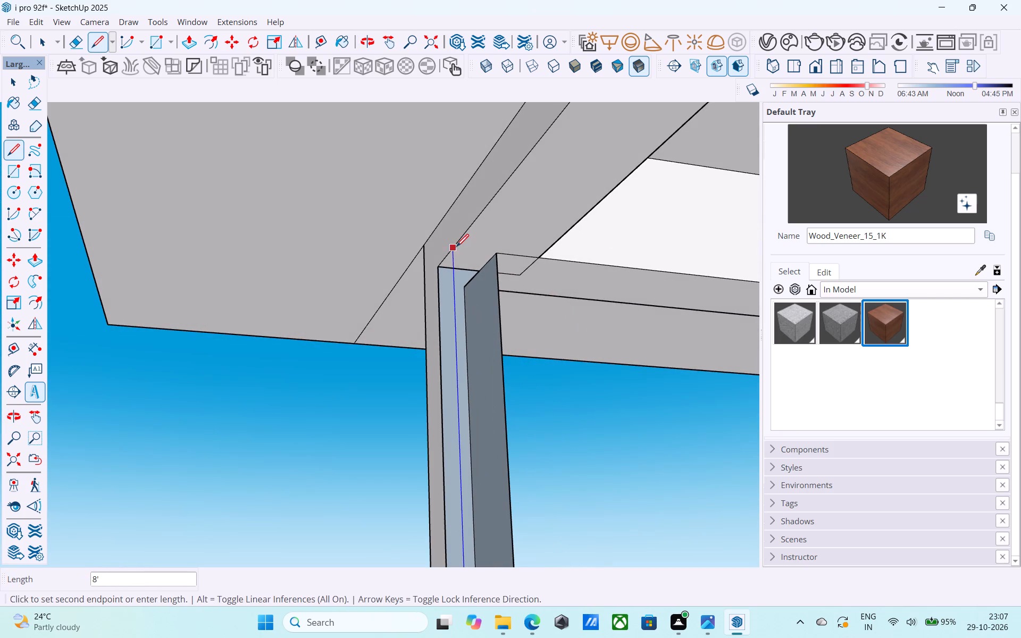
click(456, 248)
Draw a line at the head of the corner opening joining the post's inner edge to the new vertical line.
key(space)
click(523, 279)
key(Delete)
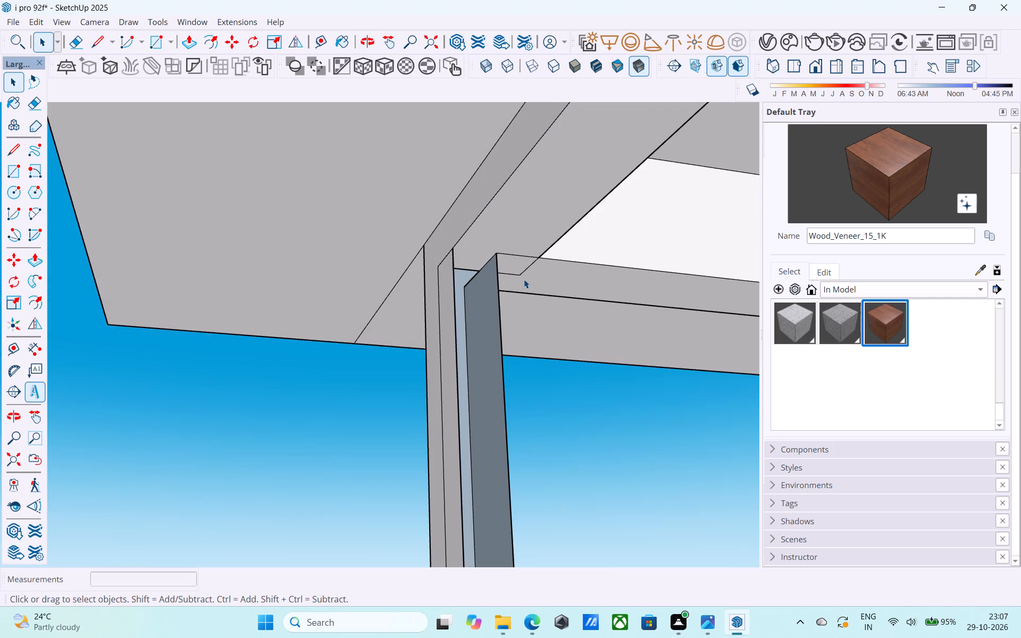
key(l)
click(499, 256)
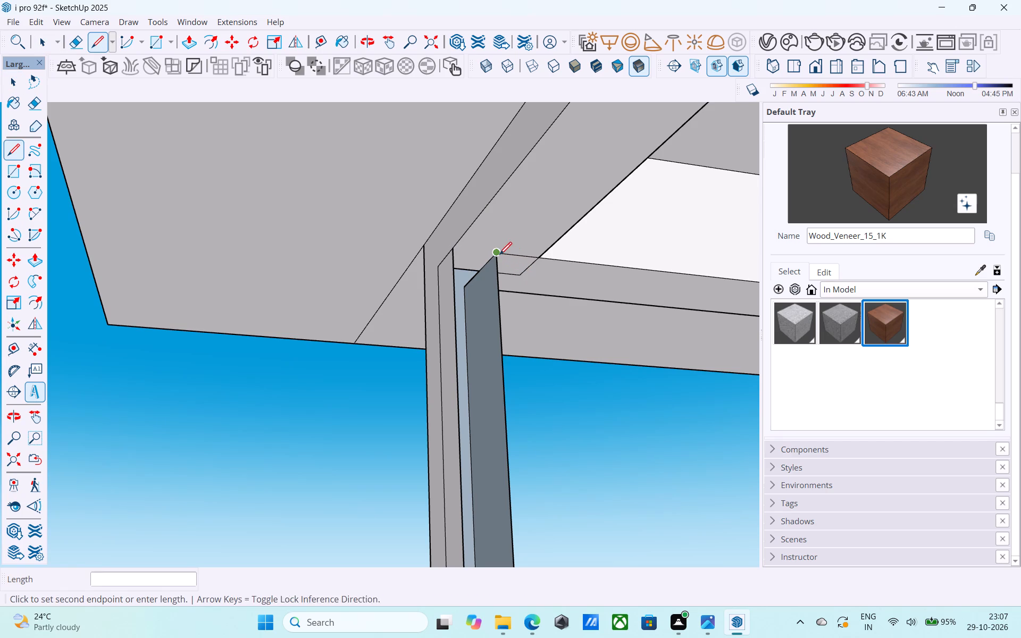
click(455, 248)
middle_drag(476, 265, 689, 301)
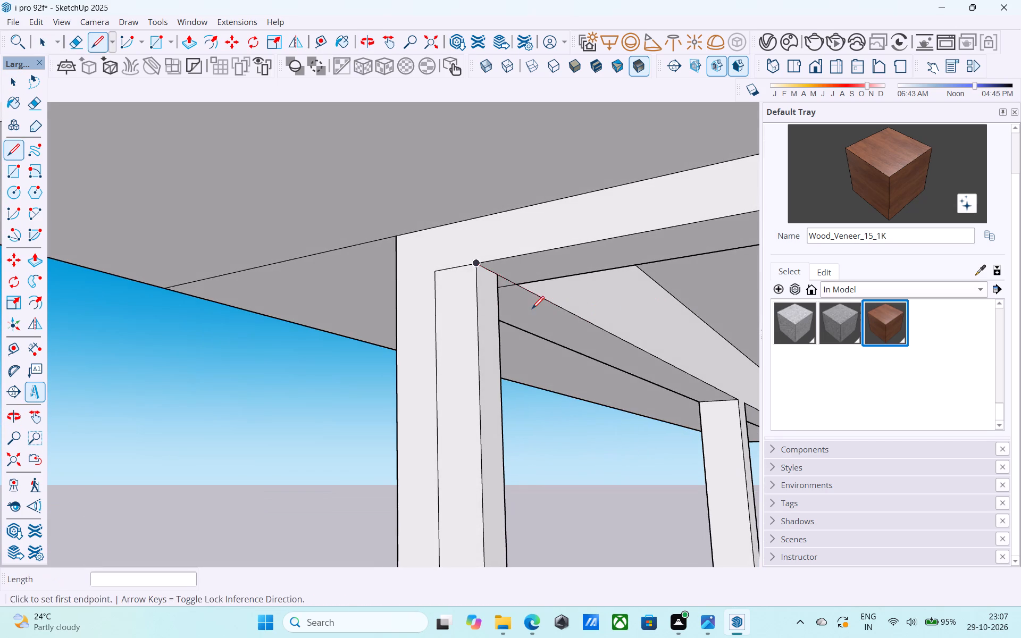
Erase the leftover lines at the head of the building-corner post so that its face is a single clean surface.
key(e)
click(441, 279)
drag(431, 266, 433, 275)
drag(443, 267, 434, 287)
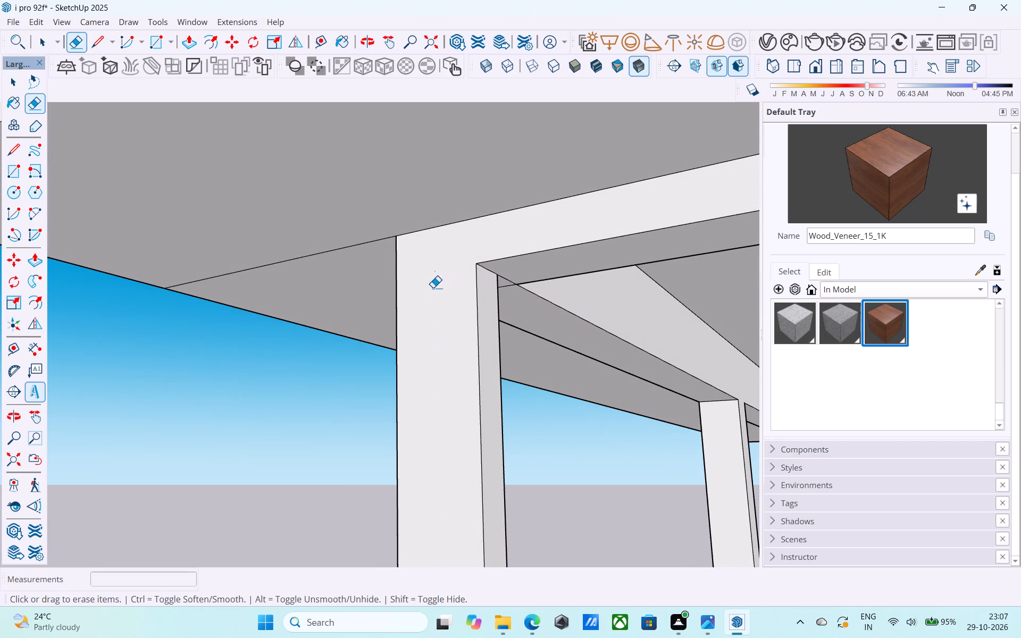
scroll(436, 289, down, 14)
scroll(513, 300, up, 15)
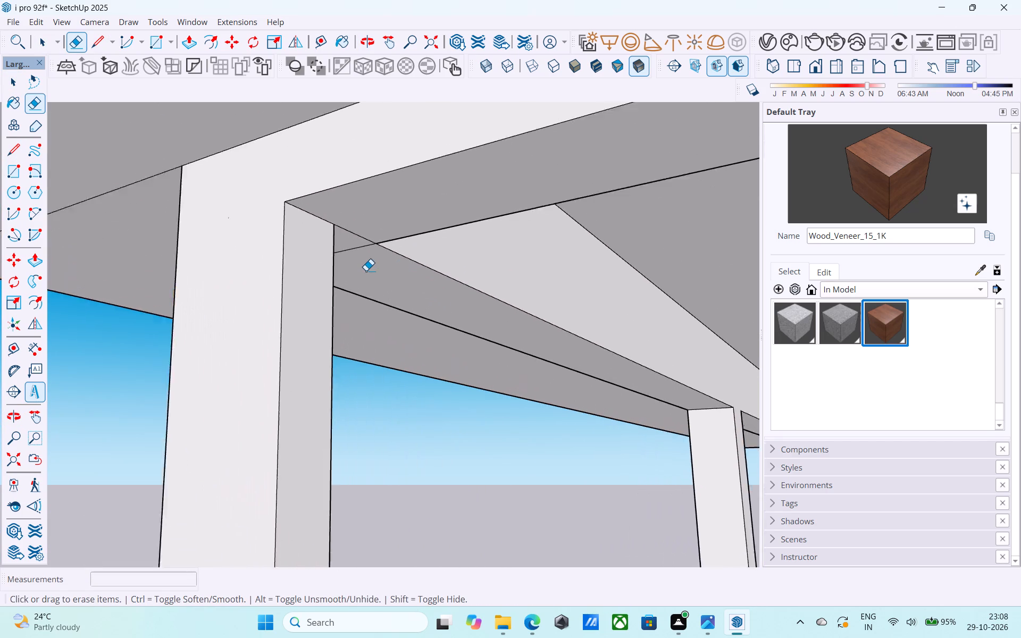
scroll(366, 271, up, 2)
drag(350, 240, 356, 246)
drag(367, 219, 362, 223)
Examine the framed window bays around the building corner and the facade floors above them.
middle_drag(365, 240, 533, 255)
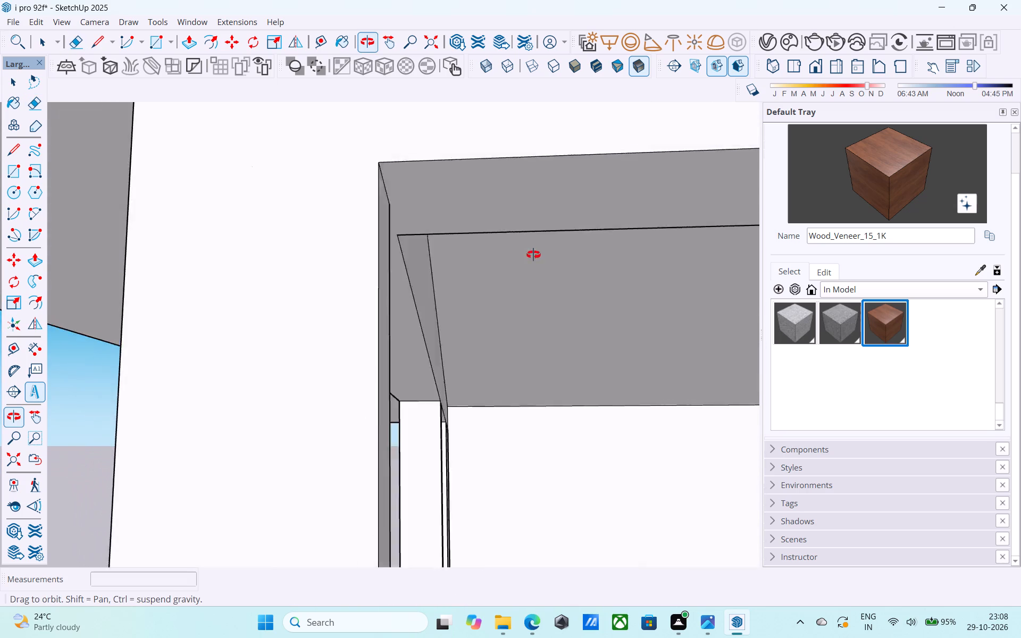
middle_drag(533, 255, 535, 255)
scroll(541, 256, down, 15)
shift+middle_drag(546, 265, 708, 306)
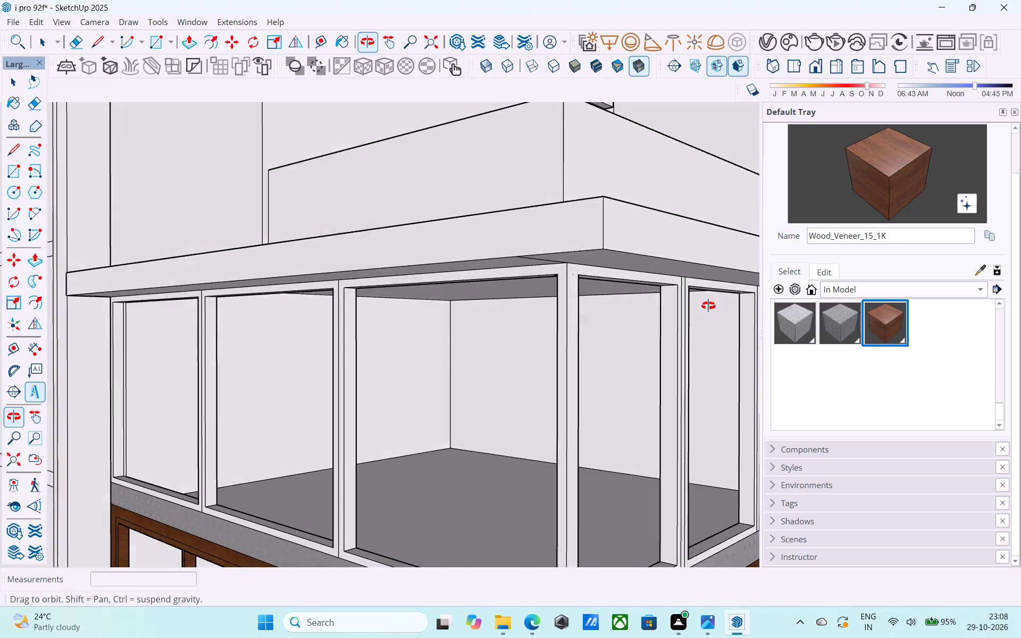
shift+middle_drag(708, 306, 656, 259)
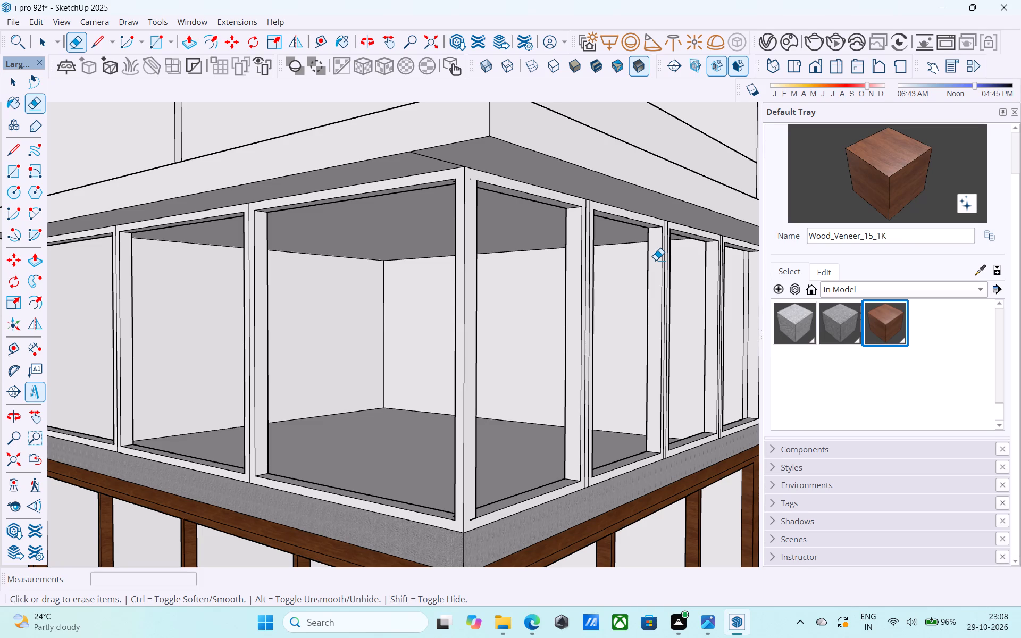
scroll(658, 259, down, 4)
middle_drag(597, 309, 601, 316)
key(space)
scroll(574, 310, down, 5)
middle_drag(573, 317, 589, 292)
scroll(590, 293, up, 5)
shift+middle_drag(590, 293, 580, 333)
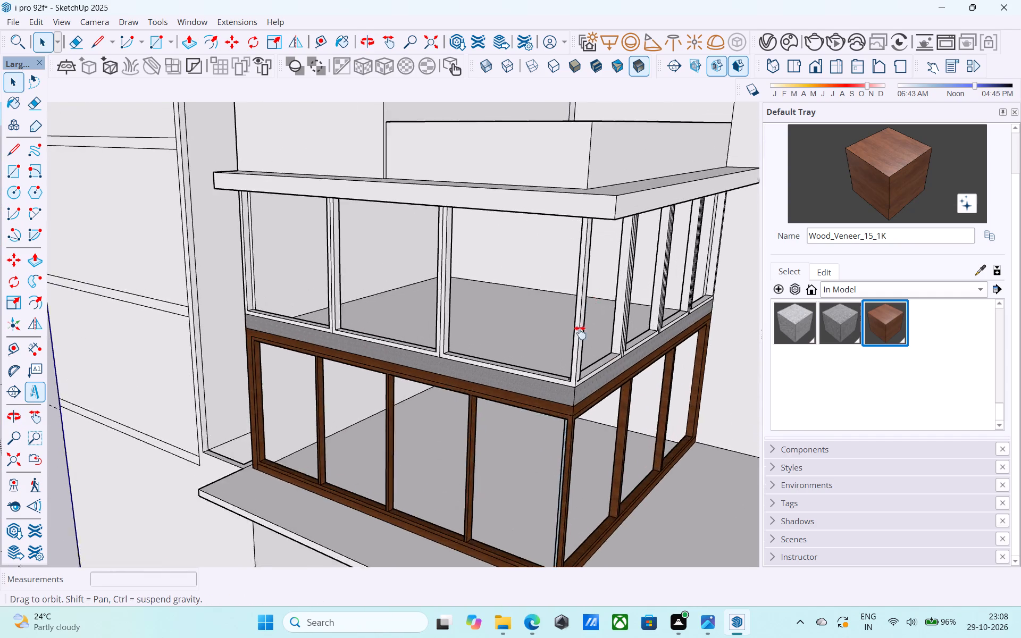
shift+middle_drag(580, 333, 529, 300)
scroll(529, 300, down, 4)
middle_drag(570, 320, 499, 365)
scroll(506, 368, down, 4)
middle_drag(506, 368, 520, 430)
middle_drag(492, 356, 516, 396)
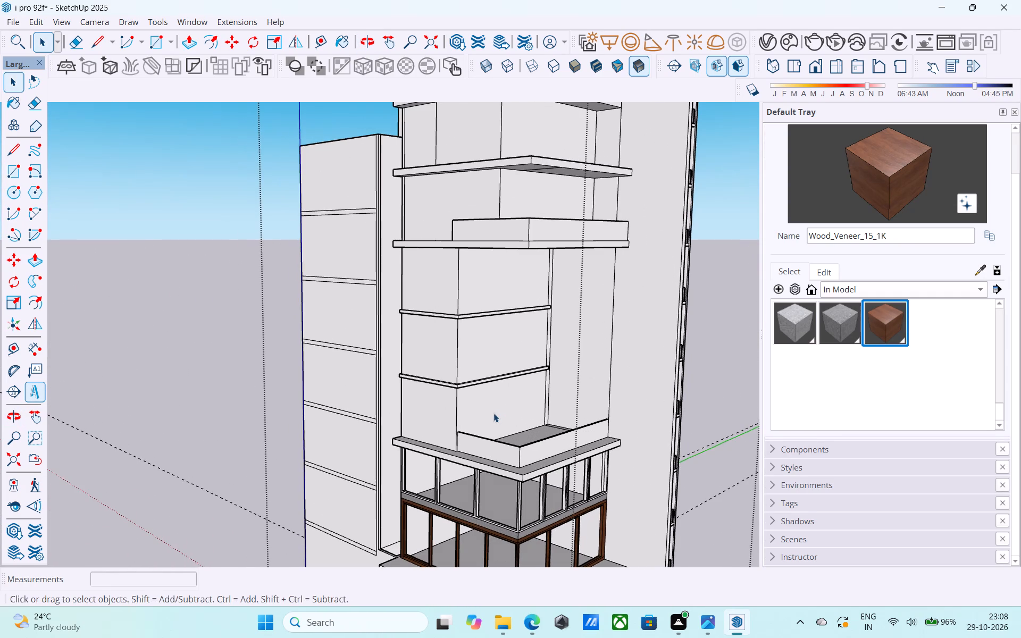
middle_drag(488, 411, 461, 380)
scroll(459, 365, down, 4)
middle_click(467, 384)
scroll(467, 384, up, 5)
scroll(467, 384, down, 5)
middle_drag(467, 386, 448, 384)
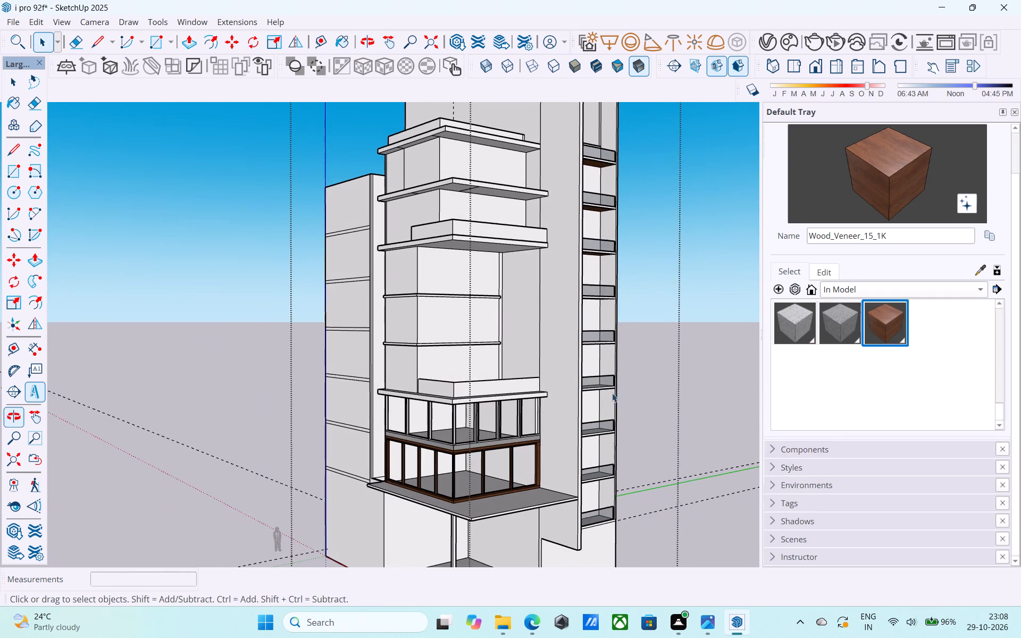
Paint the outer and inner faces of the terrace parapet above the new window bays with Glass_Basic_01.
click(834, 294)
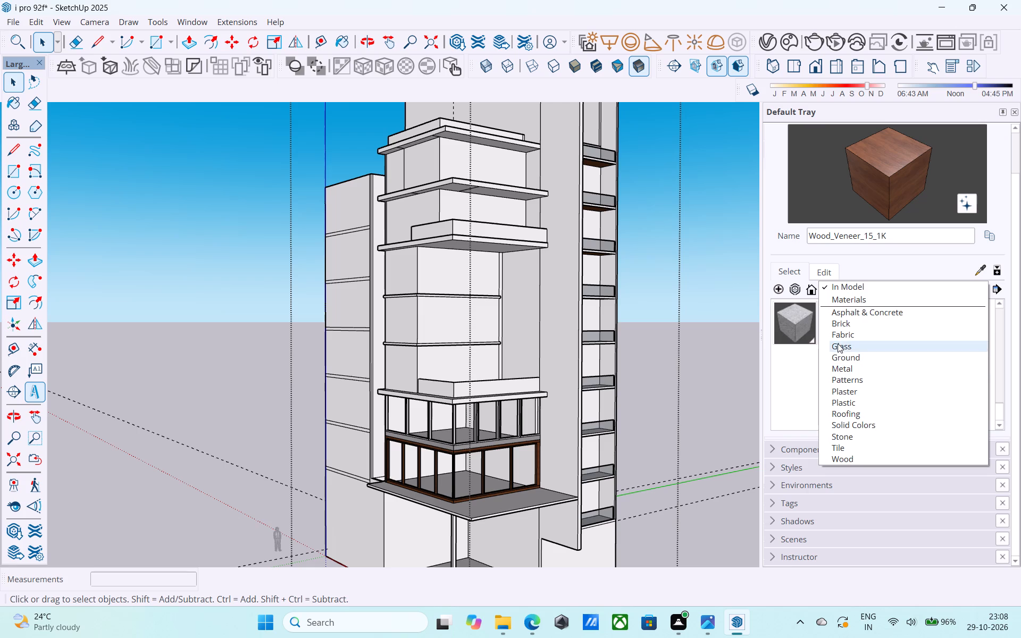
click(838, 343)
click(799, 324)
scroll(475, 418, up, 10)
click(422, 367)
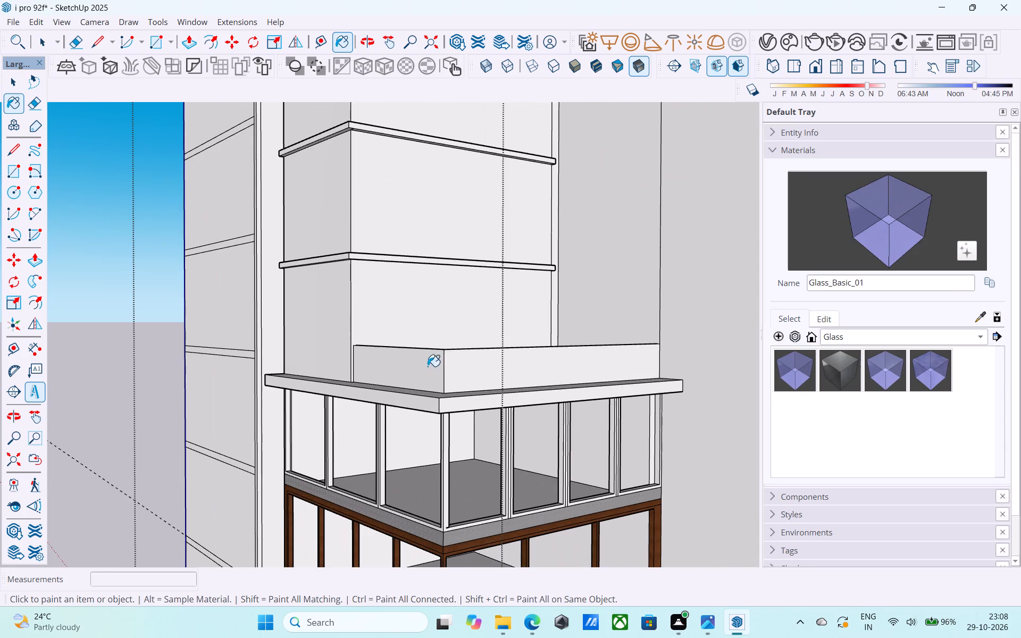
click(465, 359)
middle_drag(465, 357, 91, 489)
scroll(108, 482, up, 1)
middle_drag(459, 334, 433, 394)
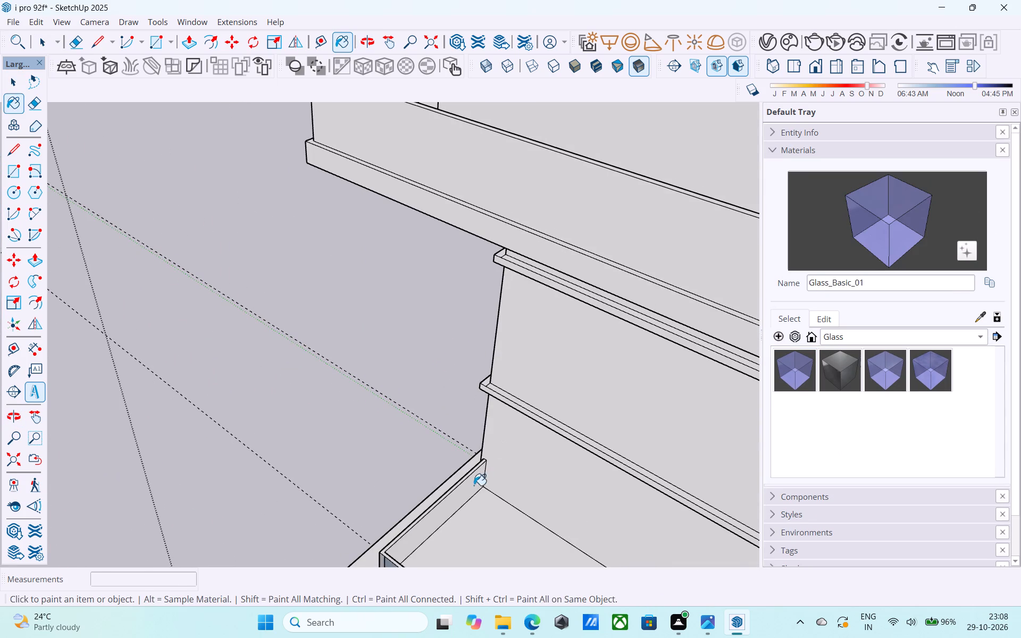
click(472, 485)
scroll(365, 444, down, 7)
middle_drag(364, 444, 379, 440)
middle_drag(388, 425, 719, 419)
scroll(677, 329, down, 1)
shift+middle_drag(674, 321, 734, 433)
scroll(605, 323, up, 10)
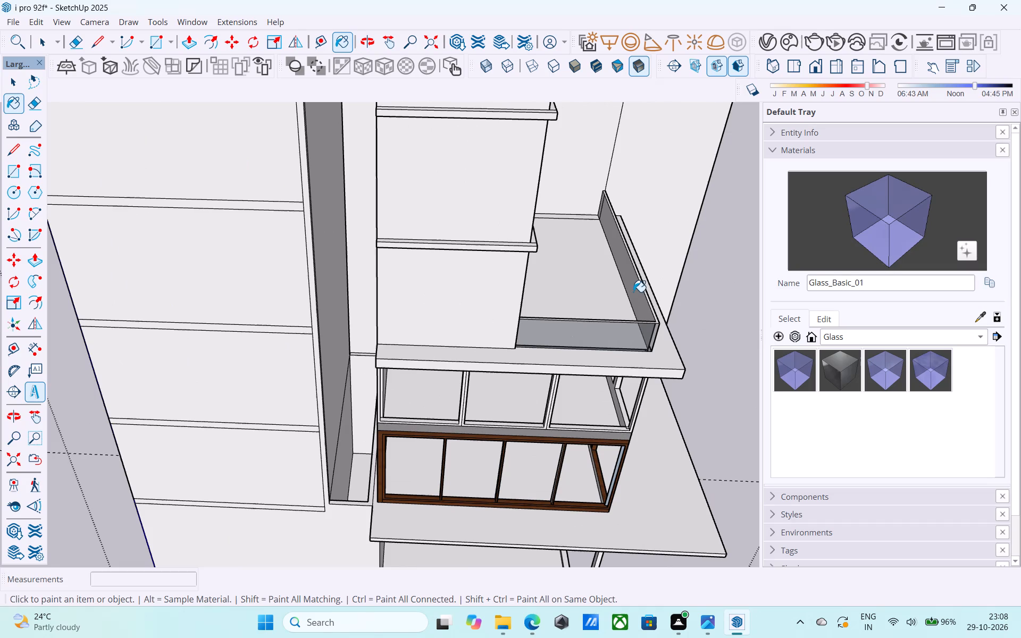
click(633, 292)
scroll(633, 291, up, 1)
scroll(633, 291, down, 5)
shift+middle_drag(633, 291, 566, 267)
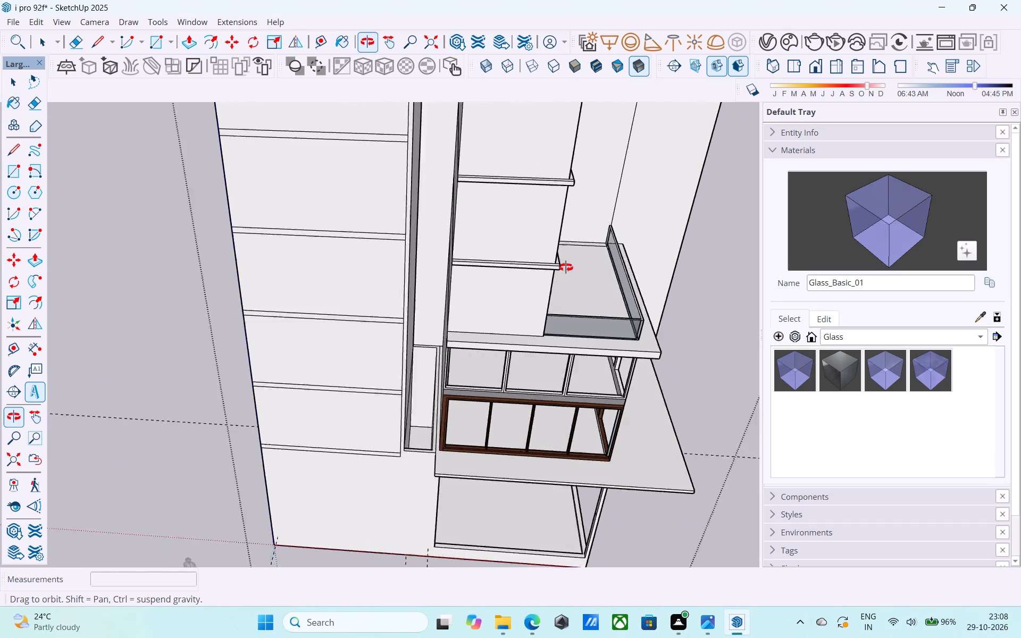
shift+middle_drag(566, 267, 447, 234)
Save the model.
key(space)
key(ctrl+s)
Examine the whole tower's facade from the front and from the building corner.
scroll(447, 233, down, 5)
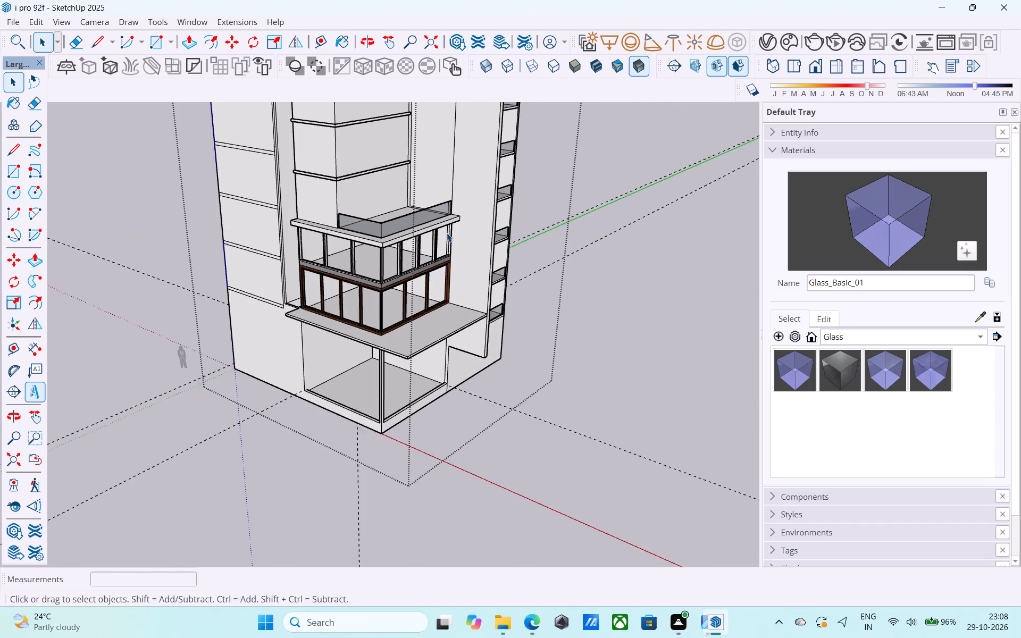
shift+middle_drag(450, 245, 386, 260)
shift+middle_drag(386, 260, 401, 303)
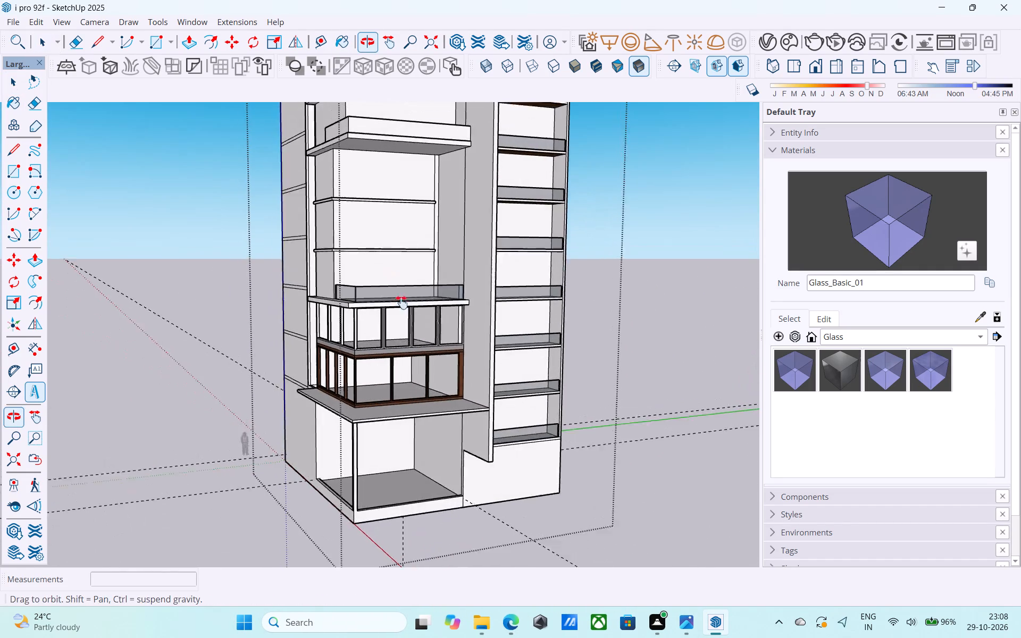
shift+middle_drag(401, 303, 294, 293)
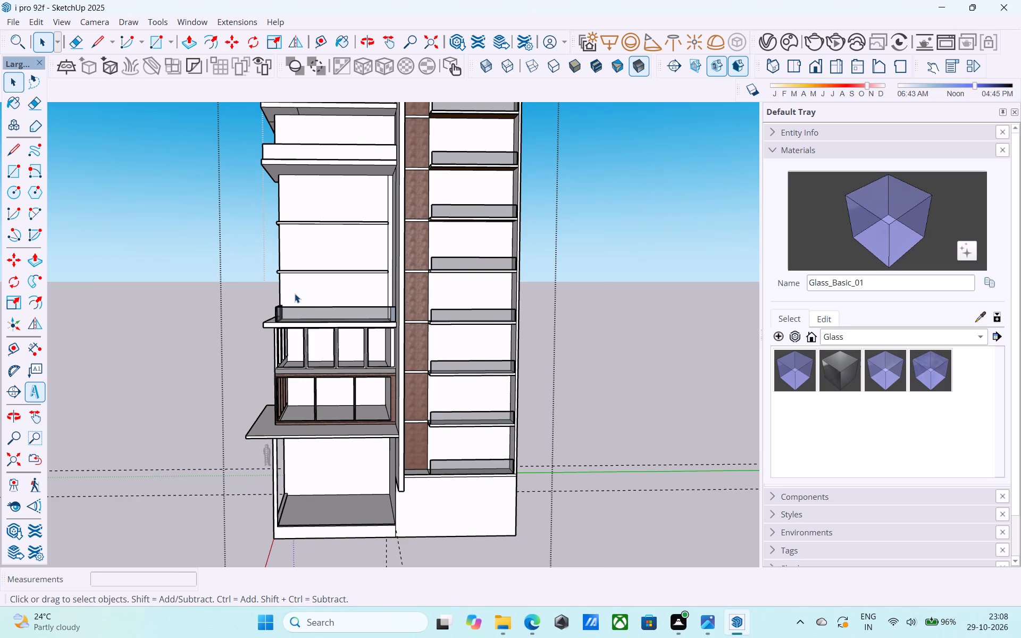
scroll(321, 319, down, 5)
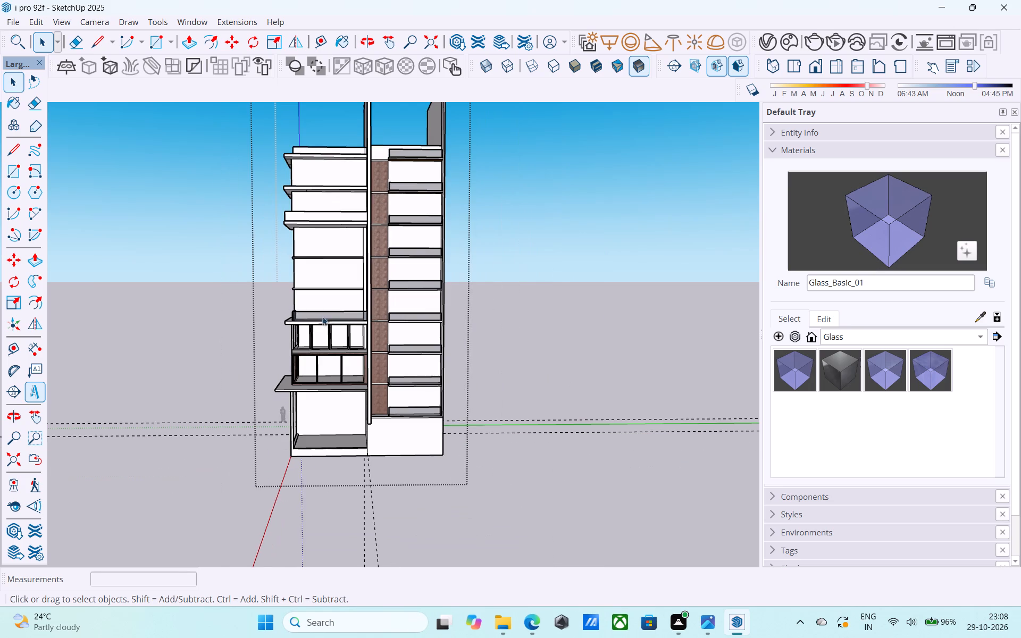
scroll(488, 316, down, 6)
middle_drag(493, 317, 608, 307)
middle_drag(350, 253, 420, 250)
scroll(412, 208, up, 5)
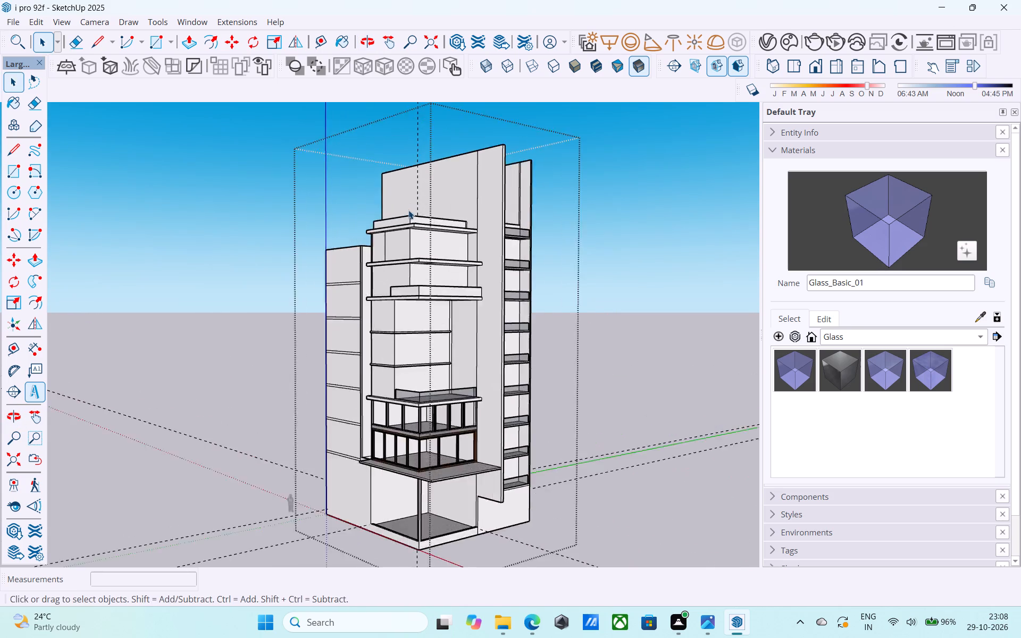
Paint both outer faces of the parapet on the upper projecting balcony with Glass_Basic_01.
scroll(408, 210, up, 6)
middle_drag(420, 256, 442, 252)
scroll(442, 251, up, 1)
middle_drag(463, 342, 467, 244)
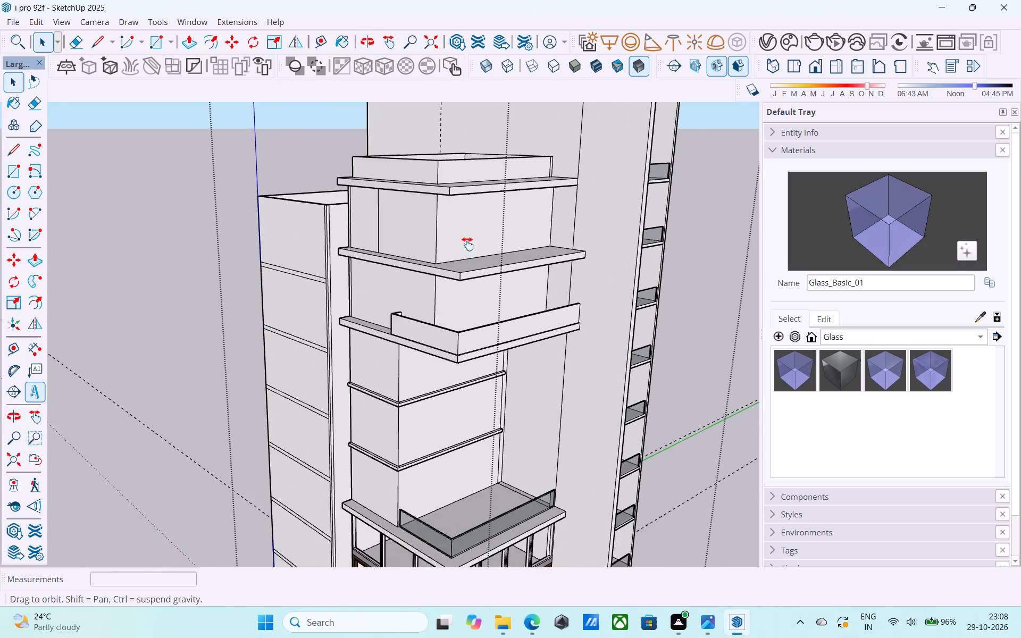
middle_drag(467, 244, 468, 244)
click(868, 210)
scroll(433, 316, up, 5)
click(437, 310)
click(509, 301)
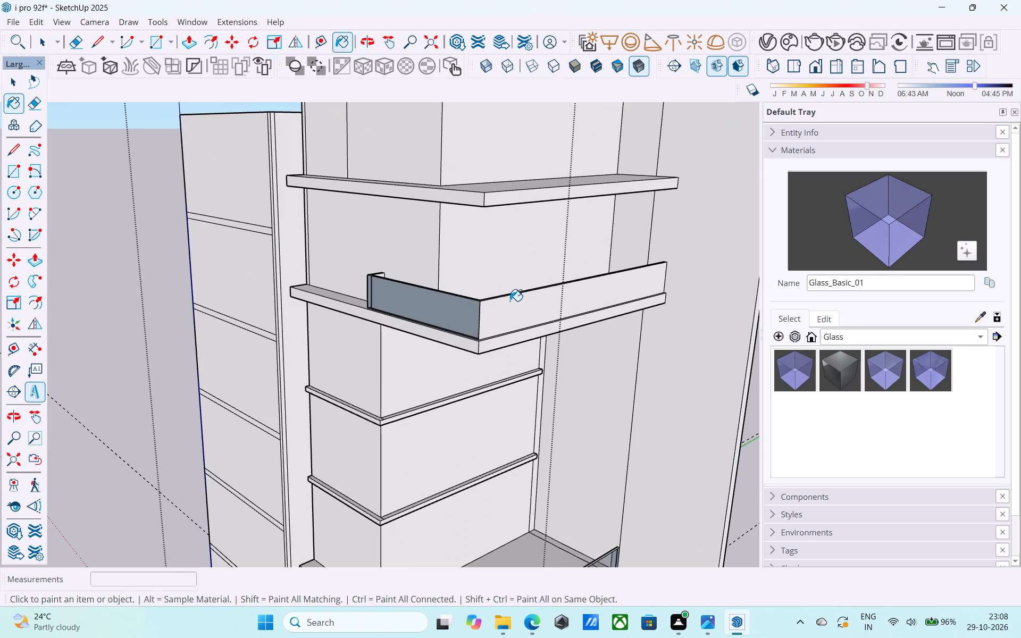
Paint the upper balcony parapet's long inner face and the outer face of its short return with Glass_Basic_01.
shift+middle_drag(510, 301, 520, 316)
scroll(521, 316, up, 1)
middle_drag(521, 316, 706, 329)
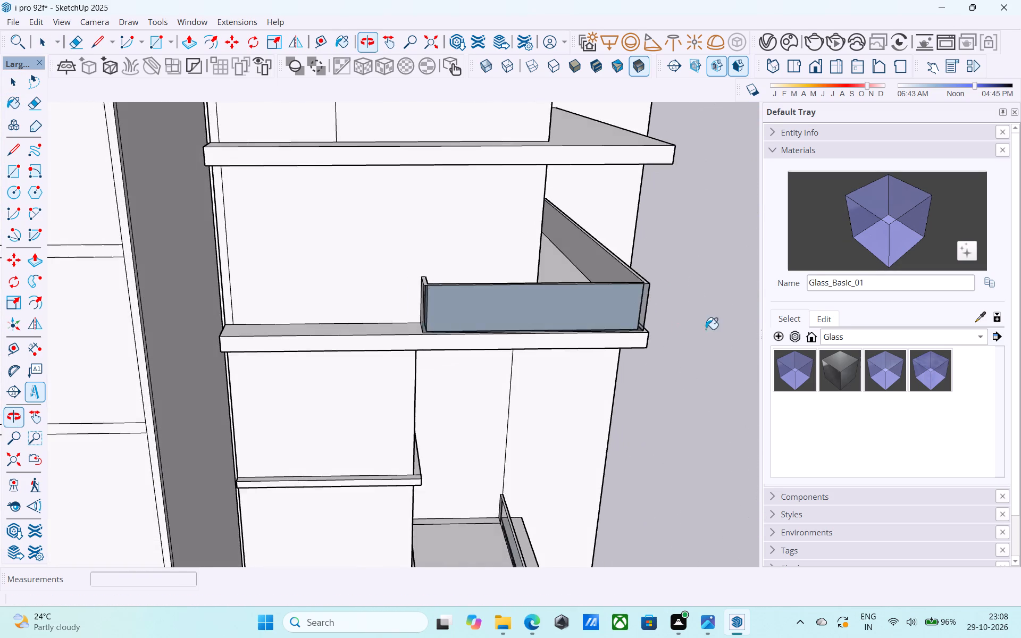
scroll(627, 275, up, 3)
click(621, 273)
middle_drag(620, 273, 774, 259)
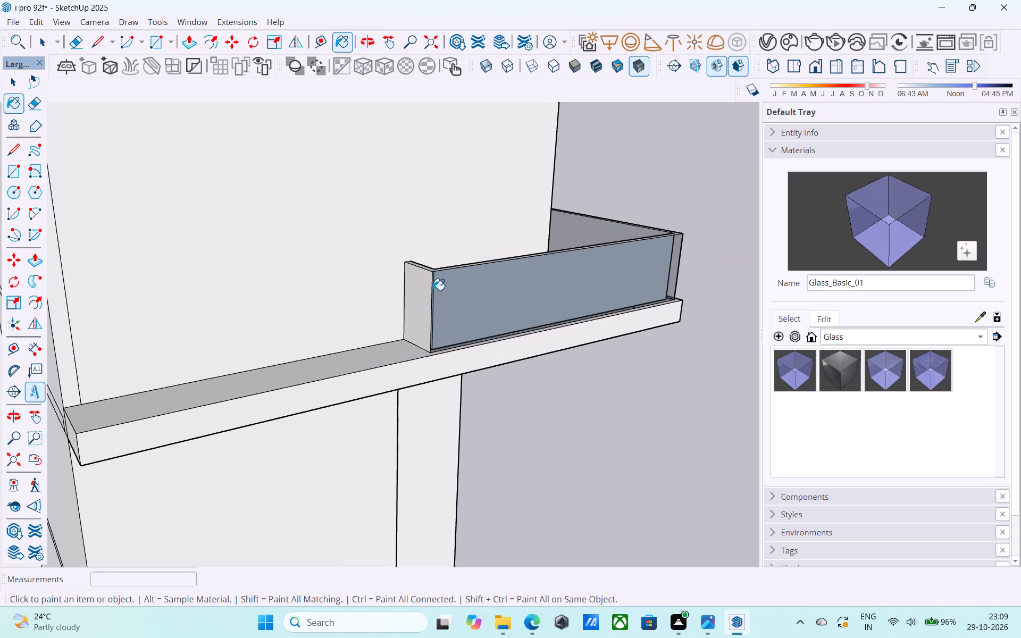
click(426, 290)
Paint the remaining inner faces of the upper balcony parapet, including its short return, with Glass_Basic_01.
scroll(423, 291, down, 5)
middle_drag(575, 287, 551, 322)
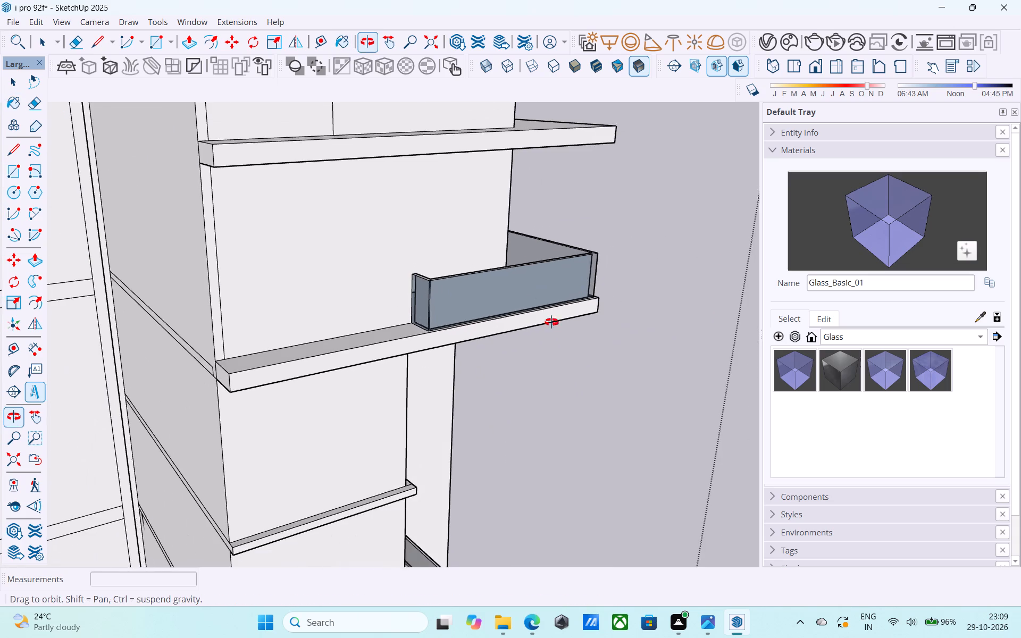
middle_drag(551, 322, 446, 349)
middle_drag(558, 271, 28, 238)
middle_drag(338, 326, 272, 326)
scroll(317, 346, up, 13)
click(459, 359)
click(506, 284)
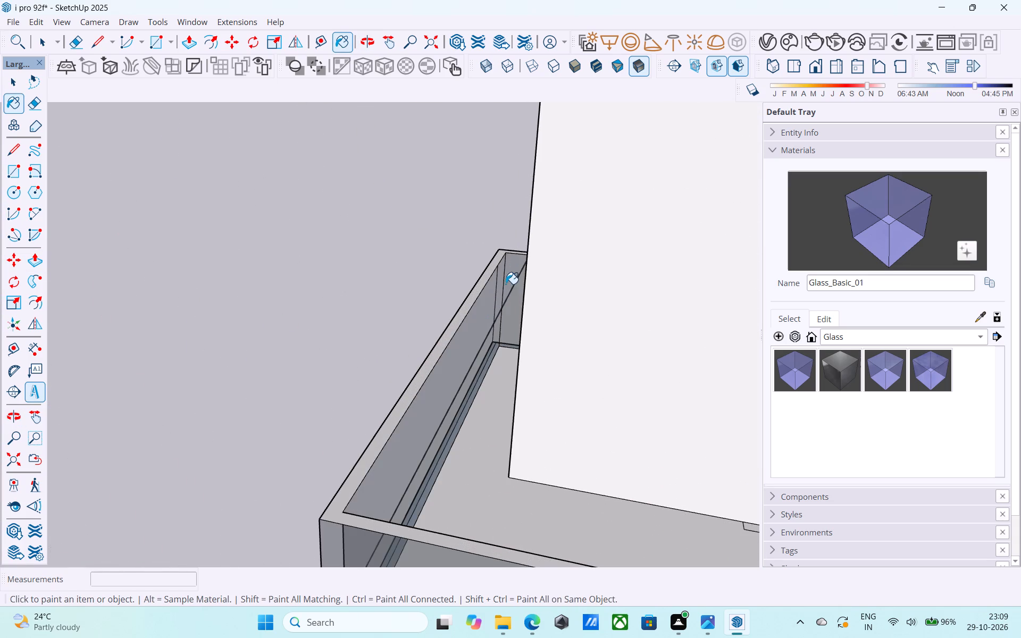
scroll(457, 301, down, 4)
middle_drag(446, 306, 509, 322)
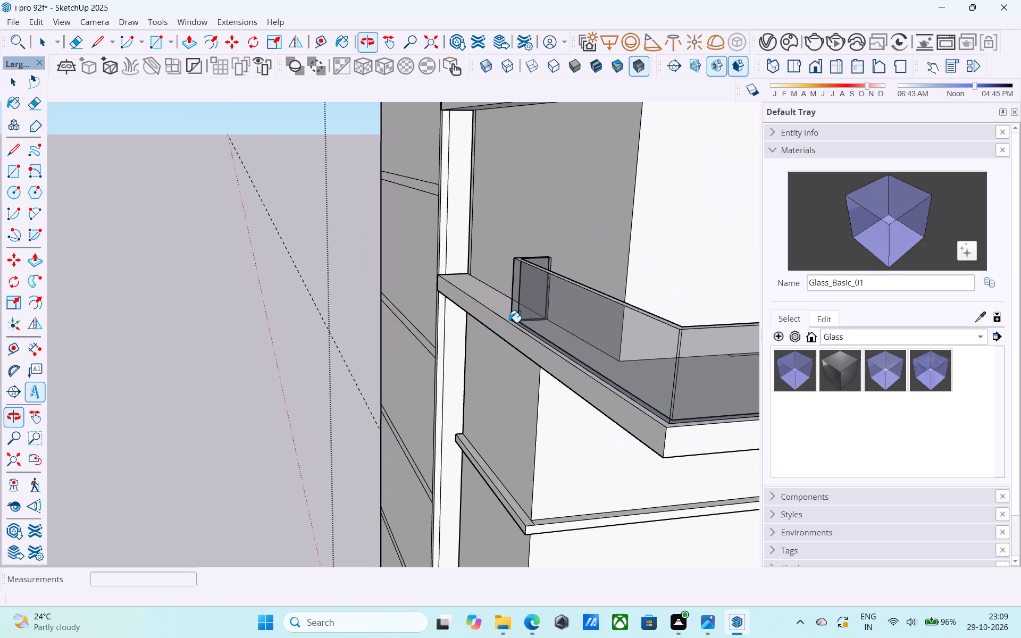
scroll(510, 322, down, 9)
shift+middle_drag(510, 322, 395, 317)
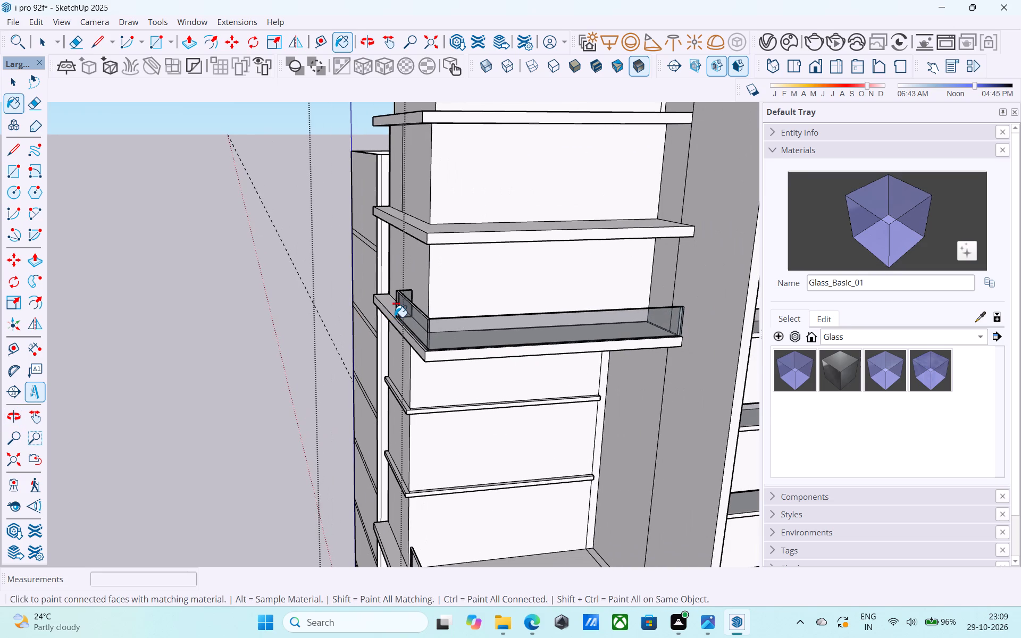
Save the model.
key(ctrl+s)
Offset the top face of the projecting ledge above the glass-railed upper balcony inward by 1".
scroll(402, 314, down, 5)
middle_drag(404, 314, 419, 340)
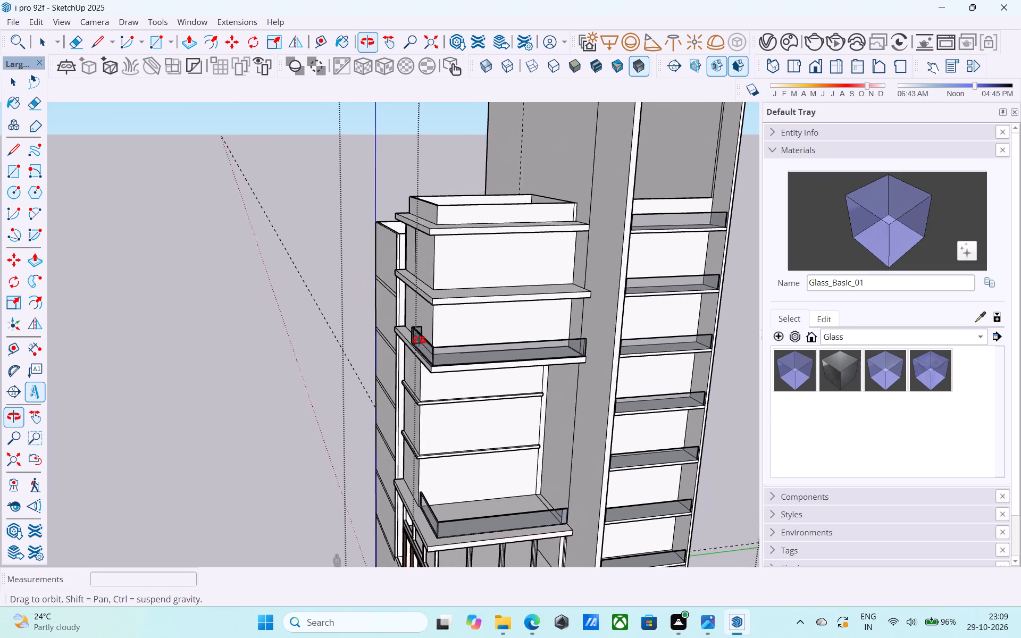
middle_drag(419, 340, 439, 315)
scroll(455, 305, down, 3)
shift+middle_drag(455, 305, 472, 417)
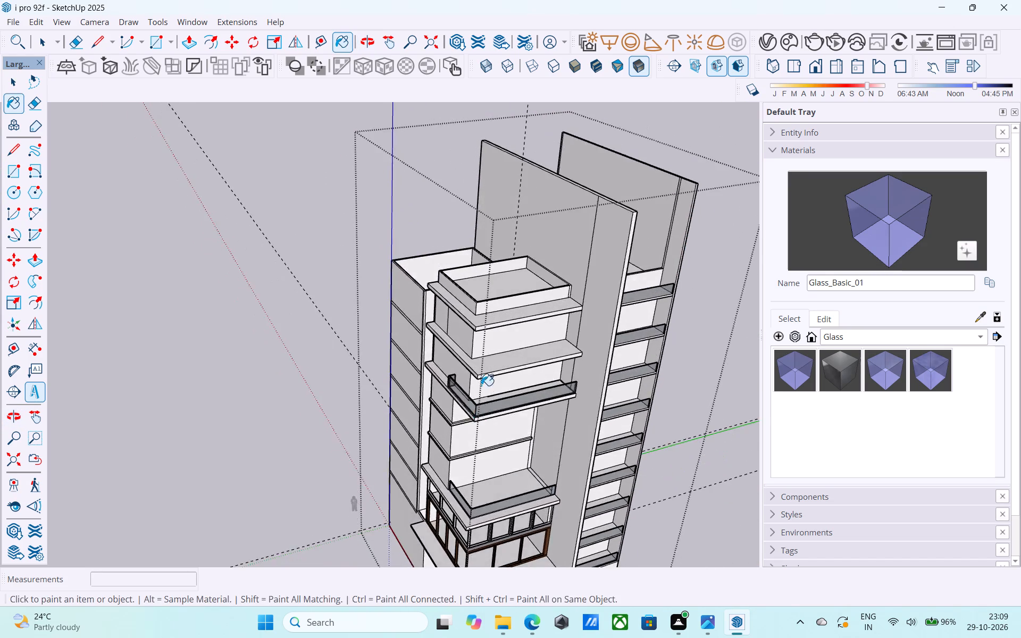
scroll(482, 382, up, 5)
shift+middle_drag(482, 381, 451, 389)
scroll(434, 376, up, 5)
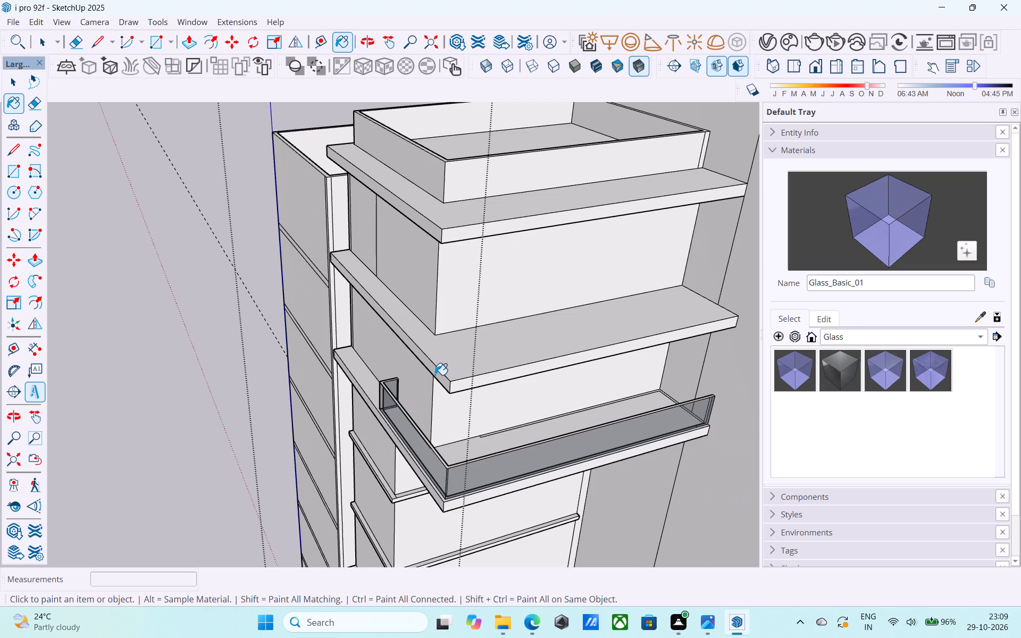
shift+middle_drag(435, 375, 434, 381)
key(space)
scroll(434, 381, up, 2)
click(442, 366)
scroll(442, 366, up, 4)
key(f)
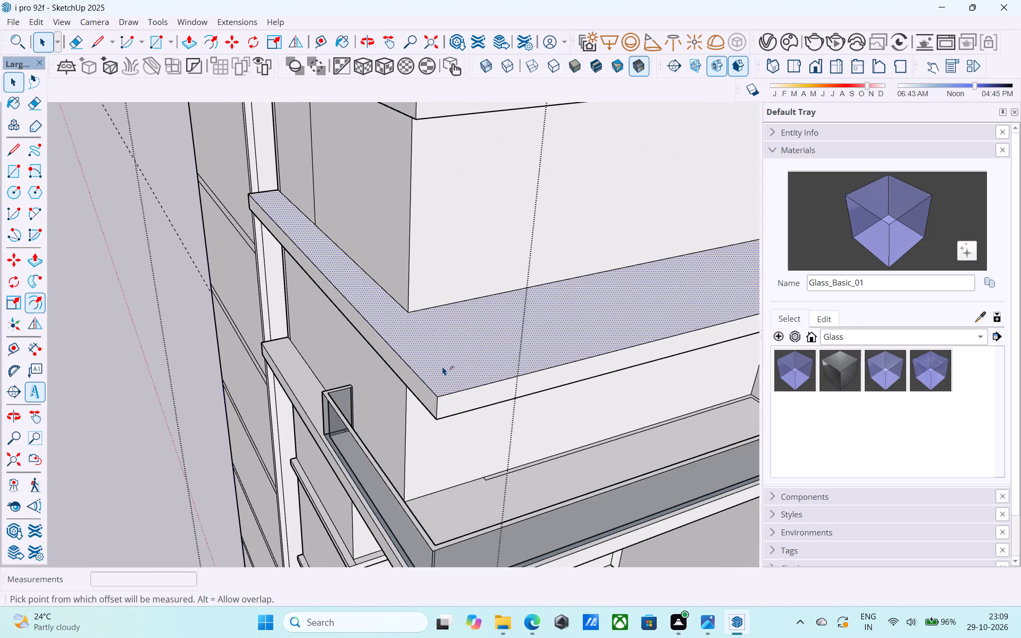
click(442, 366)
text(1")
key(Return)
Offset the ledge's inner top face inward by a further 3" to outline a parapet strip.
scroll(445, 363, up, 1)
key(space)
click(445, 363)
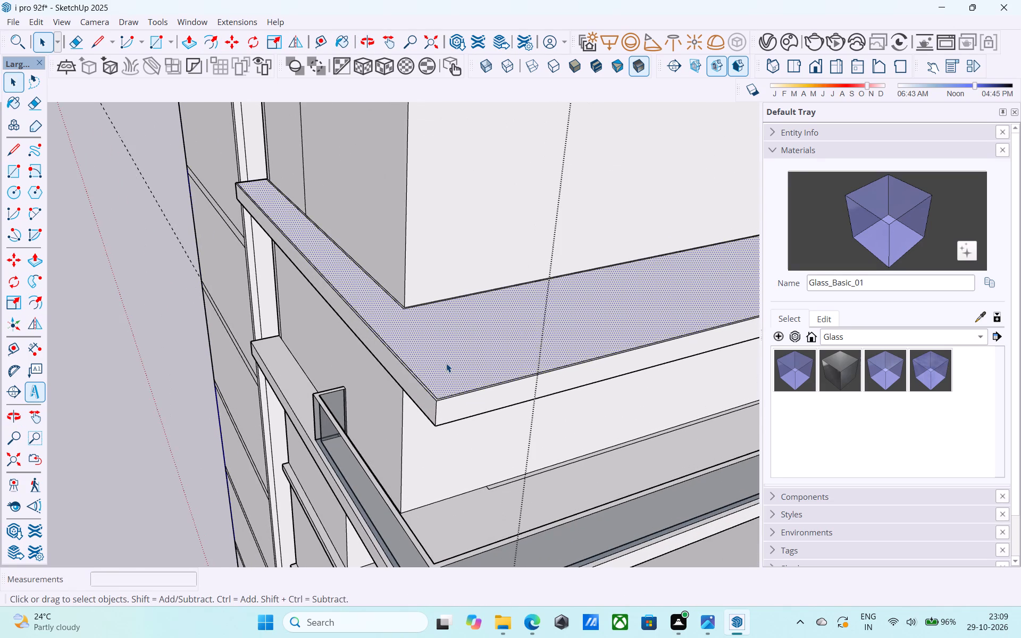
scroll(446, 363, up, 3)
key(f)
click(446, 363)
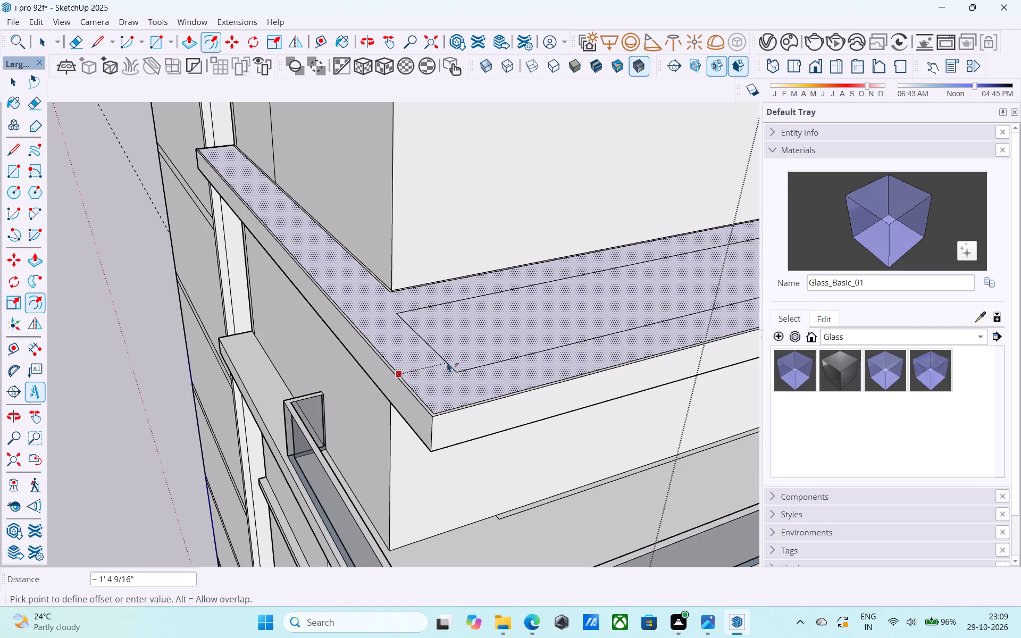
text(3")
key(Return)
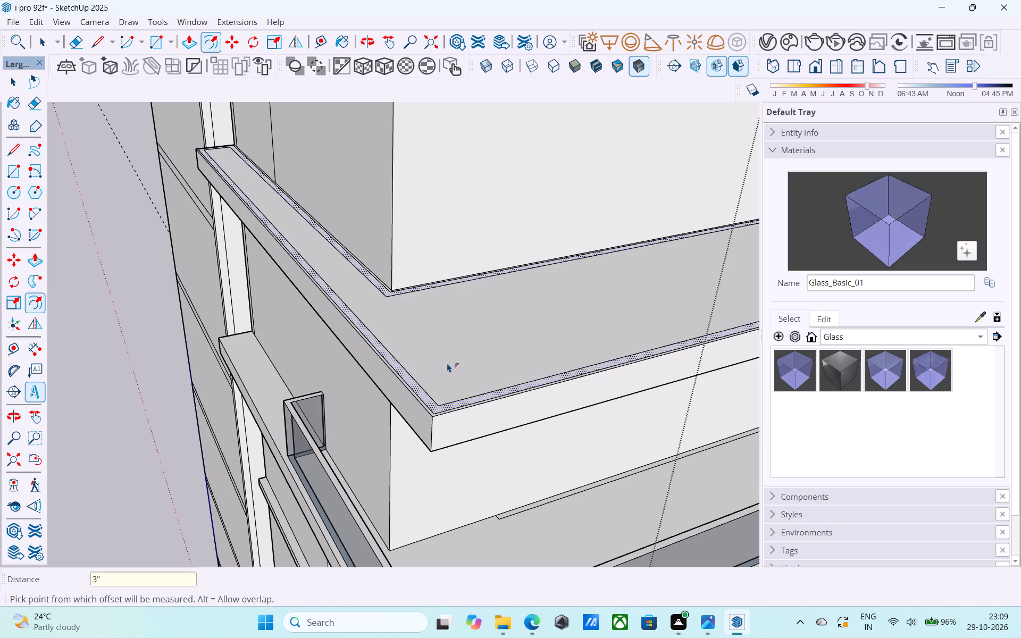
Draw a vertical alignment line from the top outer corner of the upper balcony's glass parapet end up to the ledge's underside.
key(l)
scroll(463, 388, down, 1)
shift+scroll(332, 269, down, 1)
shift+middle_drag(332, 269, 520, 239)
shift+middle_drag(352, 354, 463, 326)
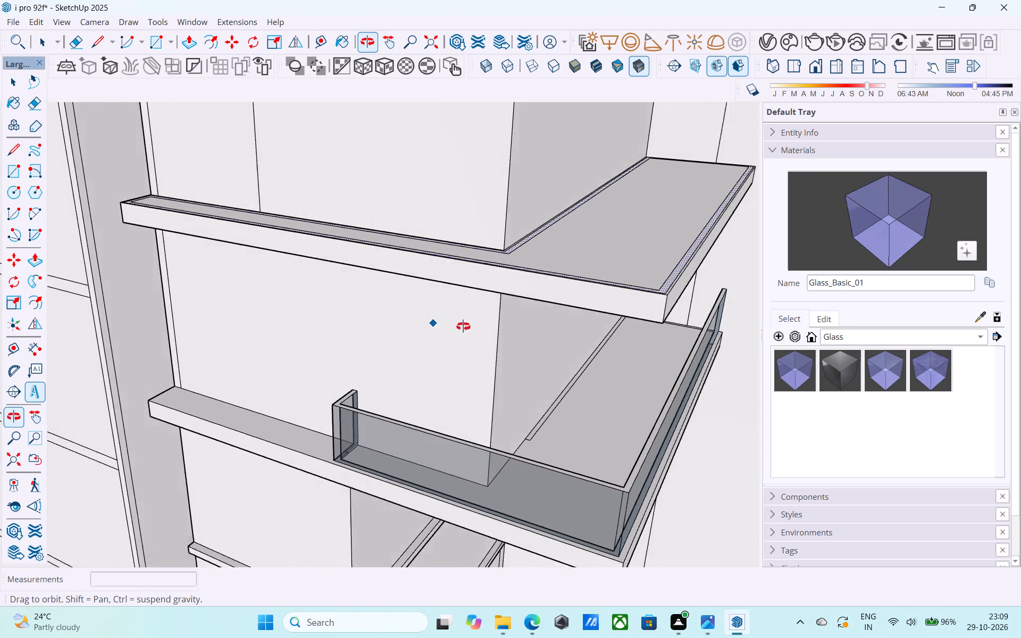
shift+middle_drag(463, 326, 472, 329)
shift+middle_drag(330, 350, 630, 334)
scroll(383, 419, up, 2)
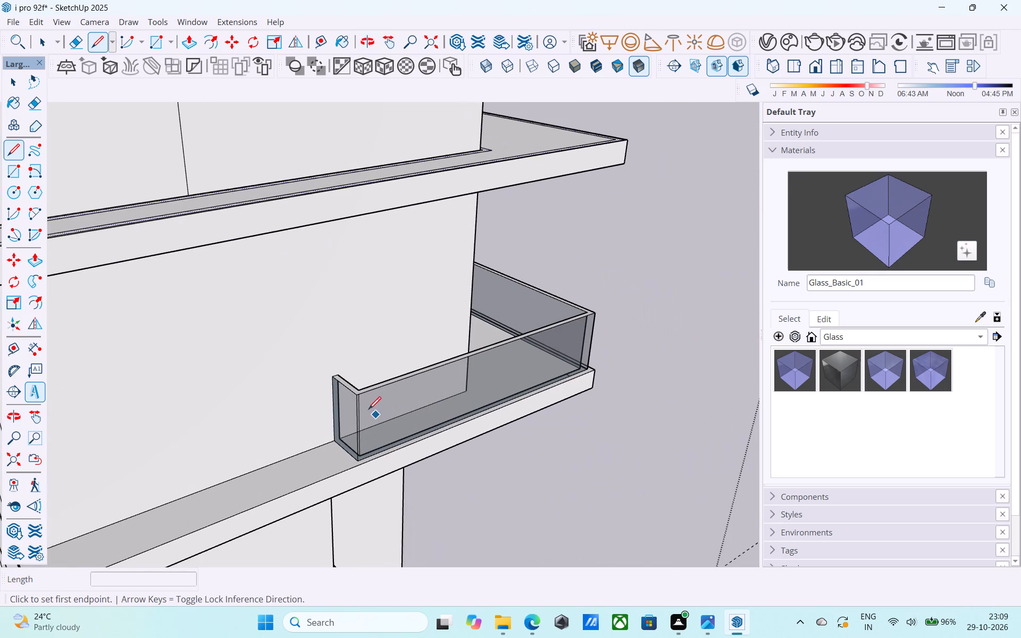
click(357, 399)
shift+middle_drag(342, 214, 365, 299)
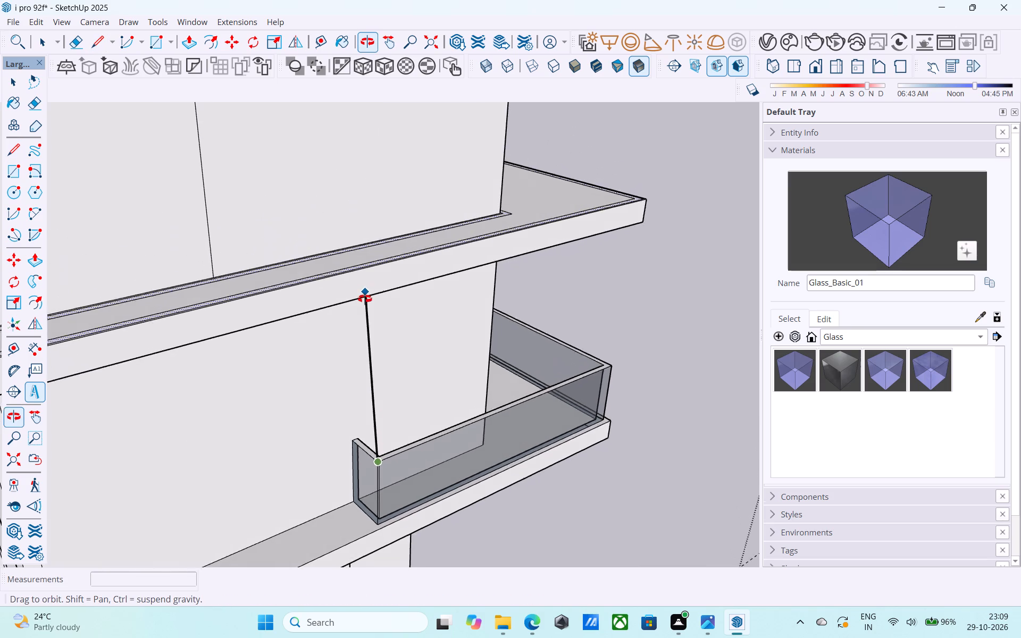
shift+middle_drag(365, 299, 363, 324)
scroll(365, 295, up, 3)
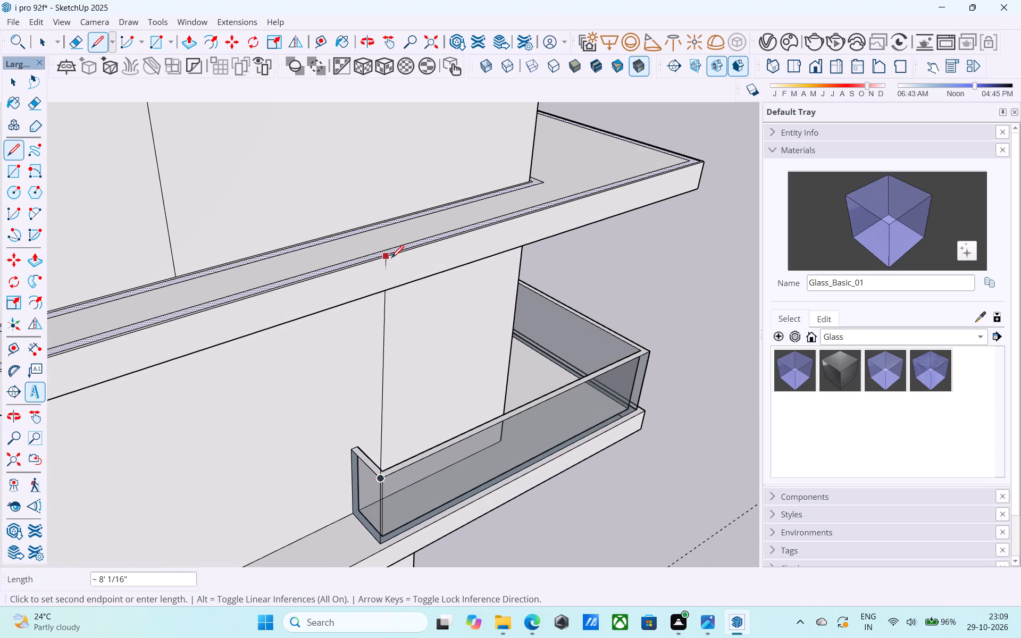
scroll(391, 258, up, 4)
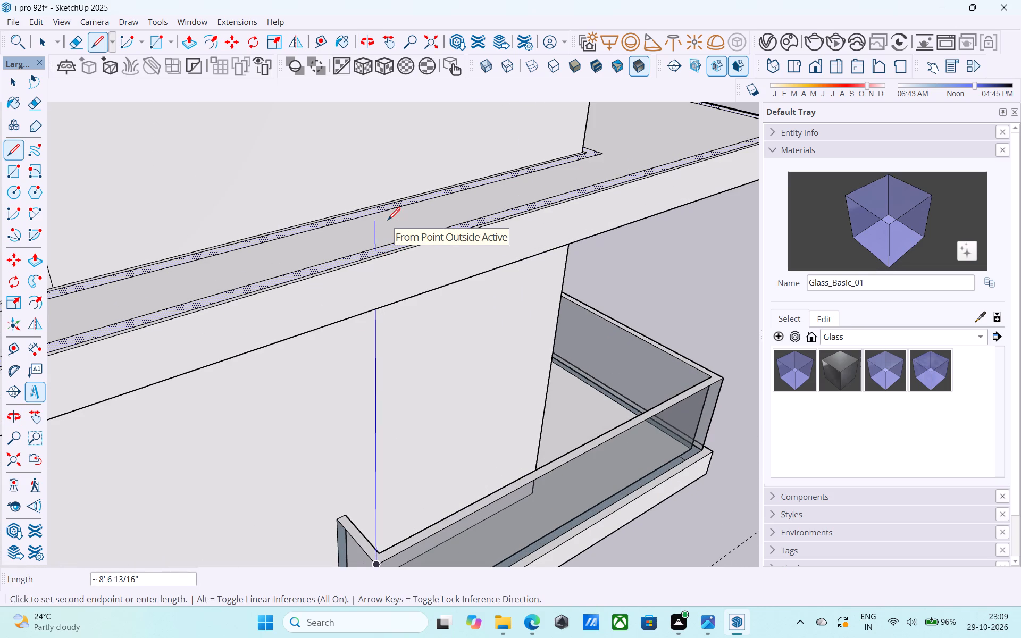
scroll(388, 221, down, 5)
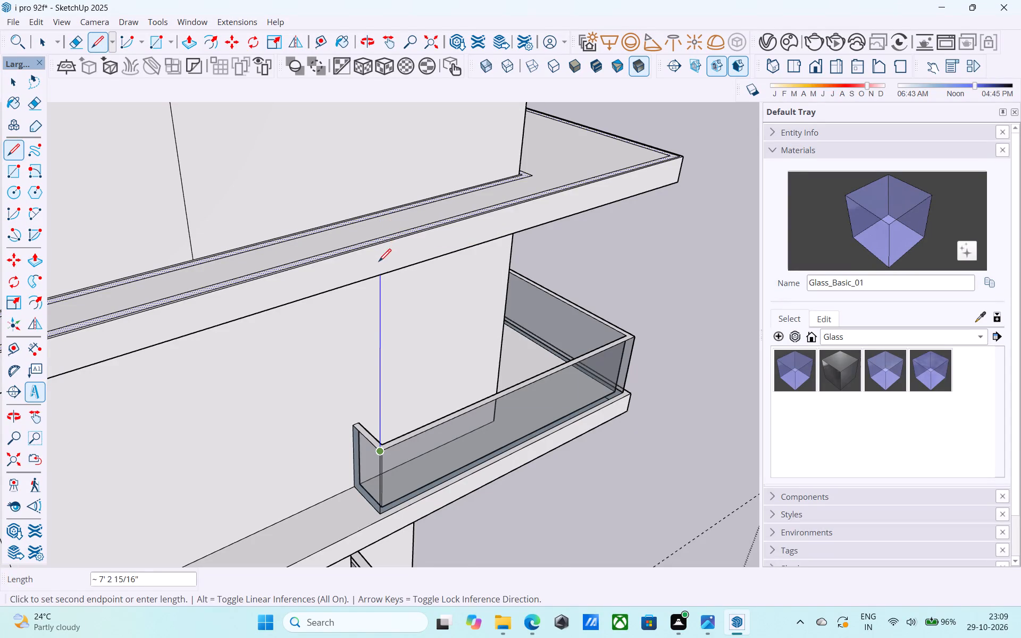
middle_drag(379, 263, 372, 123)
middle_drag(373, 255, 419, 119)
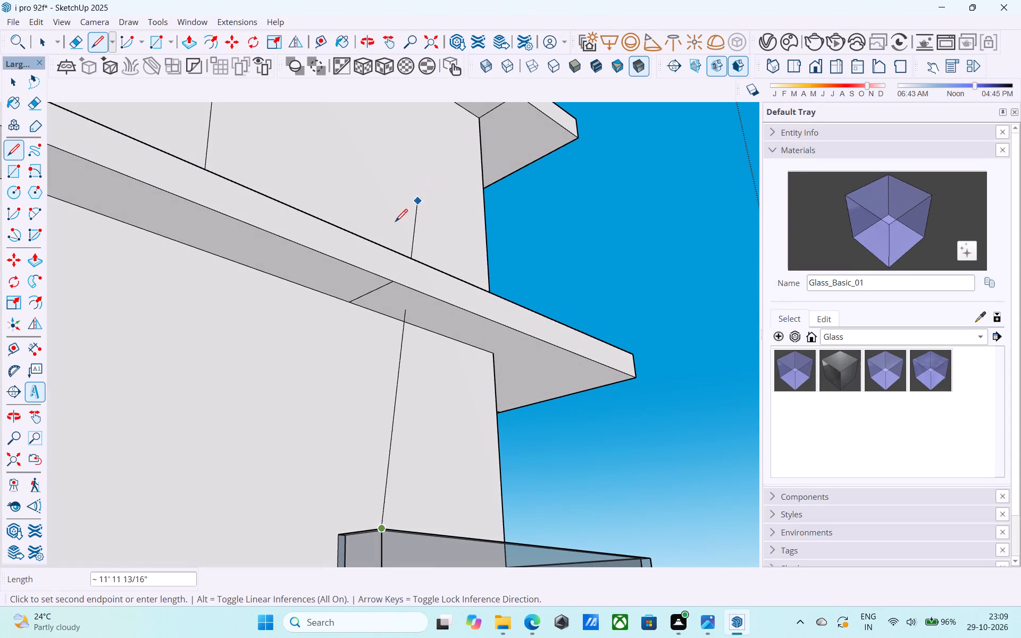
scroll(379, 282, up, 3)
click(380, 282)
click(381, 282)
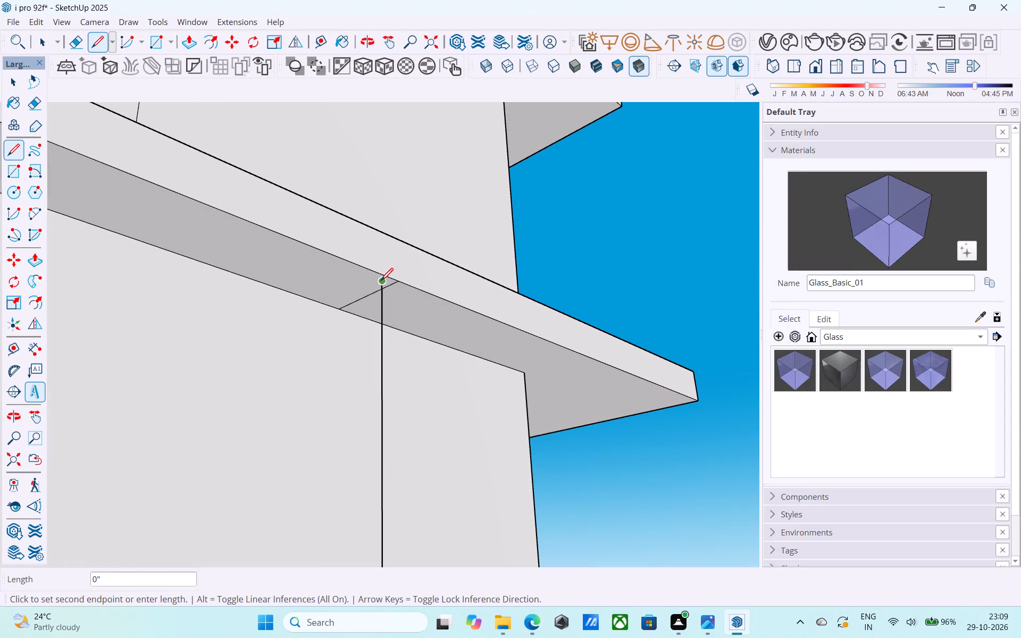
Continue the alignment line to the ledge's outer edge, up its 1' face and across the outlined parapet strip on top.
click(390, 276)
click(390, 275)
click(397, 237)
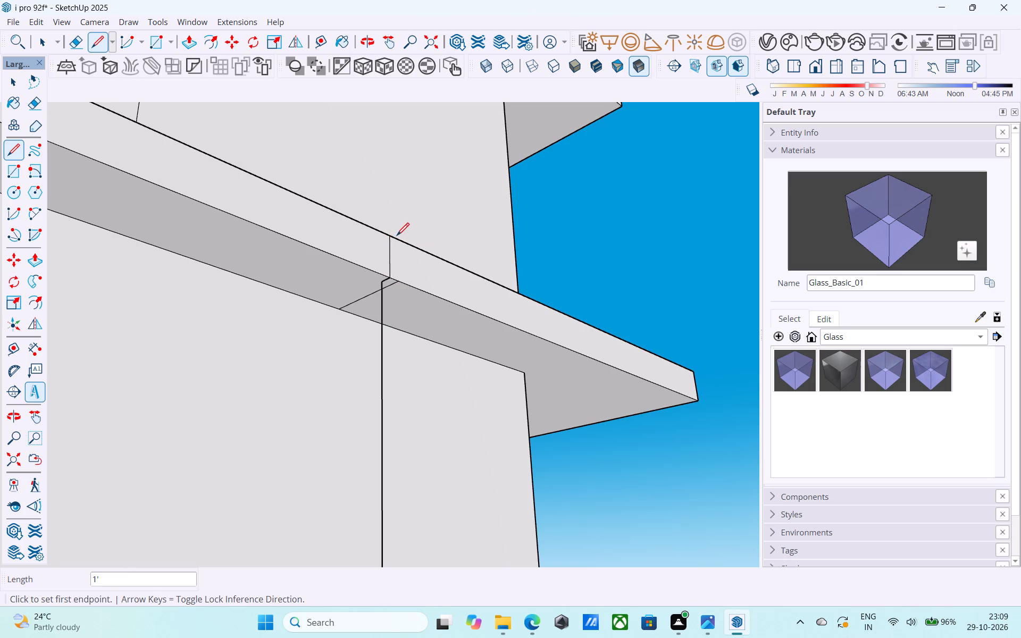
scroll(397, 239, down, 10)
middle_drag(392, 252, 339, 540)
scroll(412, 302, up, 5)
middle_drag(358, 176, 365, 227)
scroll(368, 223, up, 18)
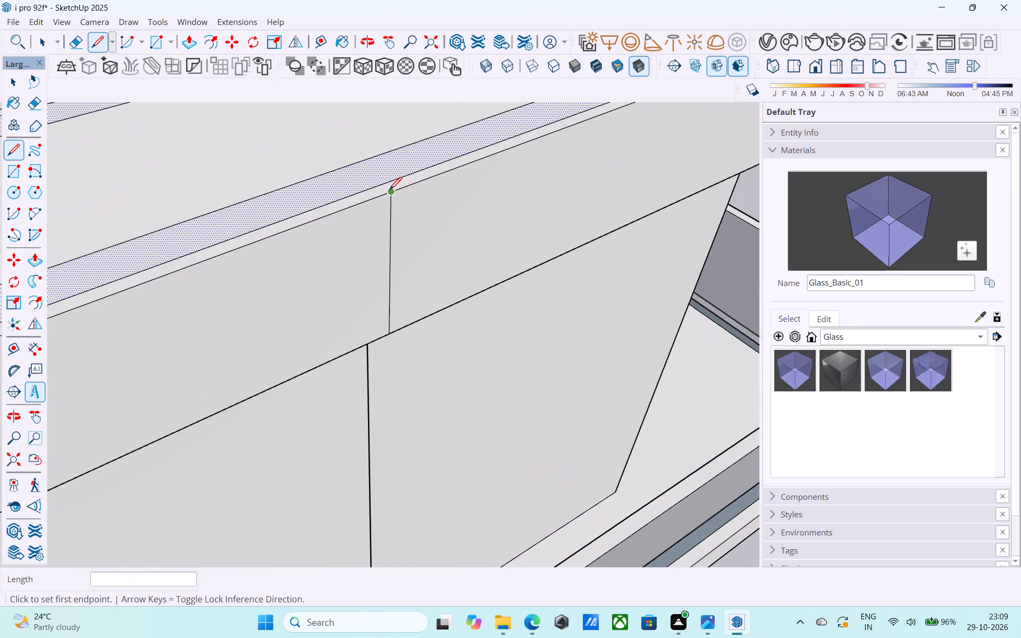
drag(391, 192, 384, 189)
click(361, 163)
scroll(349, 171, down, 6)
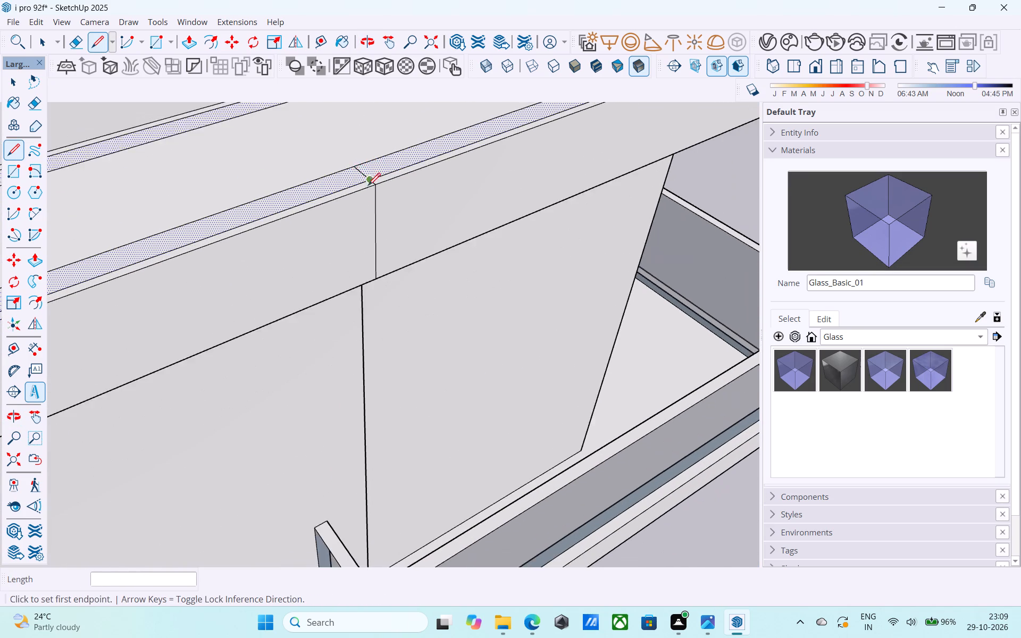
Draw a short line across the parapet strip at the ledge's far outer corner to separate the end run.
scroll(368, 187, down, 14)
middle_drag(481, 271, 181, 271)
scroll(179, 267, down, 7)
middle_drag(500, 215, 489, 205)
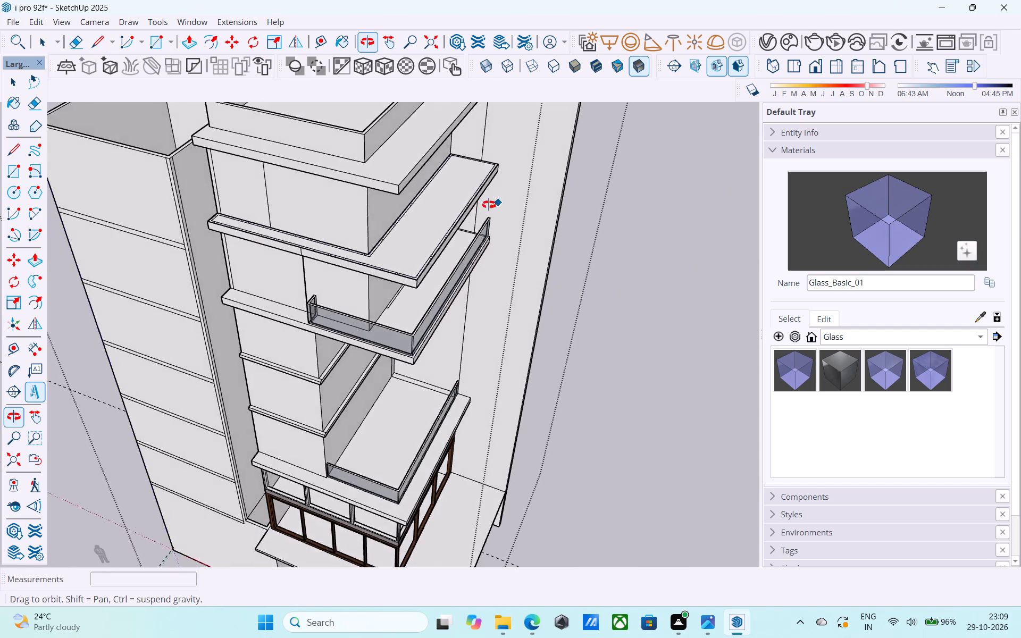
middle_drag(489, 205, 424, 208)
scroll(431, 170, up, 8)
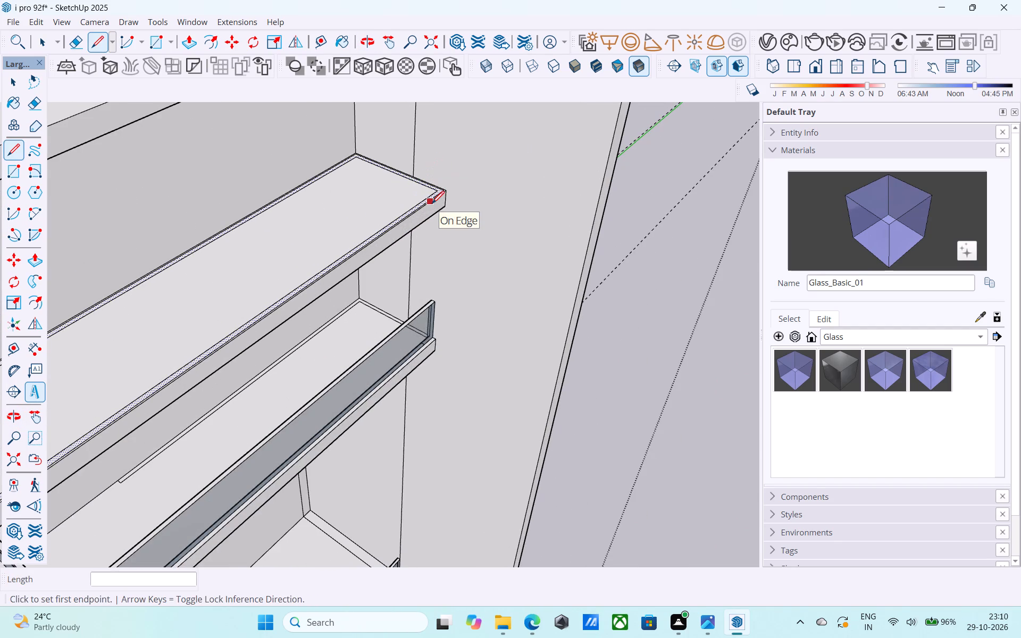
scroll(433, 202, up, 18)
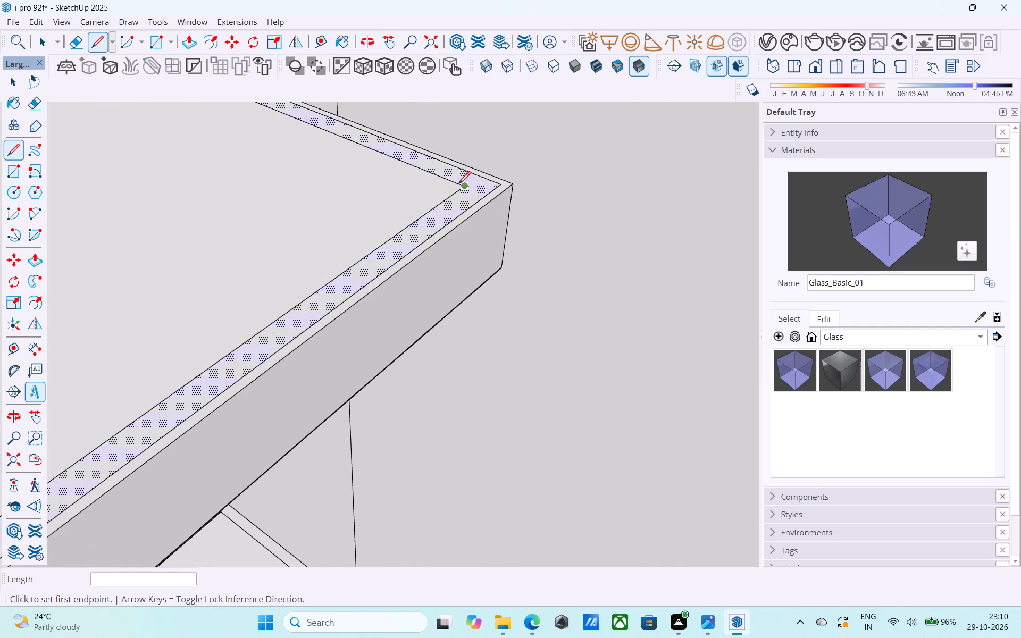
click(461, 186)
click(473, 176)
scroll(538, 167, down, 6)
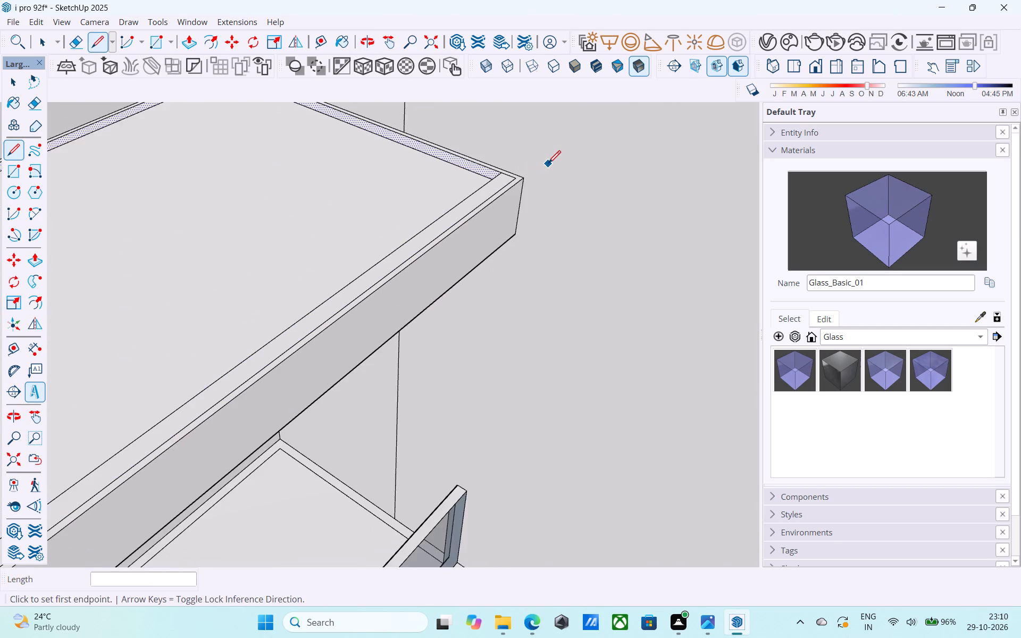
scroll(548, 164, down, 19)
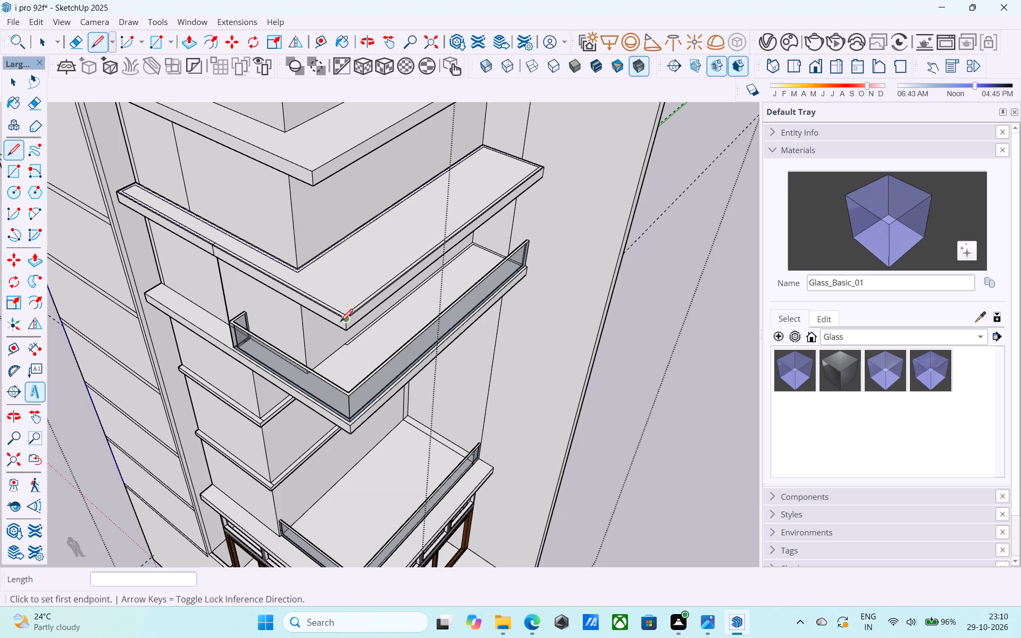
Push/Pull the separated L-shaped parapet strip on the ledge up 3'.
key(space)
scroll(340, 323, up, 14)
click(356, 301)
scroll(356, 301, up, 1)
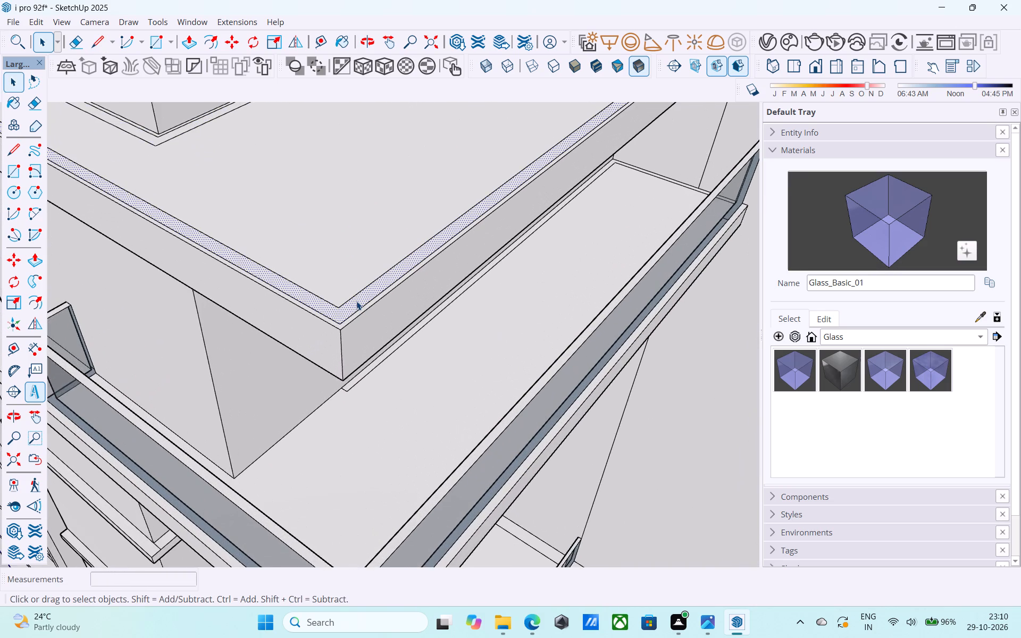
scroll(356, 301, up, 1)
key(p)
click(356, 301)
key(3)
key(apostrophe)
key(Return)
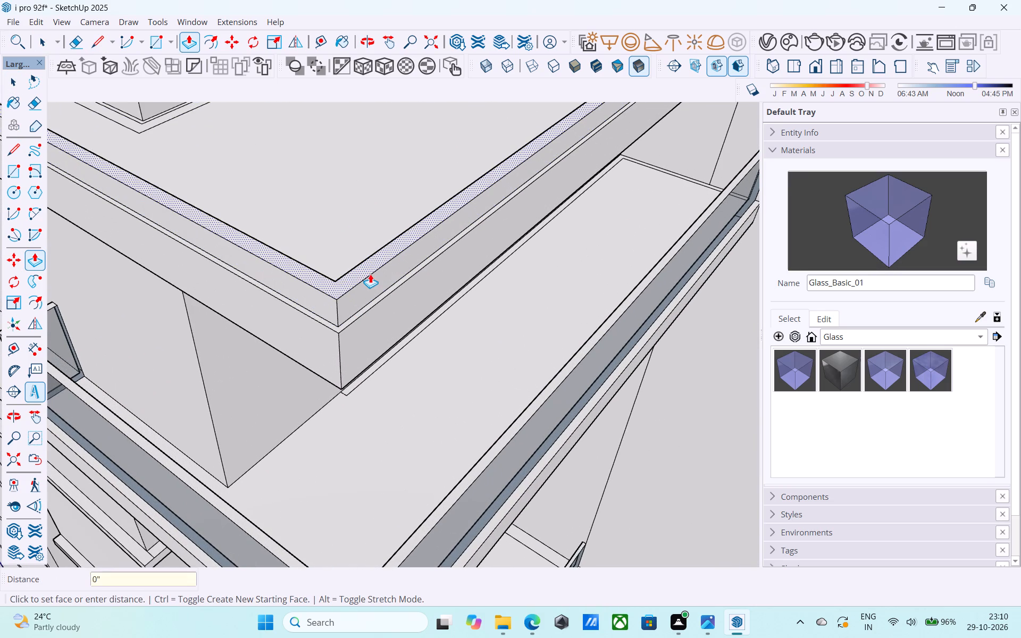
key(space)
Paint the two outer faces of the new ledge parapet with Glass_Basic_01.
scroll(370, 274, down, 11)
middle_drag(367, 268, 358, 255)
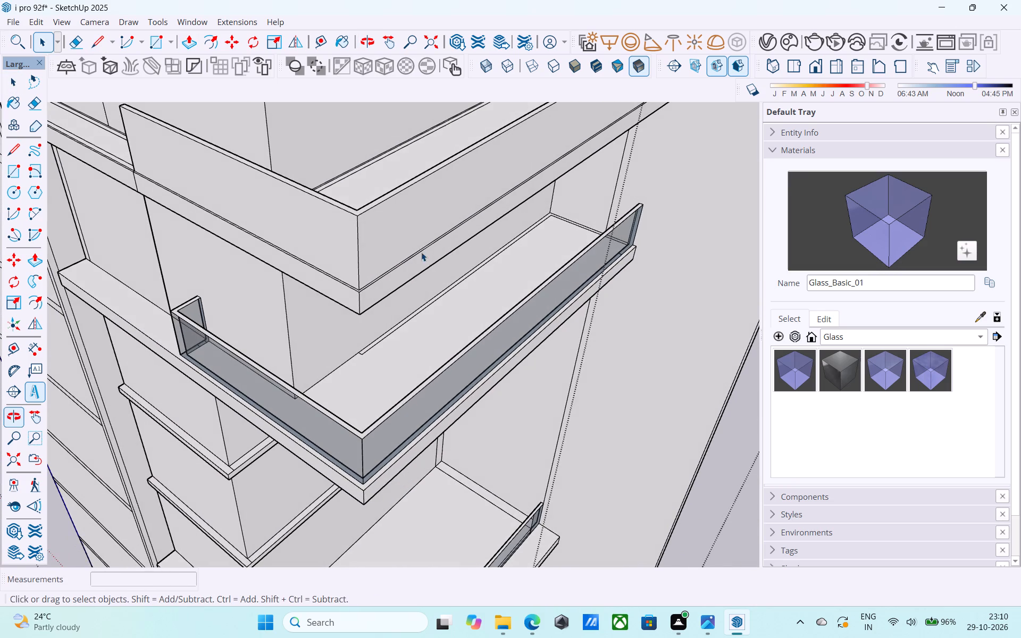
click(942, 216)
click(418, 216)
click(322, 215)
Paint the inner faces of the long and short runs of the new ledge parapet with Glass_Basic_01.
middle_drag(325, 214, 449, 213)
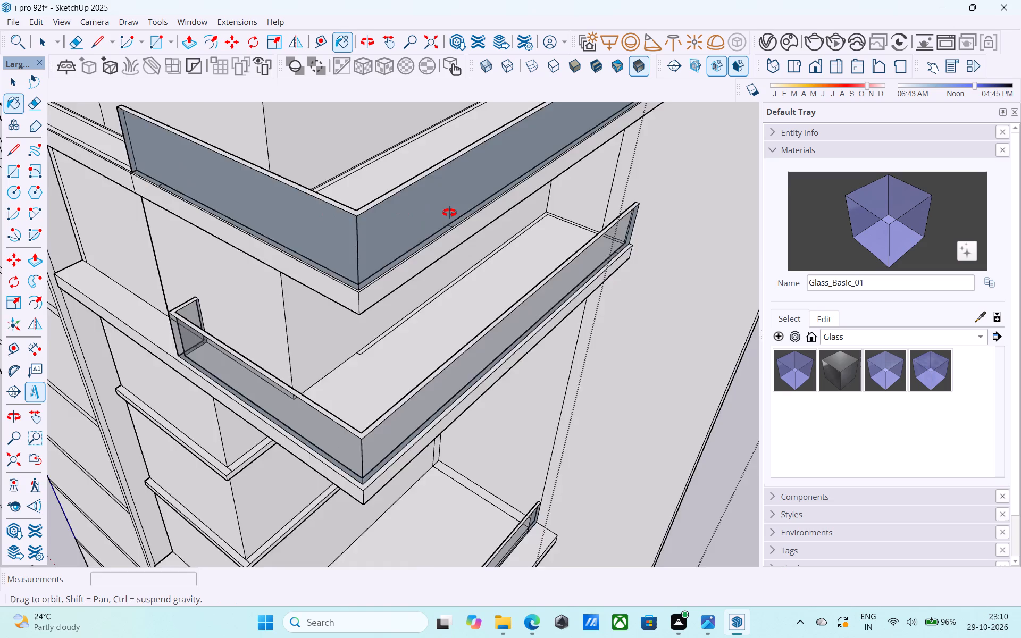
middle_drag(449, 213, 749, 255)
scroll(746, 251, down, 4)
middle_drag(463, 266, 473, 257)
scroll(446, 256, up, 4)
click(434, 259)
scroll(486, 258, down, 2)
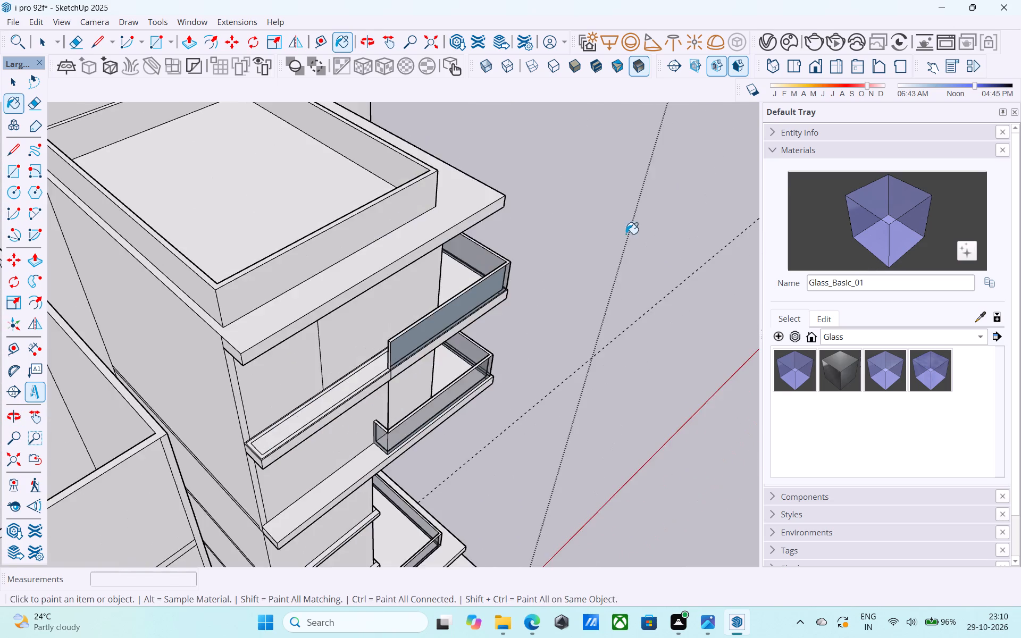
scroll(626, 234, down, 7)
middle_drag(631, 254, 277, 253)
scroll(252, 241, down, 10)
middle_drag(444, 307, 270, 237)
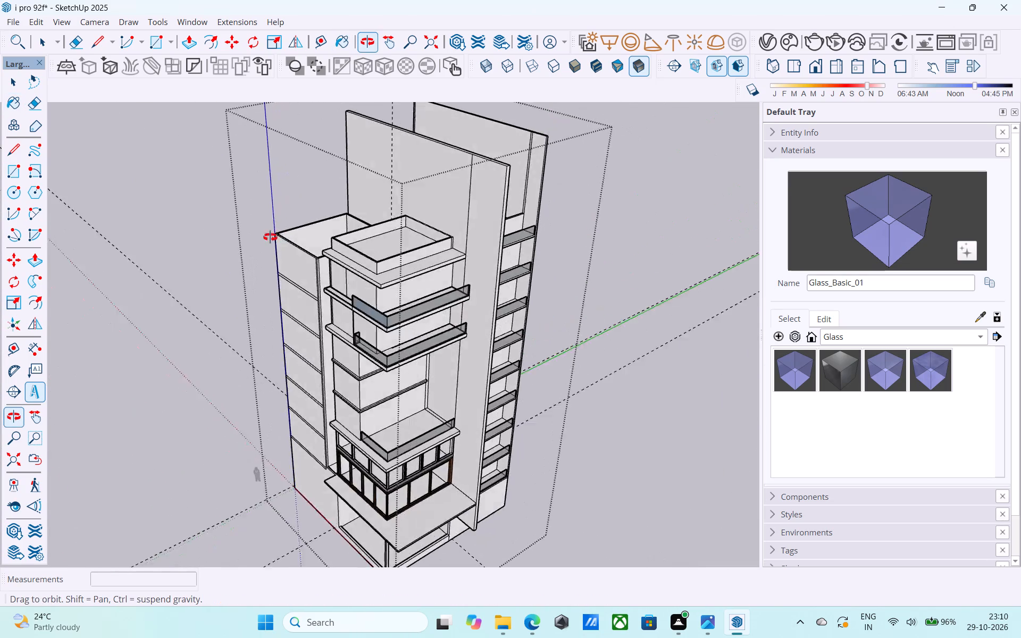
middle_drag(270, 237, 201, 251)
middle_drag(317, 238, 491, 251)
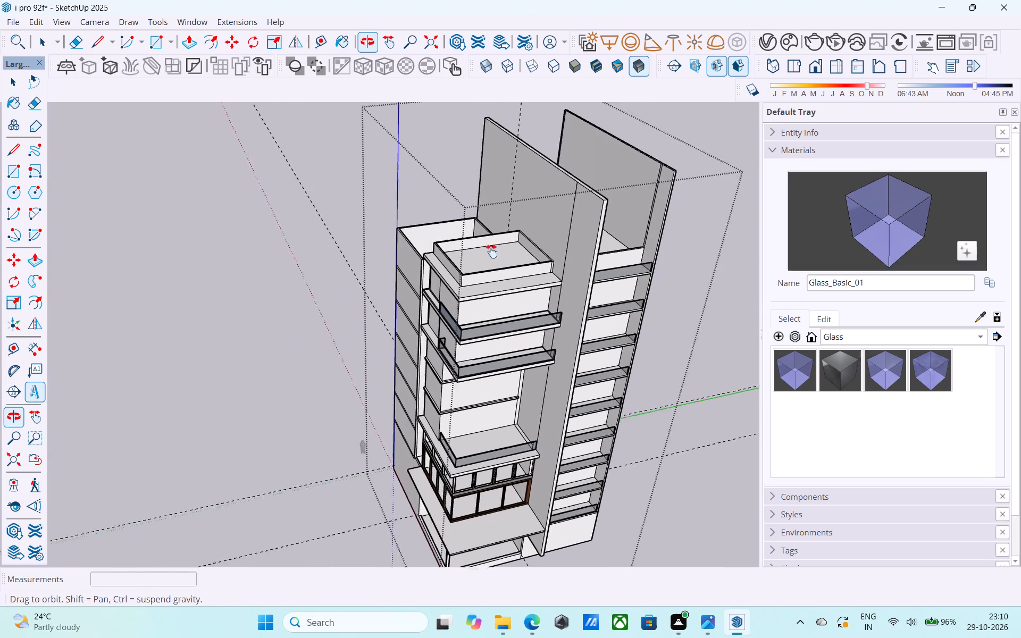
middle_drag(491, 251, 395, 255)
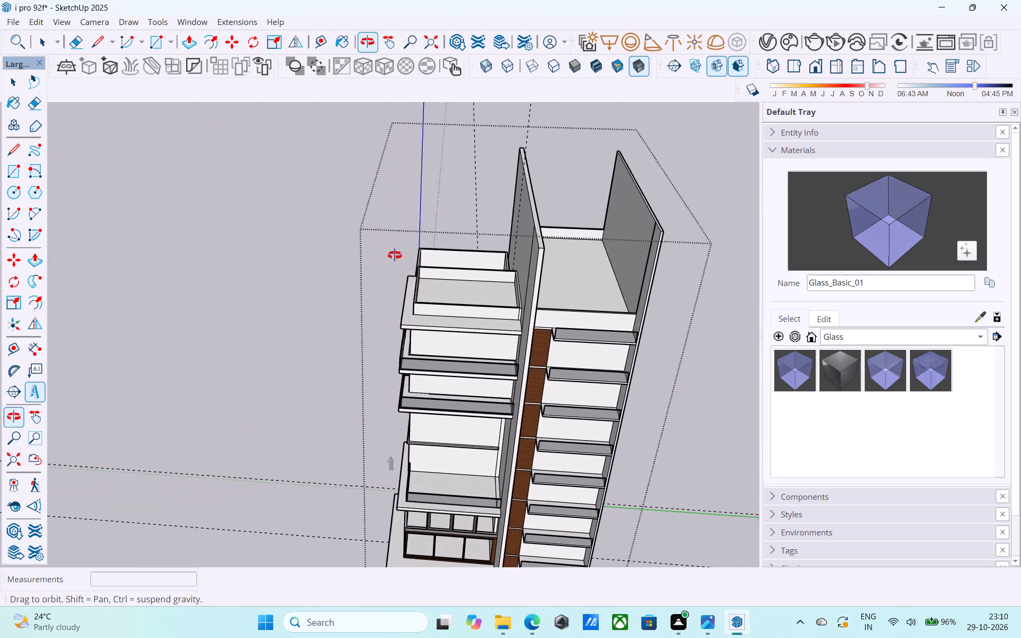
middle_drag(395, 255, 309, 256)
scroll(370, 363, up, 14)
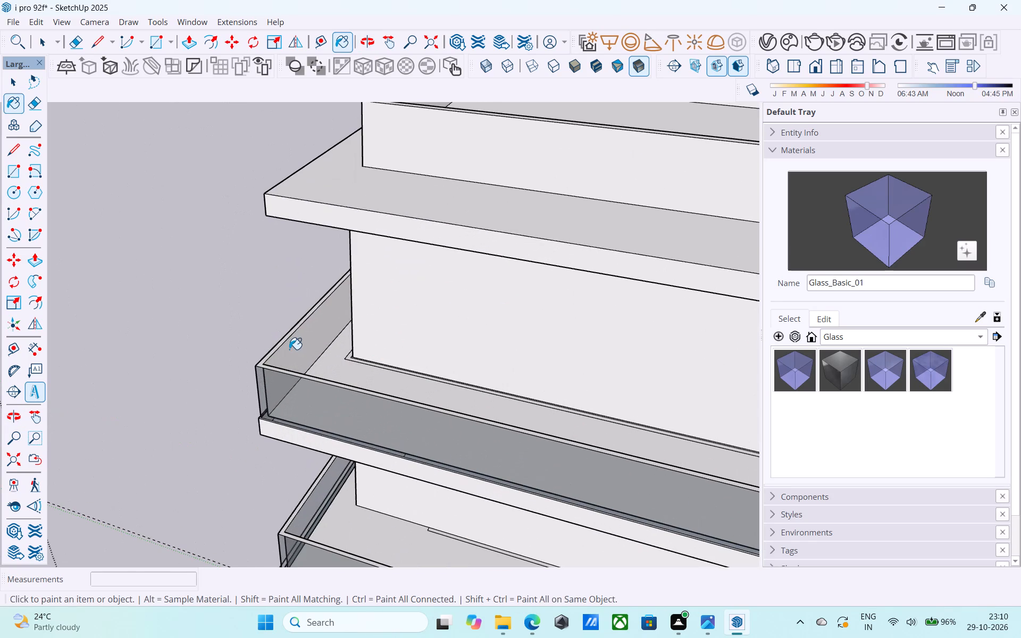
click(289, 349)
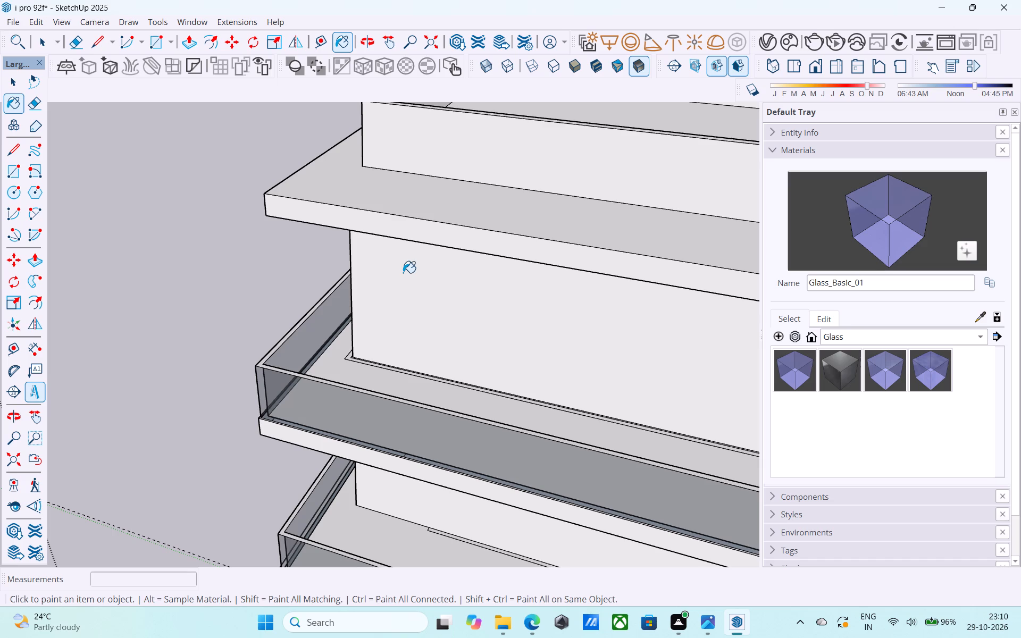
key(space)
Erase the vertical alignment line between the glass balcony parapet and the ledge above it.
scroll(399, 305, down, 10)
middle_drag(419, 320, 439, 323)
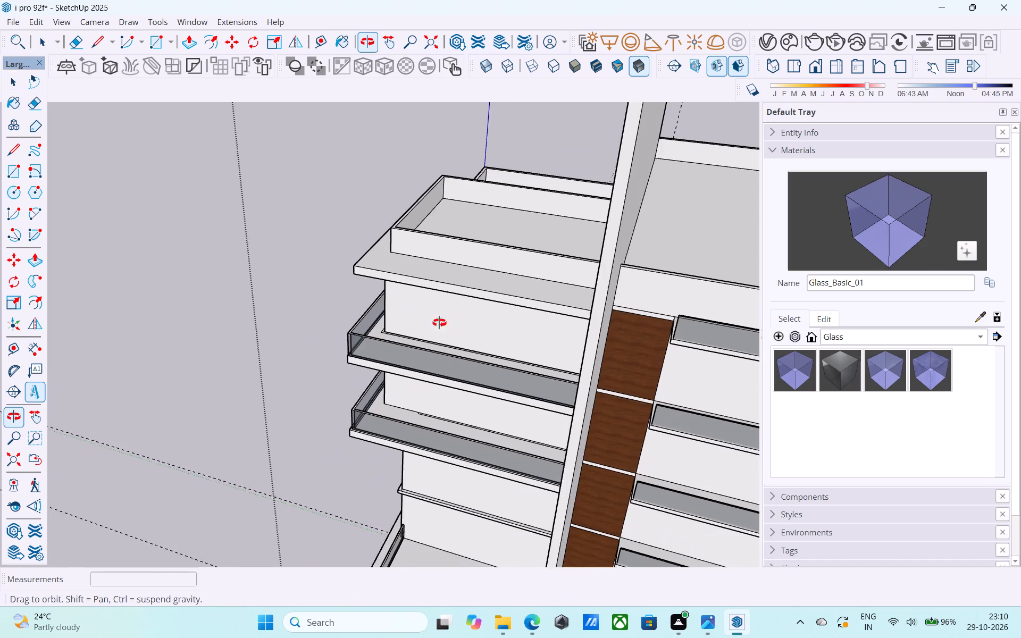
middle_drag(439, 323, 468, 323)
scroll(468, 323, down, 5)
middle_drag(438, 344, 472, 325)
scroll(282, 325, down, 3)
middle_drag(281, 325, 570, 270)
scroll(577, 234, up, 4)
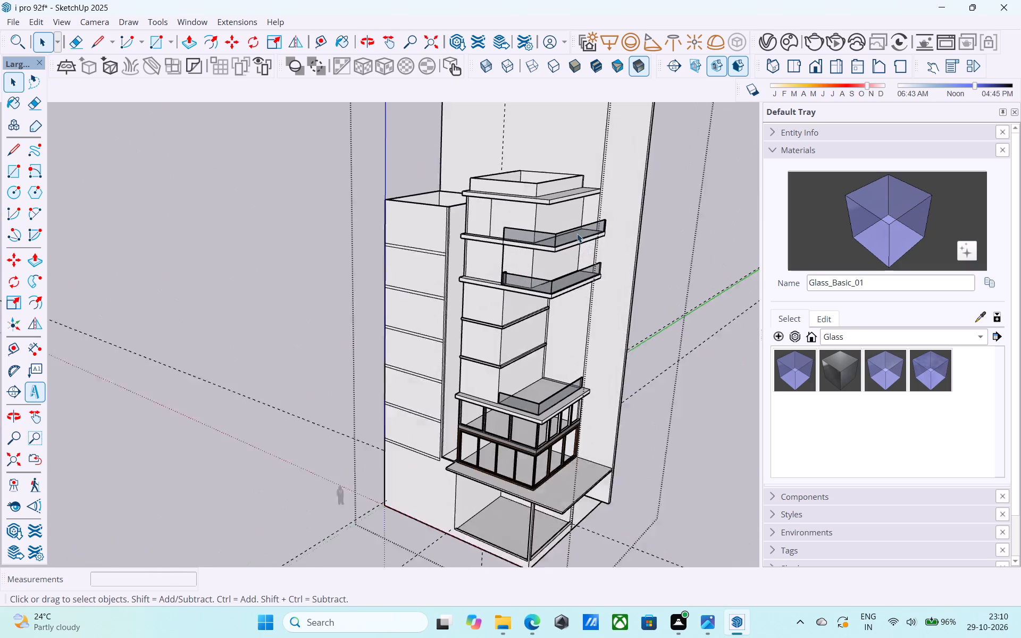
scroll(506, 262, up, 11)
key(e)
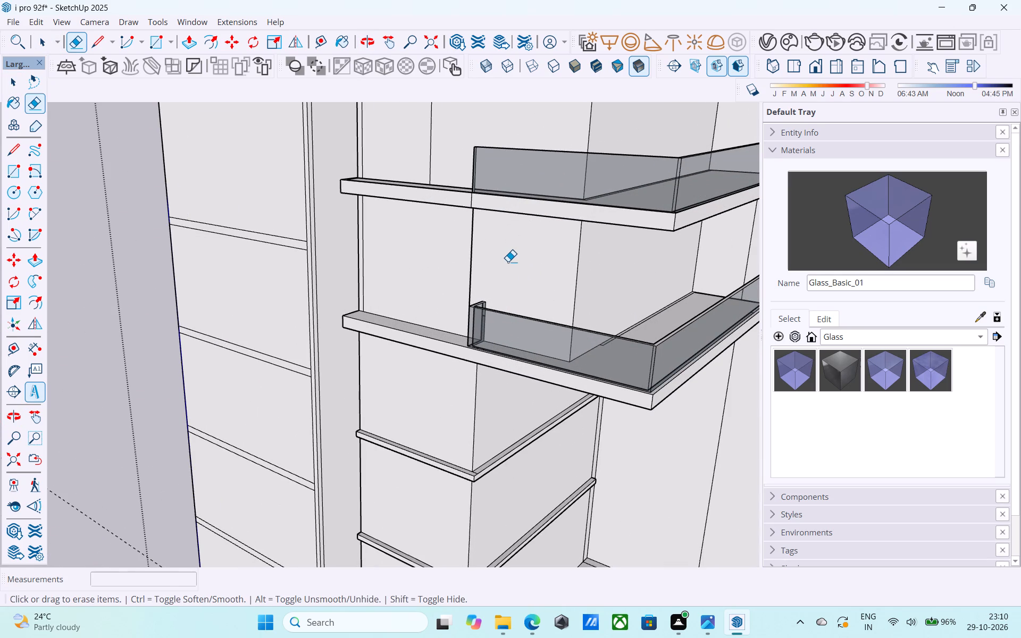
middle_drag(474, 258, 342, 257)
scroll(424, 256, up, 1)
drag(464, 269, 471, 267)
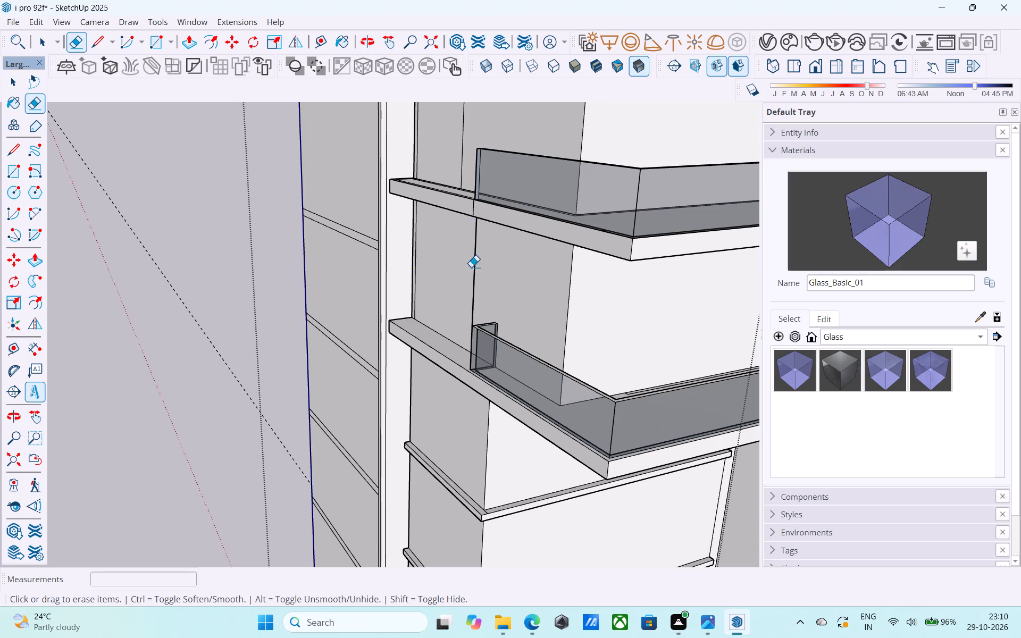
drag(471, 267, 493, 263)
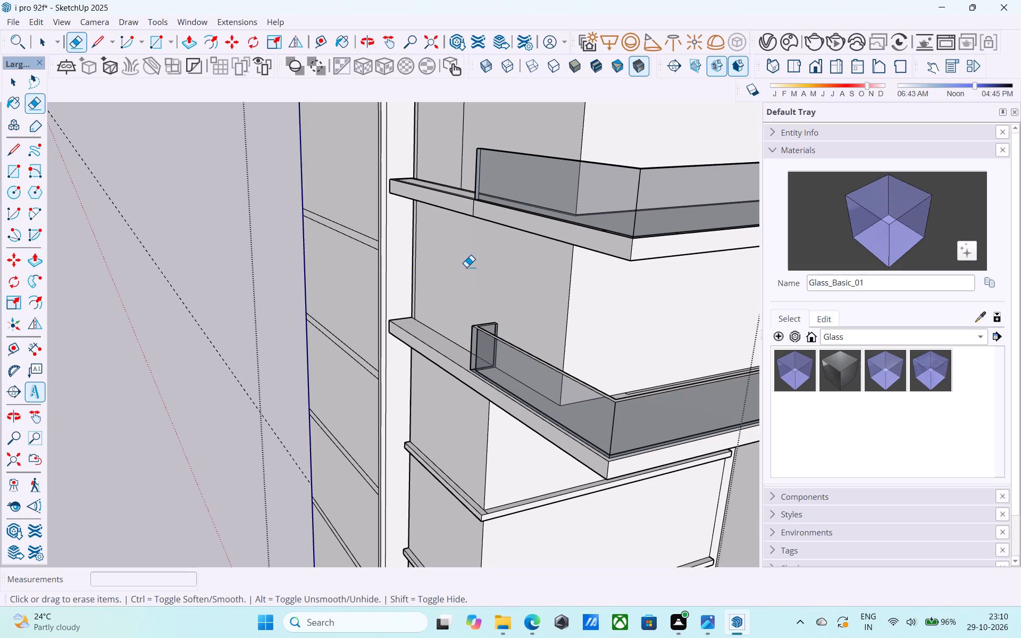
Paint the upper rail faces and corner post of the lower window bay's frame with Plywood_08_1K.
scroll(465, 266, down, 5)
middle_drag(437, 273, 609, 277)
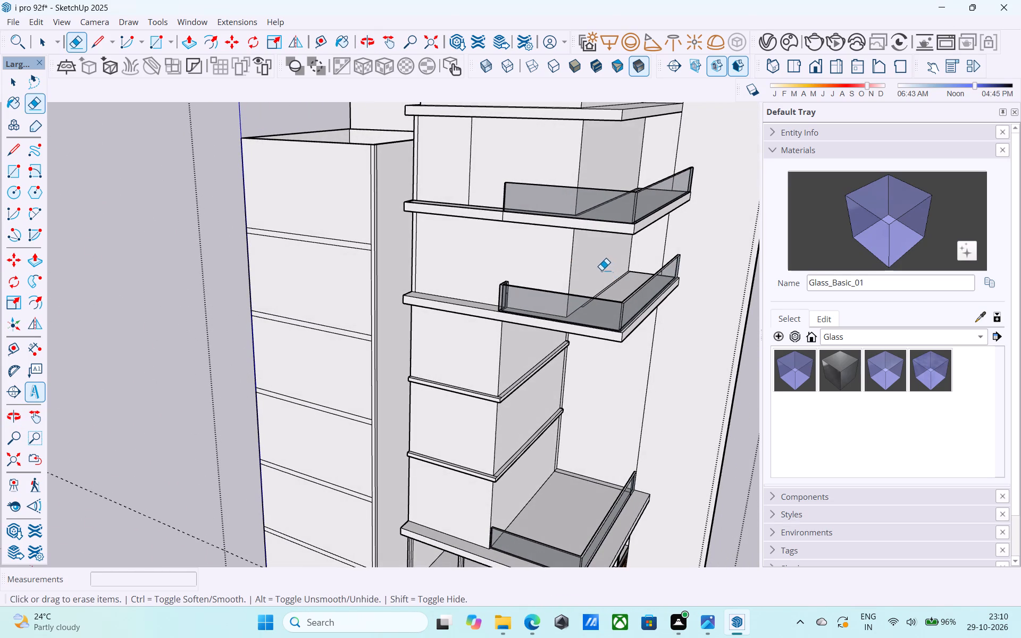
middle_drag(566, 238, 527, 212)
scroll(459, 202, down, 7)
middle_drag(451, 260, 450, 260)
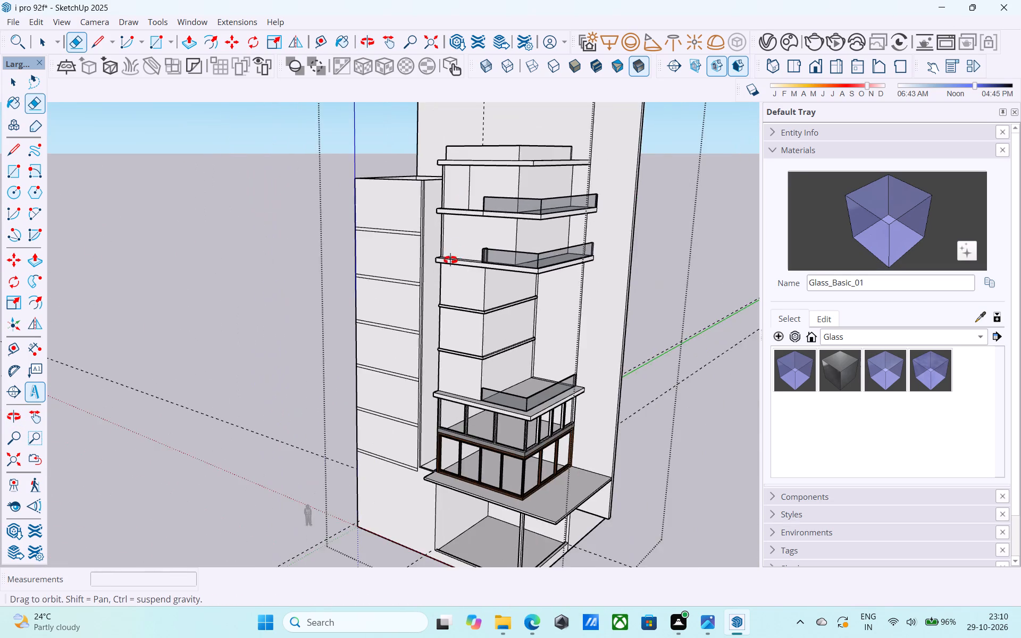
middle_drag(450, 260, 331, 190)
click(834, 342)
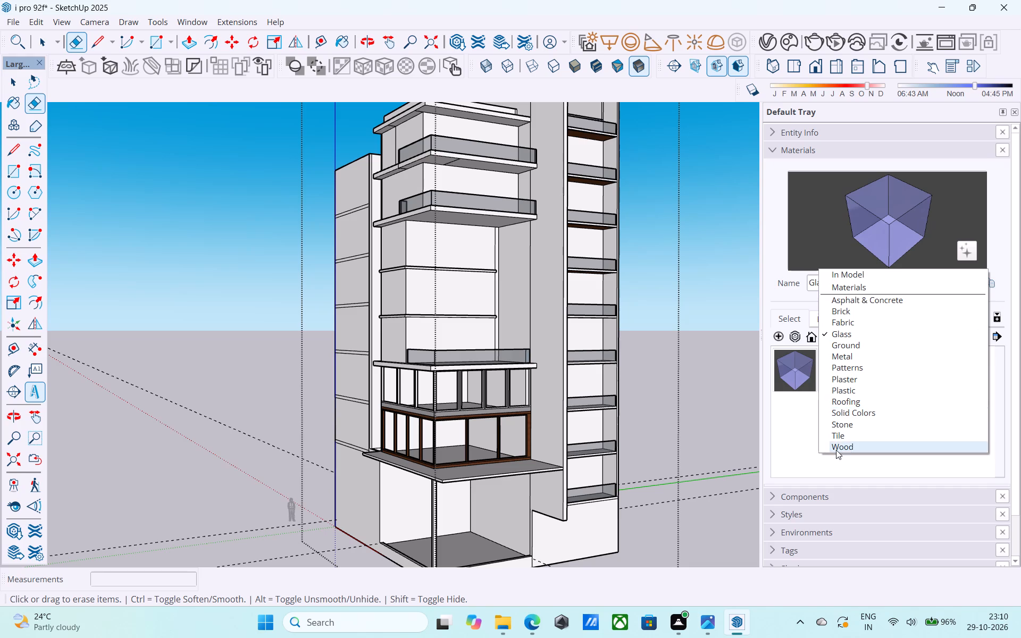
click(836, 450)
click(878, 370)
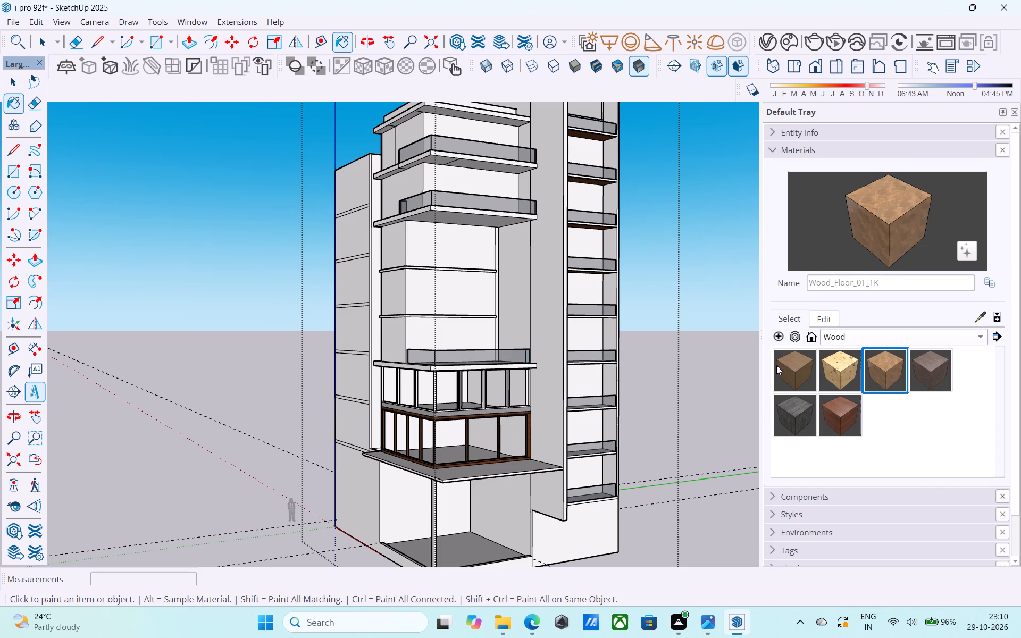
click(831, 370)
scroll(440, 442, up, 14)
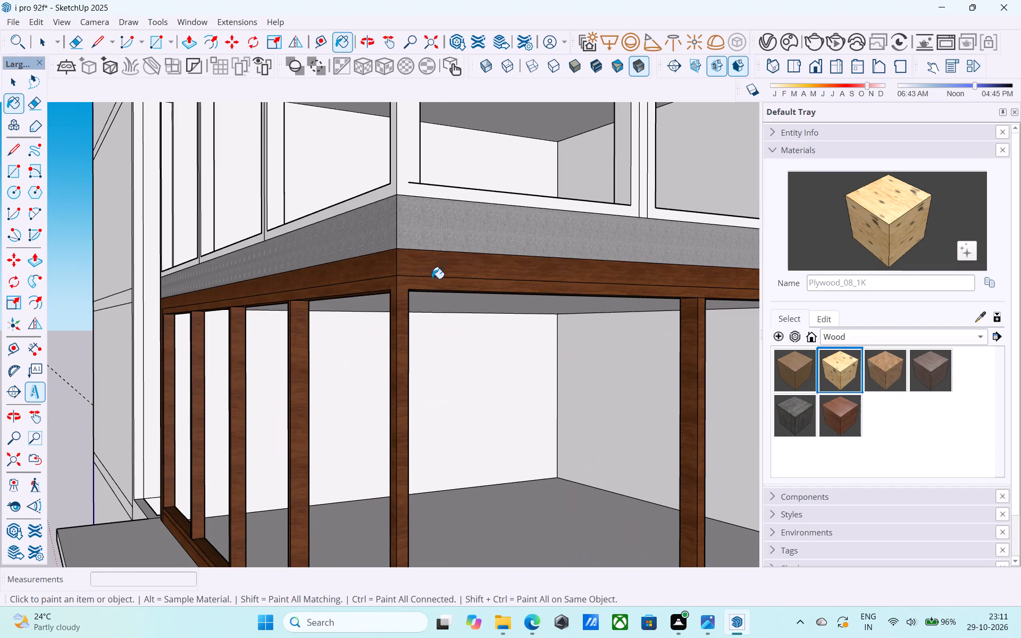
click(436, 269)
click(399, 269)
click(404, 281)
click(366, 272)
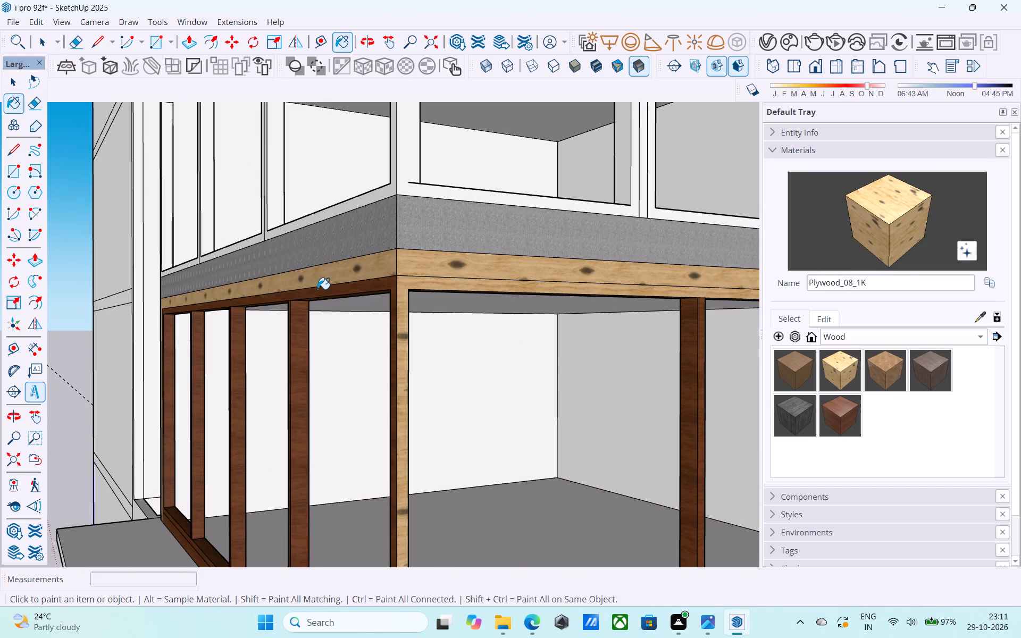
Paint the lower rail strip and the posts on the lower bay's shorter side with Plywood_08_1K.
click(317, 289)
click(304, 315)
click(240, 334)
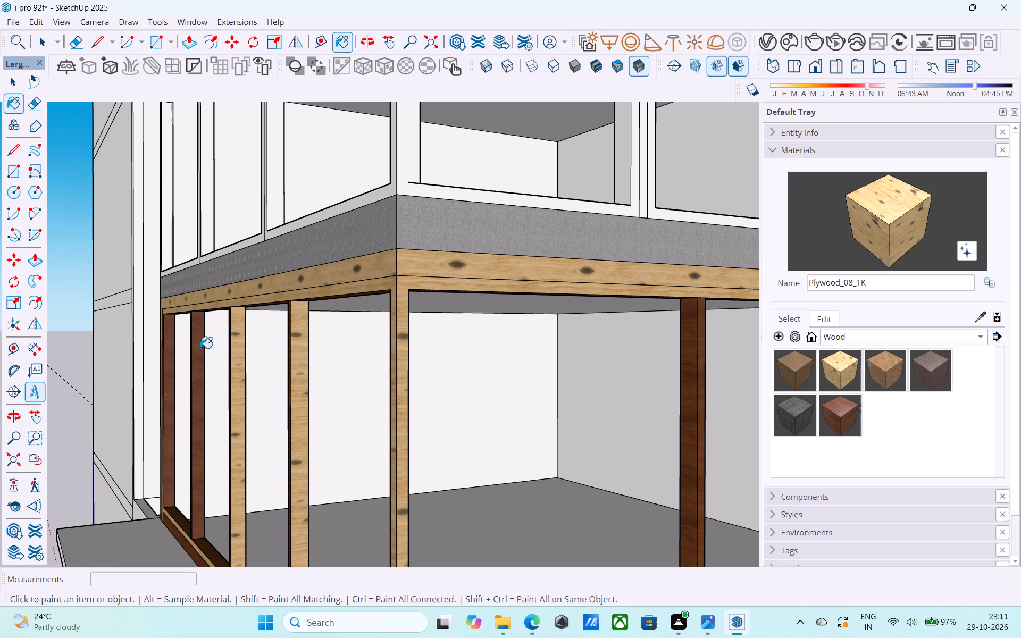
click(198, 347)
click(166, 347)
Paint the two intermediate posts on the lower bay's long side, including their side faces, with Plywood_08_1K.
scroll(103, 358, down, 5)
scroll(336, 368, up, 5)
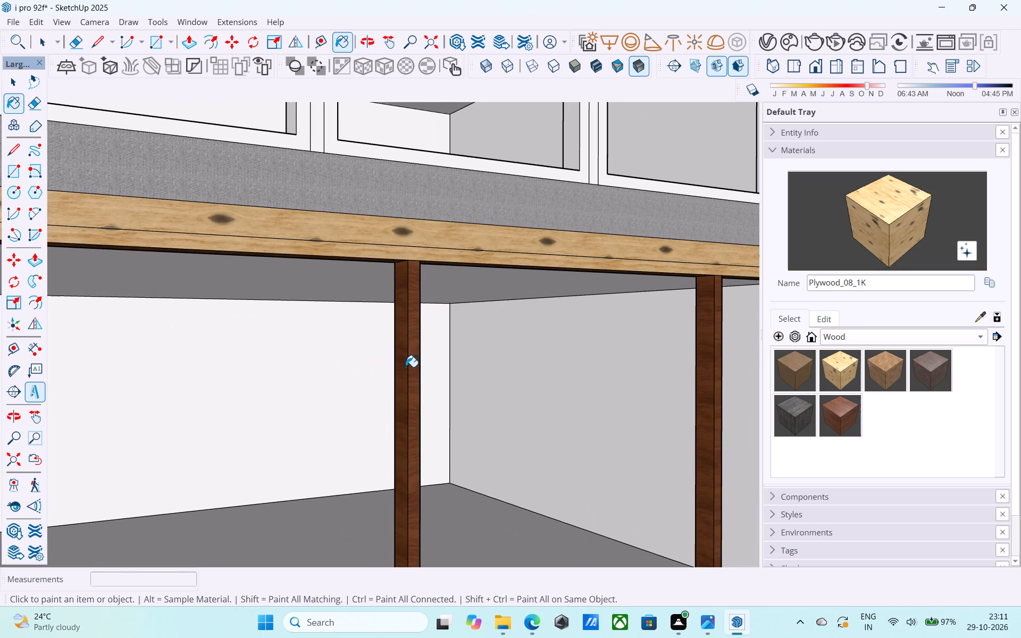
click(413, 353)
click(402, 346)
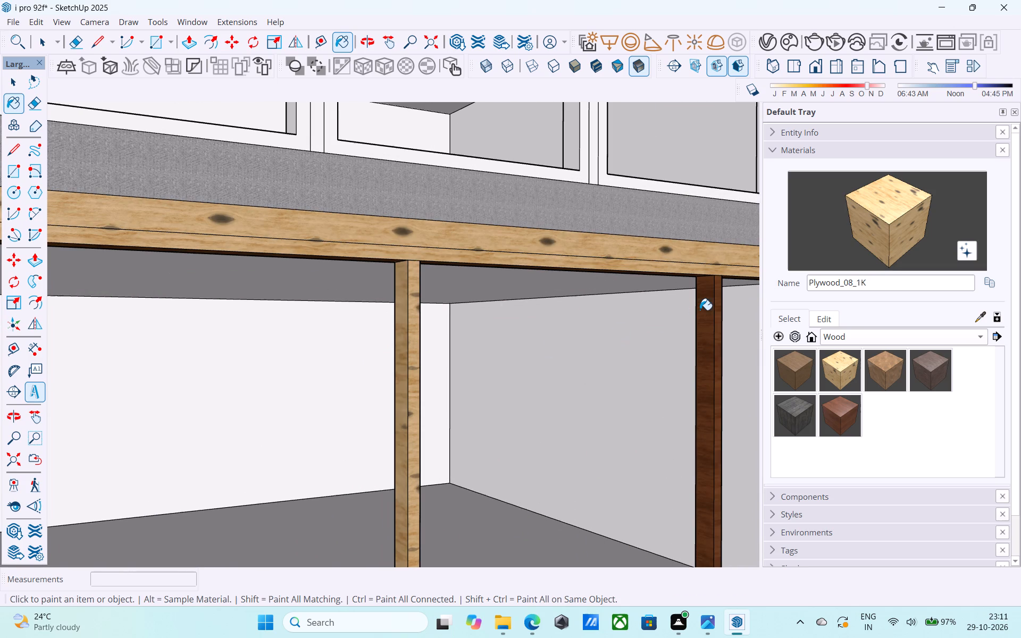
click(701, 309)
scroll(521, 326, down, 4)
scroll(647, 345, up, 6)
click(596, 324)
scroll(524, 332, down, 4)
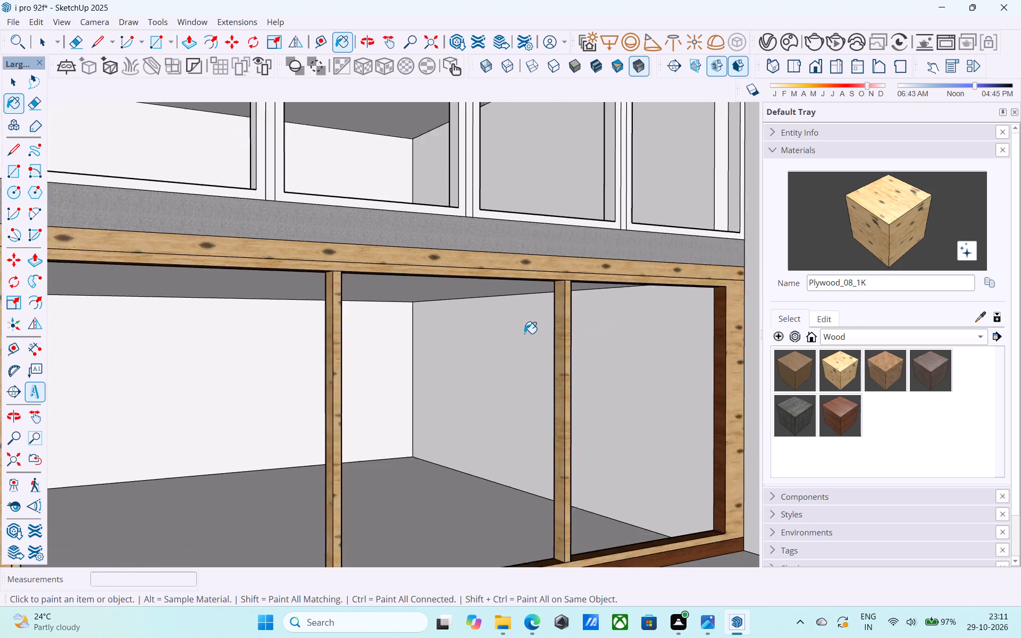
Paint the end post's inner face and the bottom rail on the lower bay's long side with Plywood_08_1K.
scroll(523, 337, down, 4)
middle_drag(523, 337, 513, 331)
scroll(630, 352, up, 10)
click(601, 351)
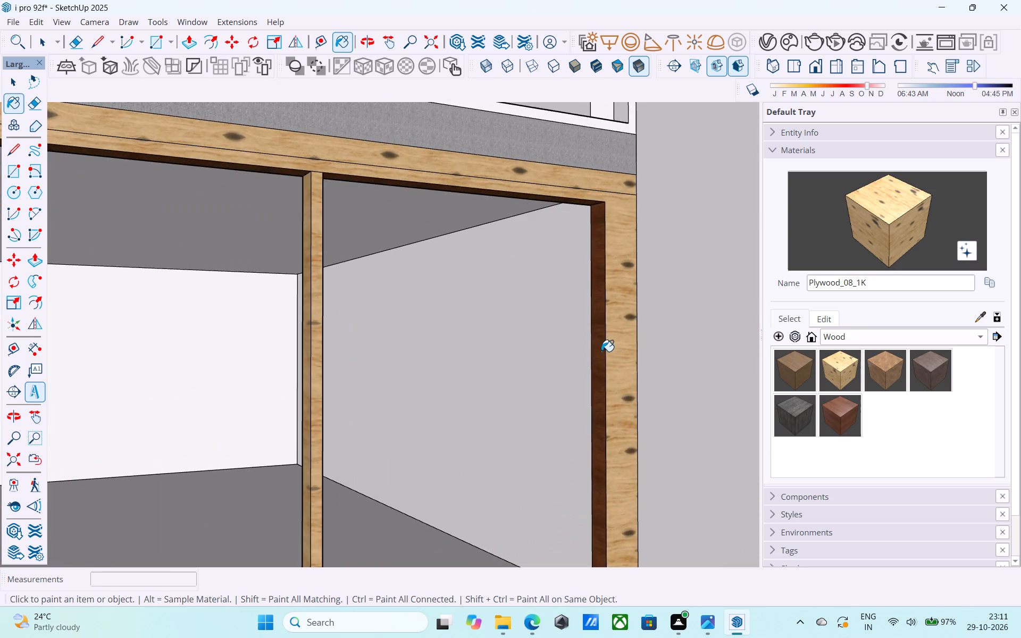
scroll(619, 304, down, 10)
scroll(484, 453, up, 5)
click(463, 419)
scroll(471, 414, down, 6)
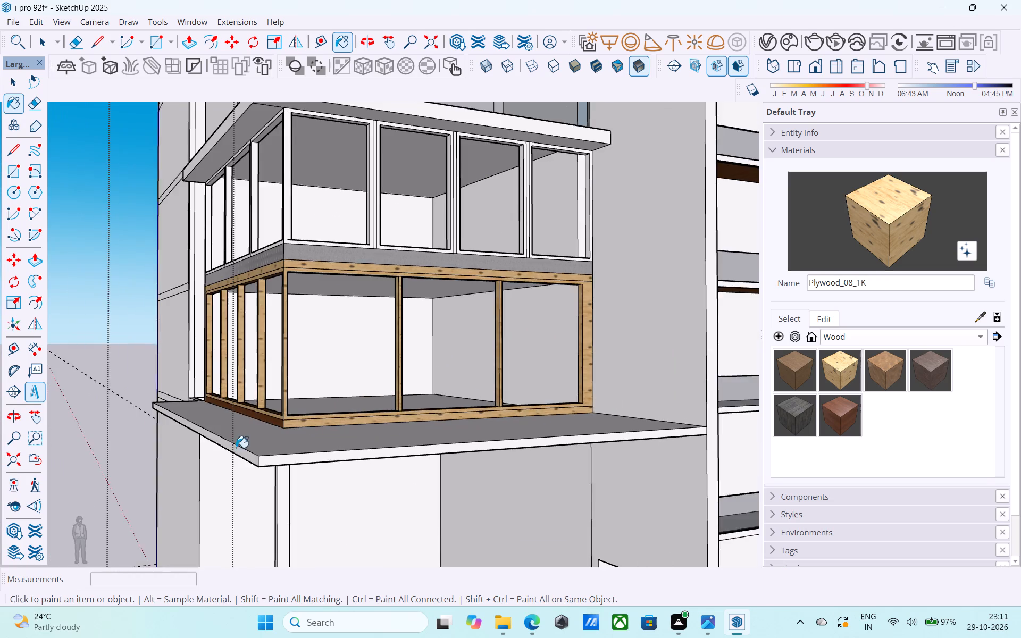
Paint the bottom rail on the lower bay's shorter side with Plywood_08_1K.
middle_drag(233, 448, 341, 457)
scroll(205, 419, up, 1)
scroll(466, 378, down, 4)
middle_drag(458, 381, 431, 389)
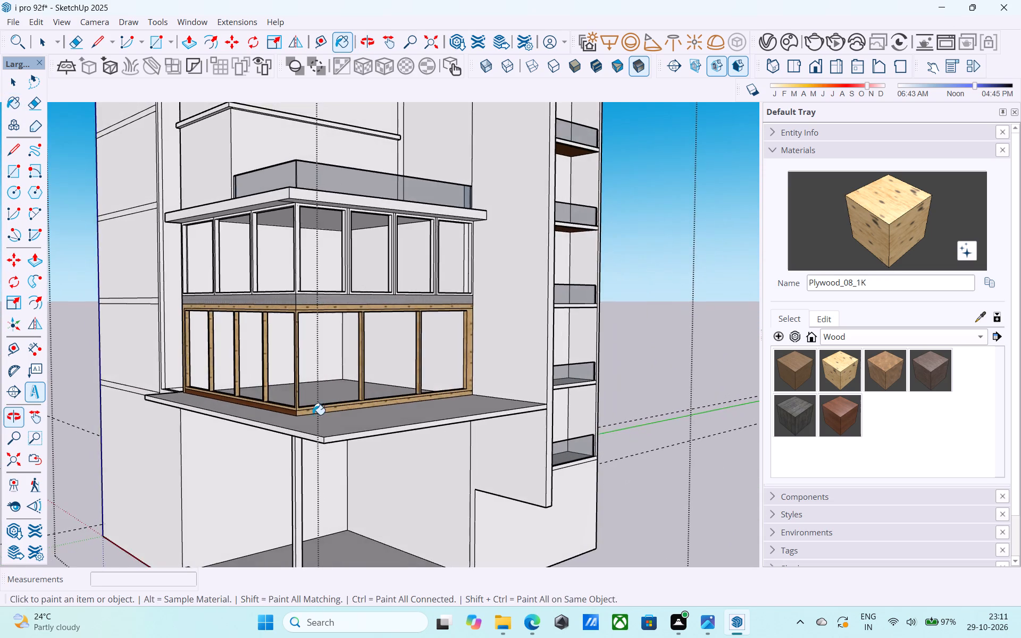
scroll(287, 422, up, 8)
click(288, 400)
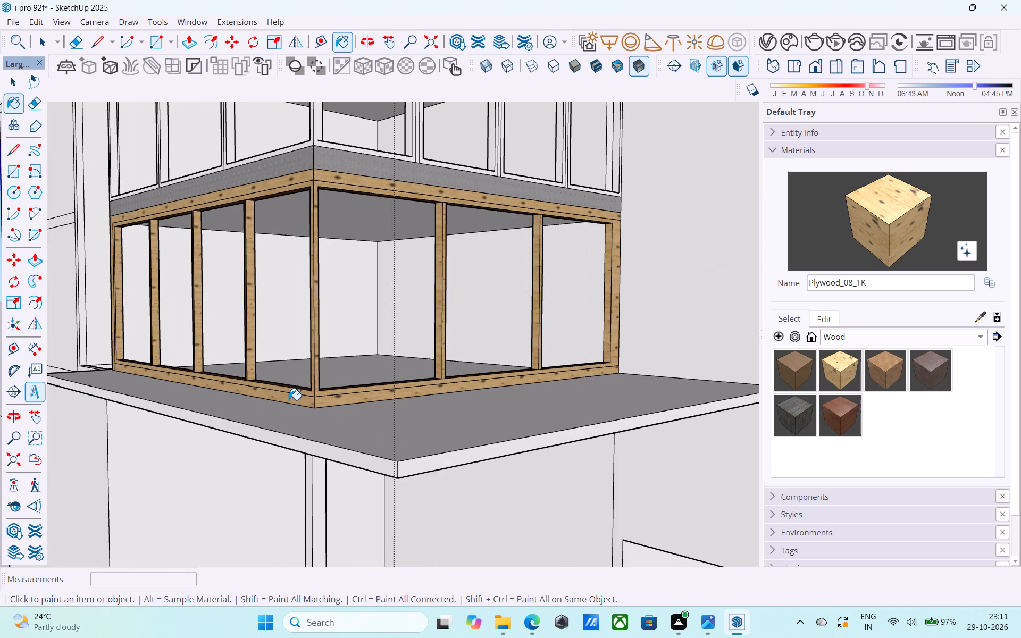
Paint the middle panels of the wall strip beside the stacked balconies with Plywood_08_1K.
scroll(316, 421, down, 13)
middle_drag(327, 432, 321, 462)
scroll(320, 460, down, 6)
middle_drag(342, 430, 166, 419)
scroll(341, 433, down, 2)
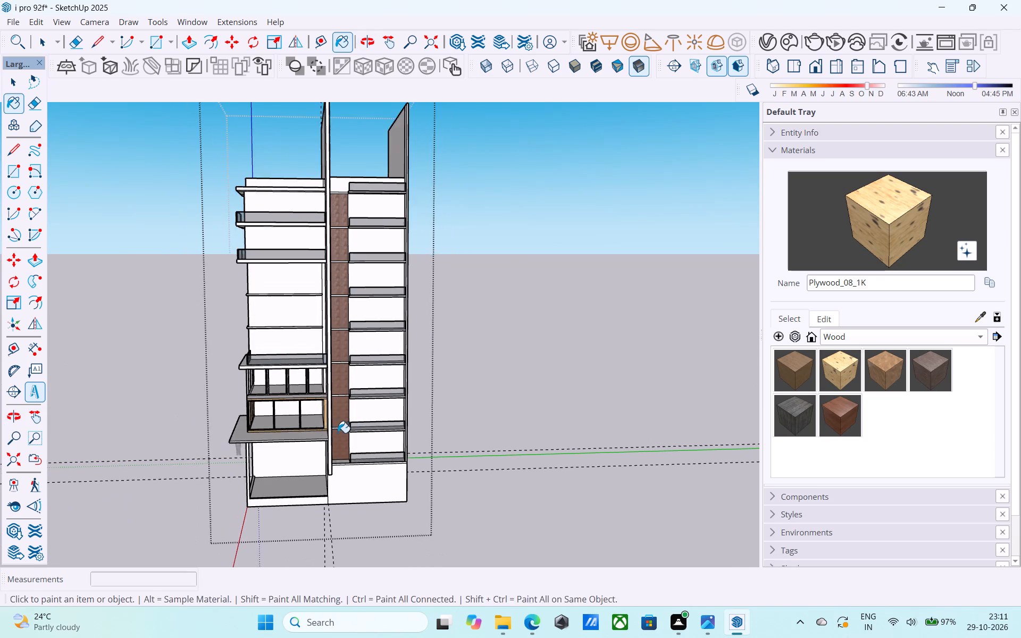
scroll(338, 433, down, 1)
middle_drag(319, 436, 313, 439)
scroll(316, 423, up, 1)
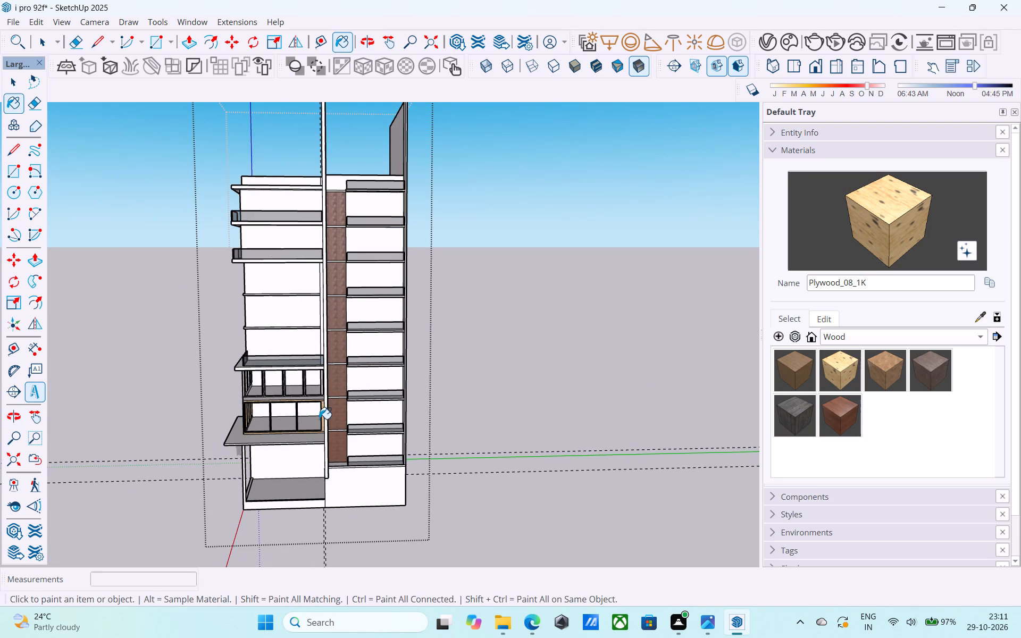
scroll(342, 361, up, 6)
double_click(339, 343)
click(328, 282)
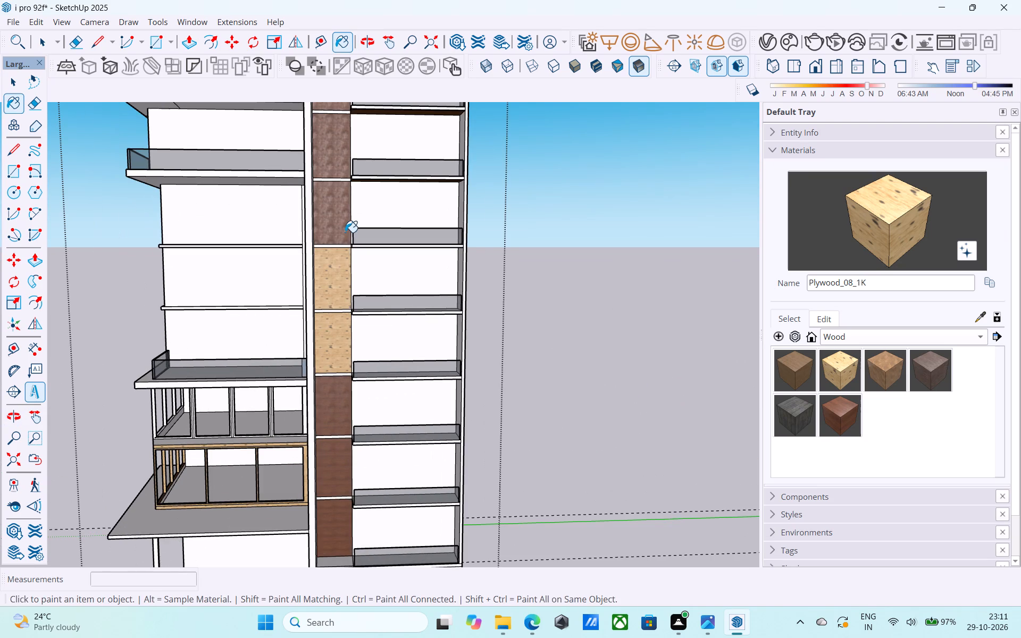
click(344, 231)
click(321, 167)
Paint the remaining lower and upper panels of the wall strip beside the balconies with Plywood_08_1K.
scroll(321, 166, down, 4)
click(330, 407)
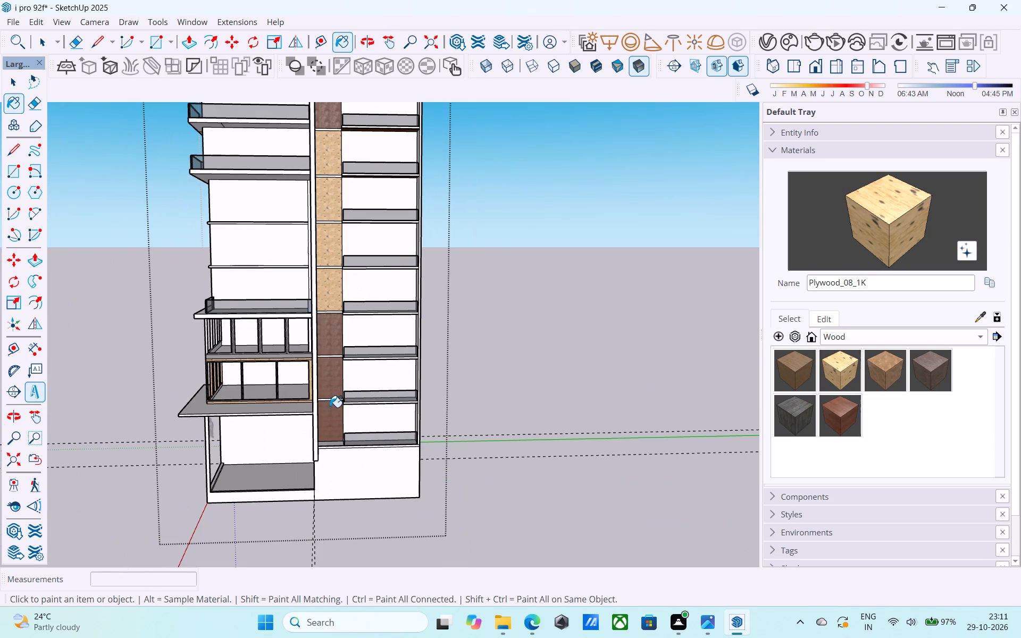
click(327, 383)
click(325, 341)
scroll(325, 379, down, 4)
click(331, 186)
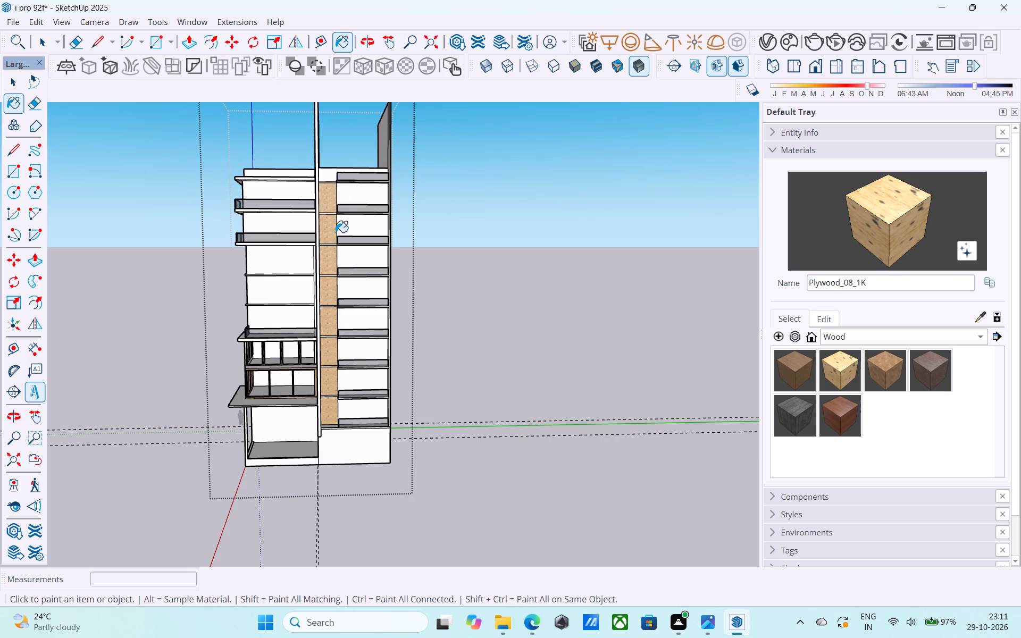
Examine the repainted tower from its front corner, from the overall massing to the framed window bays.
middle_drag(336, 232, 442, 251)
scroll(516, 286, down, 5)
middle_drag(418, 330, 516, 320)
scroll(430, 314, up, 5)
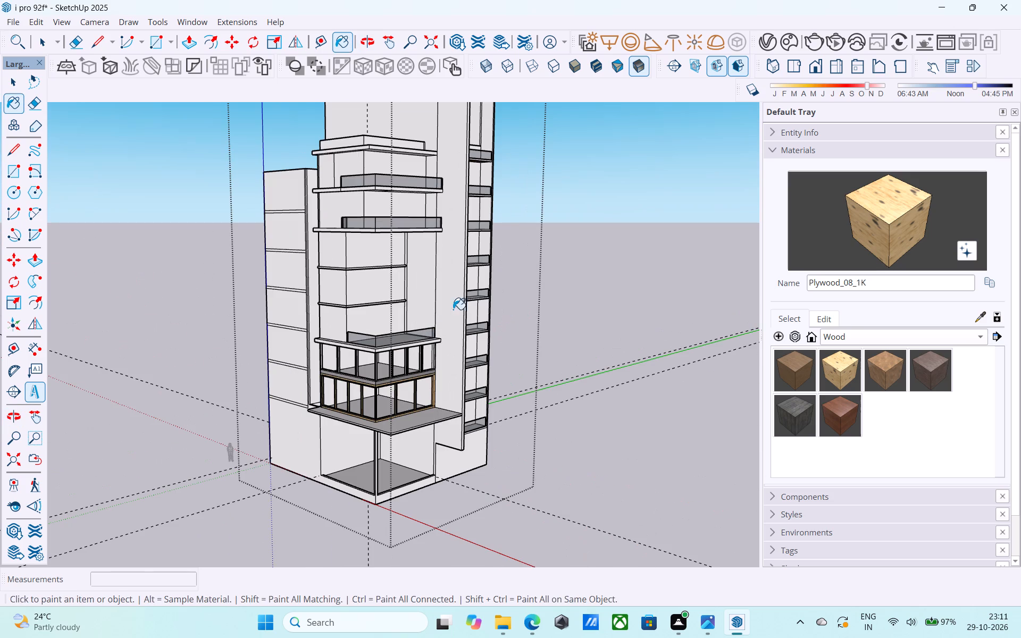
scroll(468, 309, down, 5)
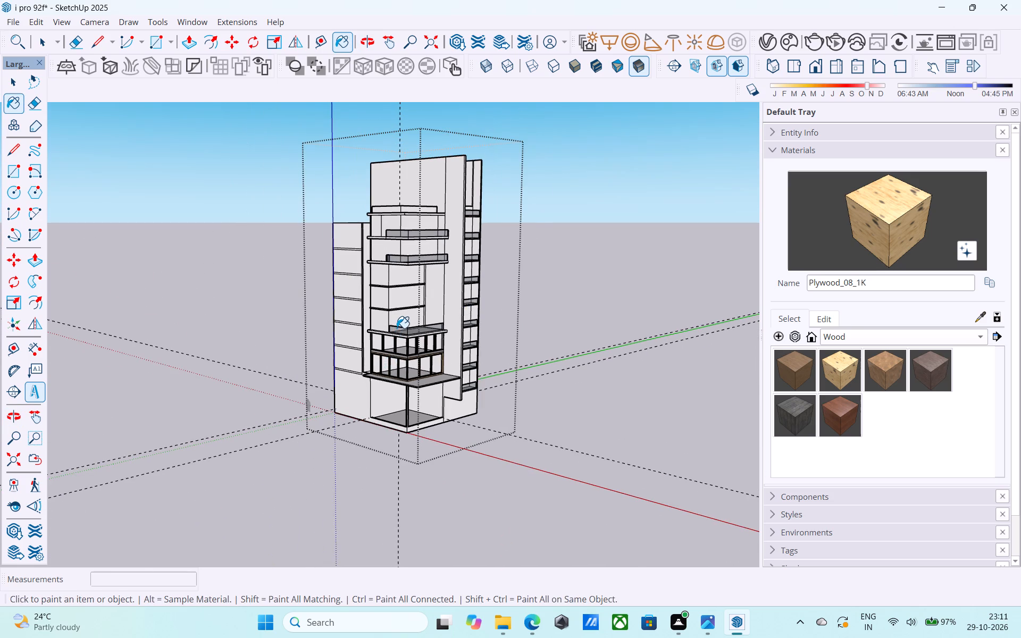
scroll(397, 328, up, 16)
middle_drag(409, 331, 345, 357)
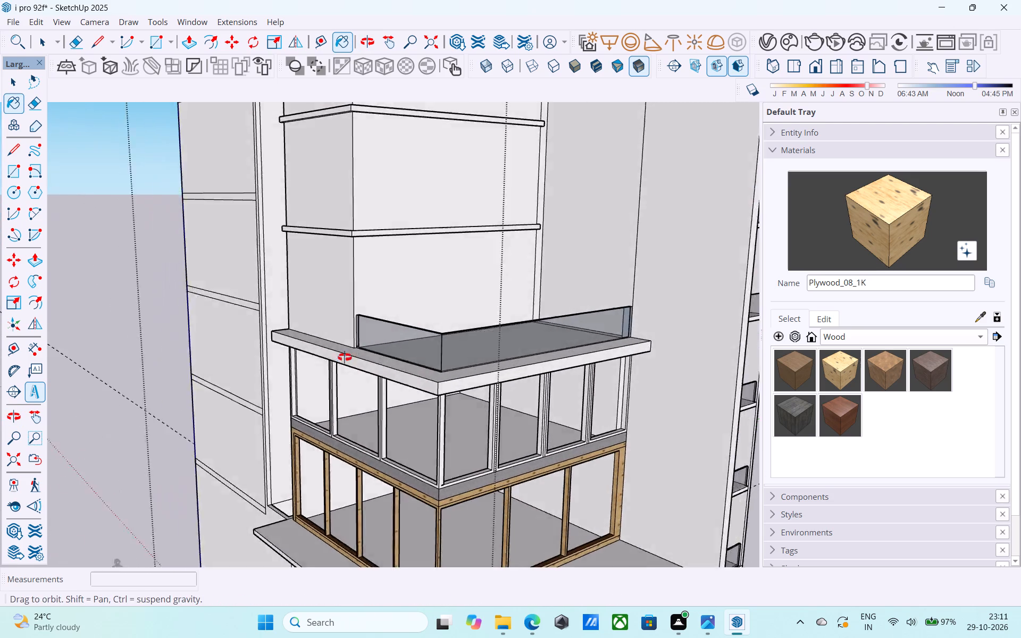
middle_drag(345, 357, 247, 390)
Offset the long wall face directly above the glass-railed ledge inward by 6".
key(space)
scroll(478, 328, down, 2)
shift+middle_drag(478, 328, 323, 381)
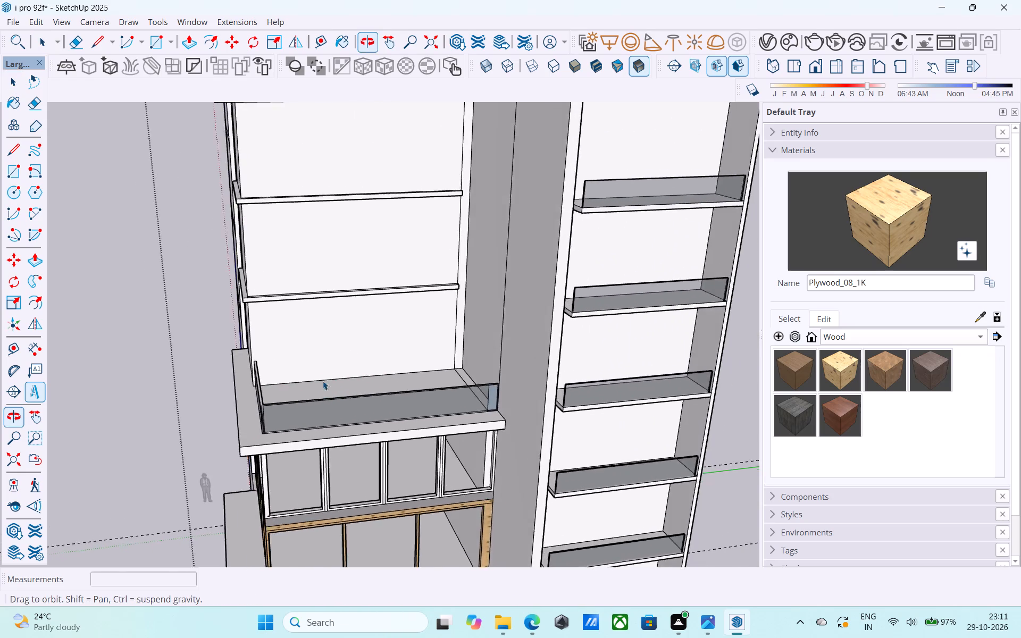
shift+middle_drag(323, 381, 327, 380)
scroll(291, 380, up, 5)
click(316, 345)
scroll(316, 344, up, 3)
key(f)
click(316, 344)
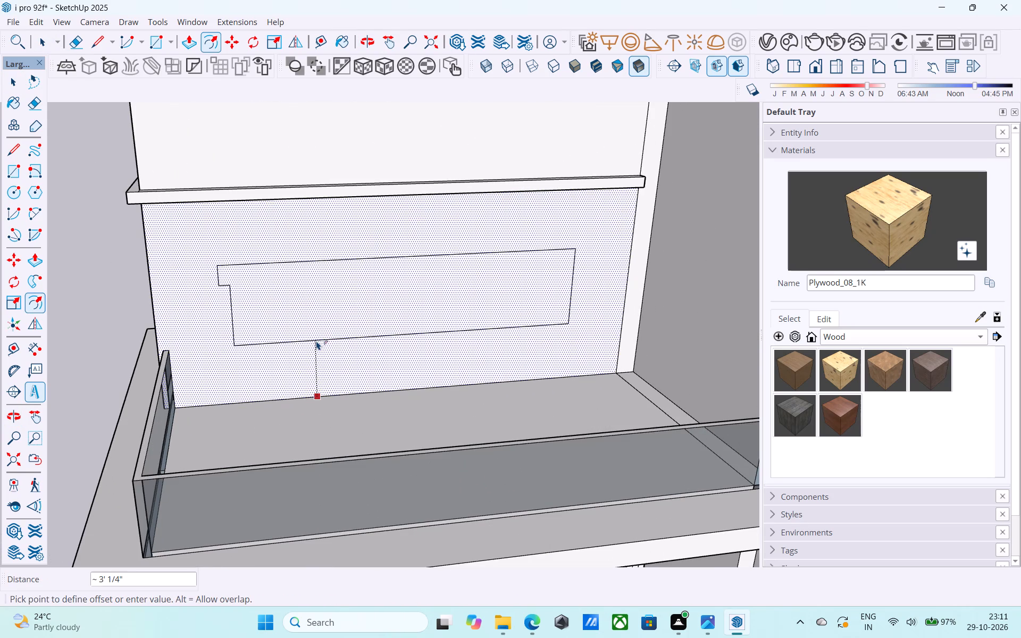
key(6)
key(shift+quotedbl)
key(Return)
key(space)
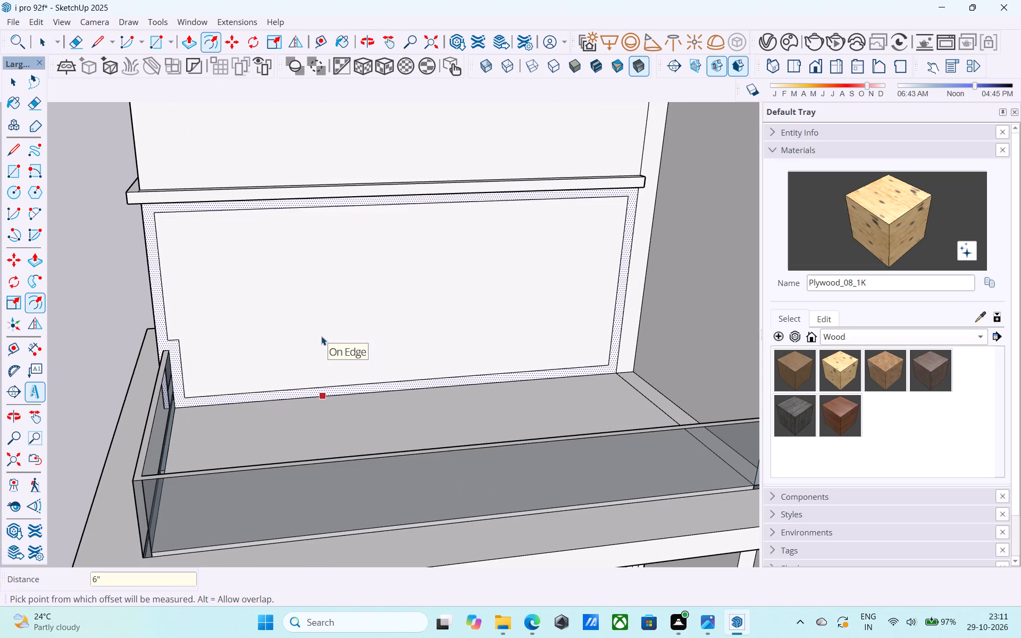
Draw a vertical line from the offset outline's notch to its top edge and erase the leftover notch edges.
text(l)
click(175, 341)
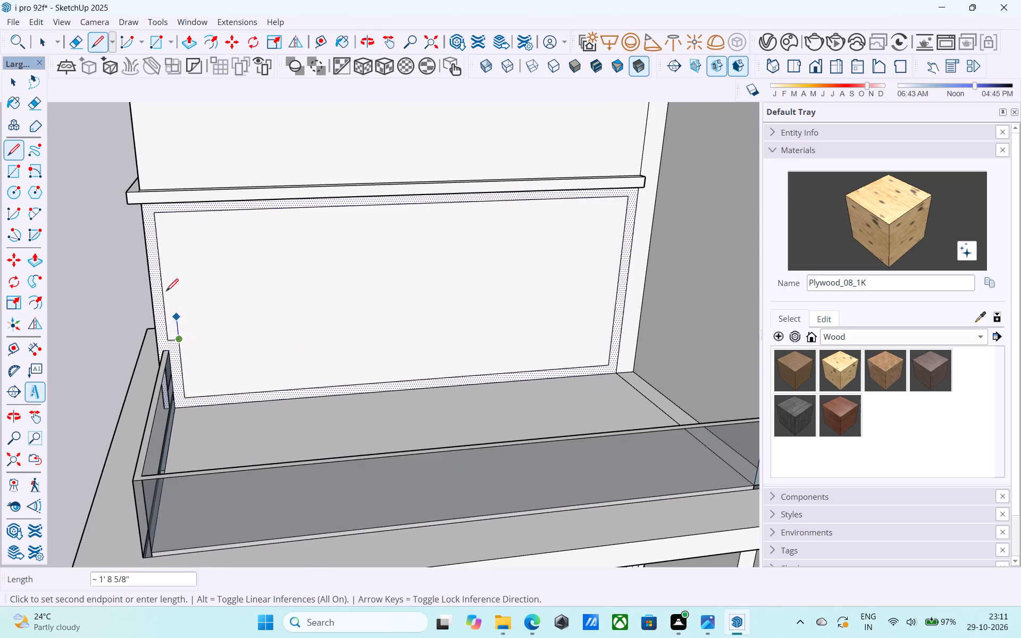
click(169, 215)
key(e)
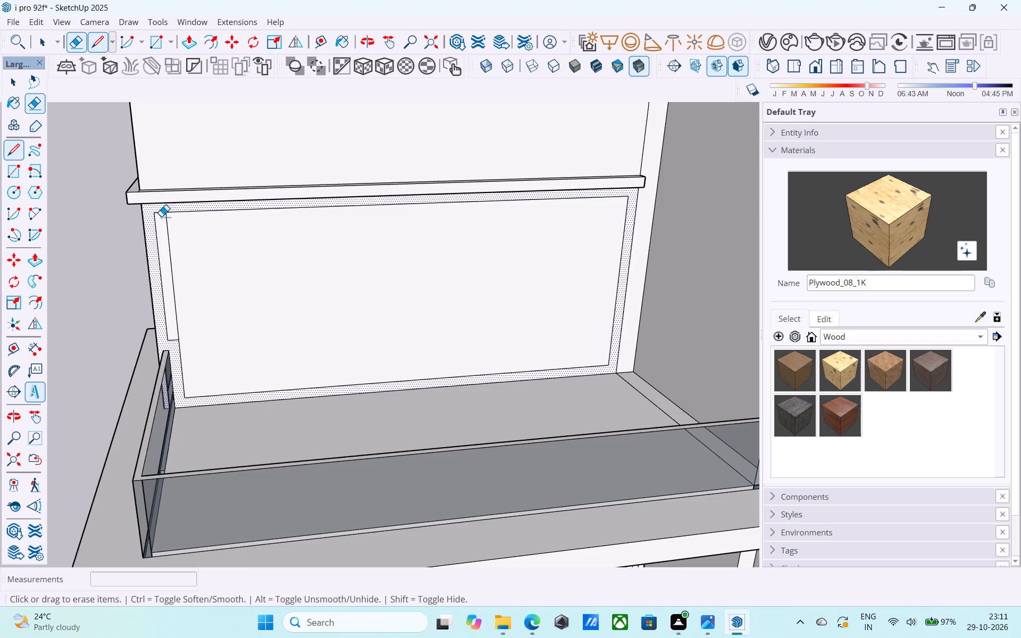
scroll(161, 216, up, 4)
click(154, 212)
click(174, 394)
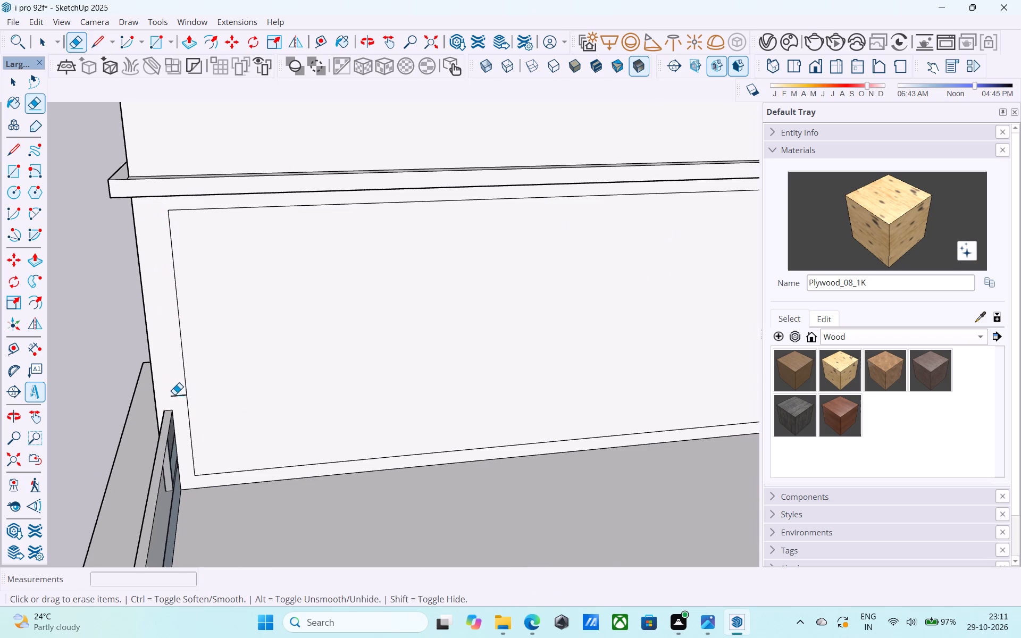
Offset the squared-off inner panel face inward by 3" to form a window frame border.
key(space)
scroll(146, 376, down, 4)
click(202, 362)
scroll(206, 362, up, 4)
key(f)
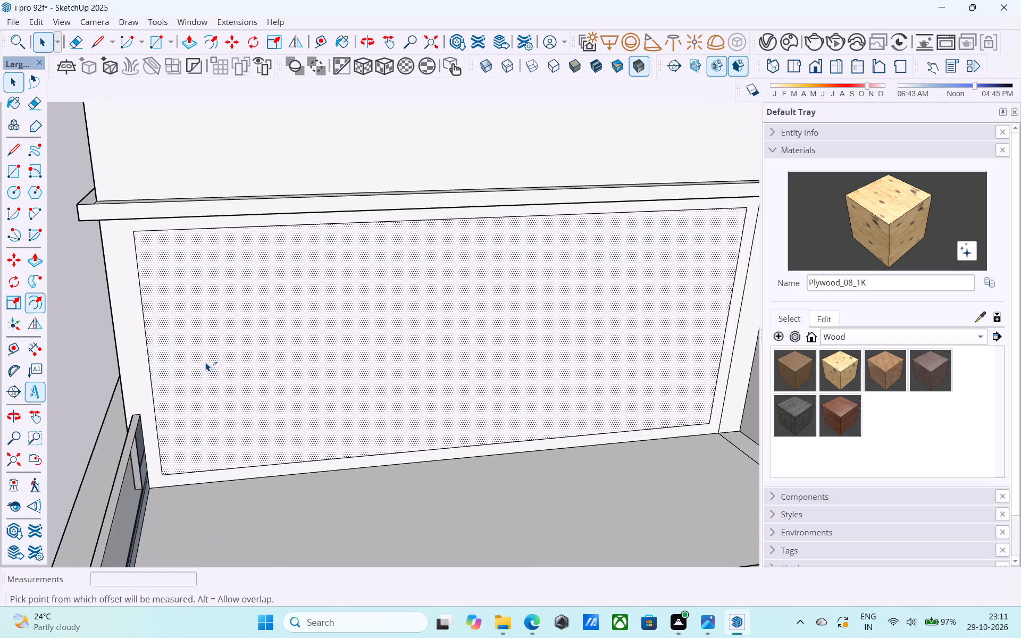
click(206, 362)
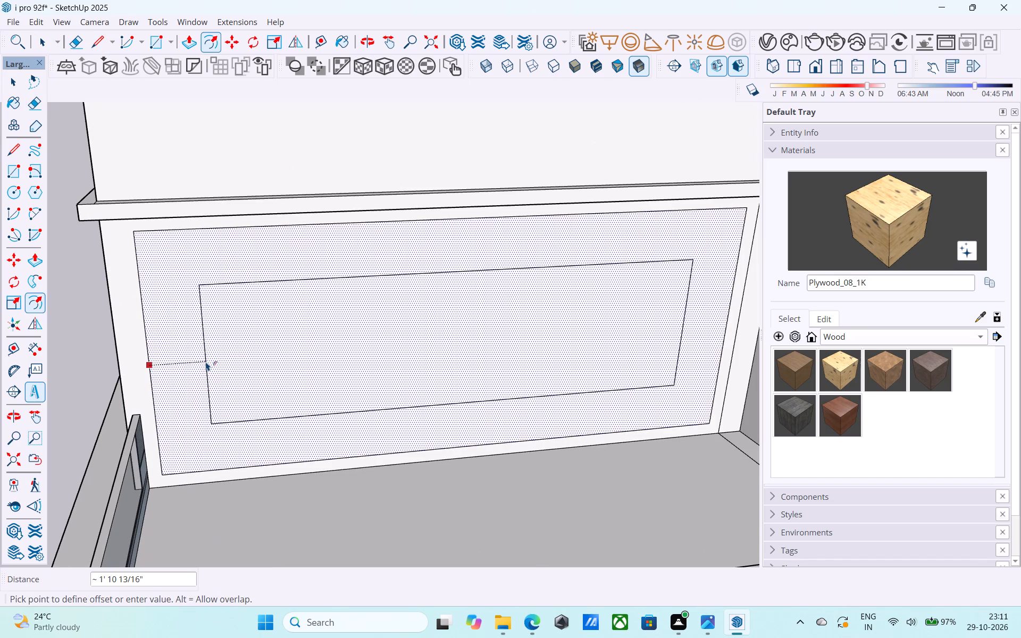
text(3")
key(Return)
key(space)
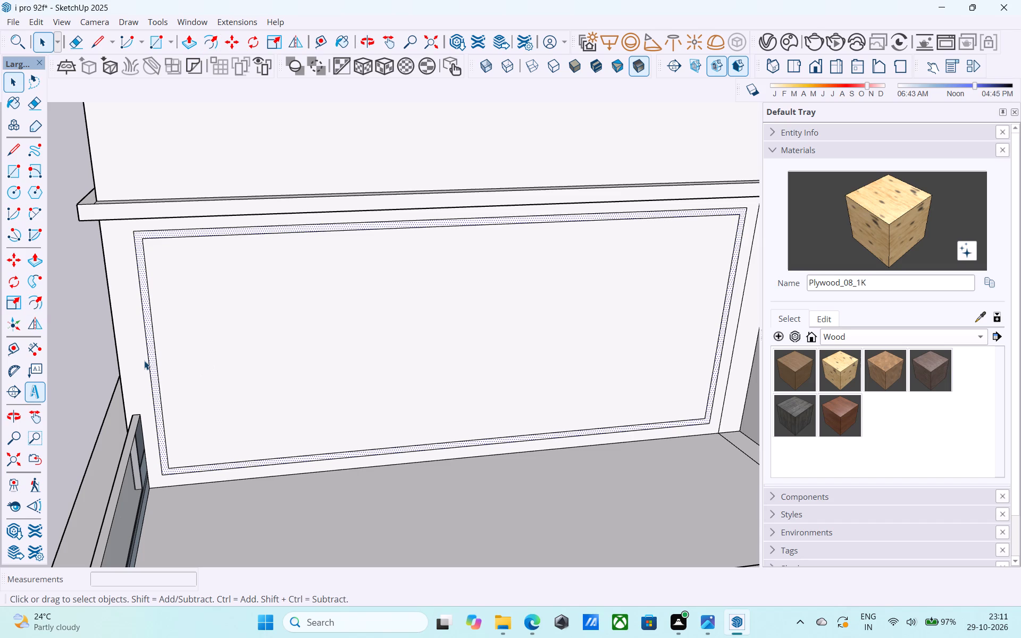
Copy the frame's inner vertical edge across to the opposite inner corner and divide the span into four equal panes.
click(153, 345)
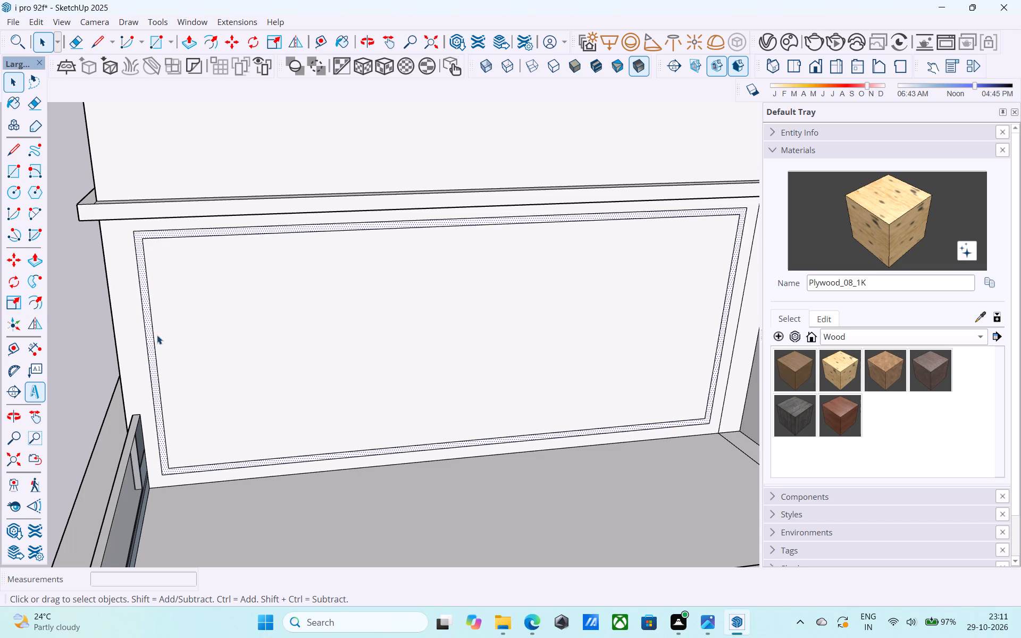
click(153, 332)
key(m)
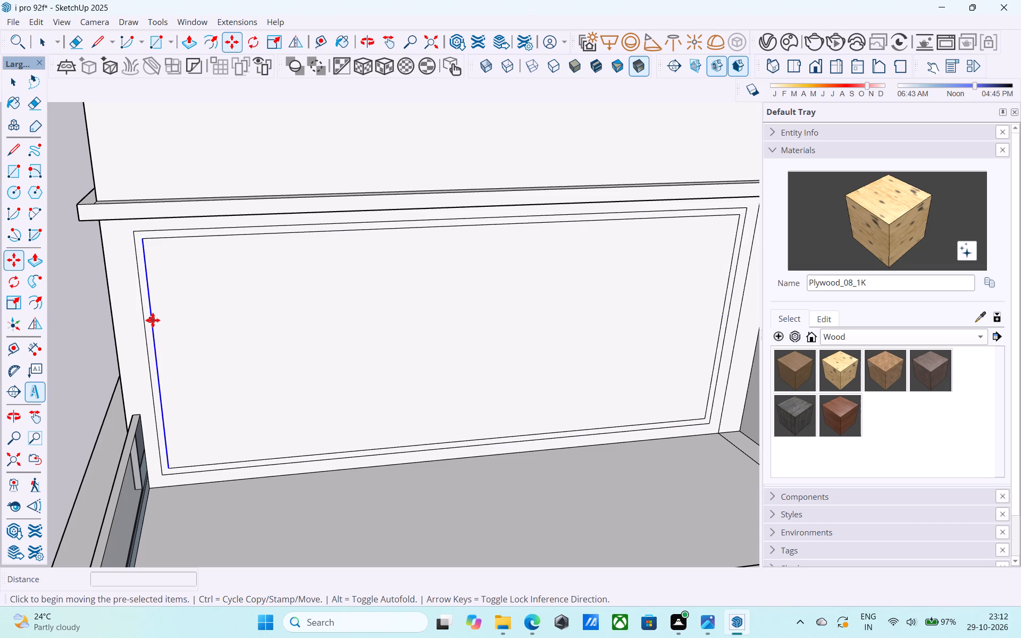
scroll(152, 315, down, 4)
shift+middle_drag(152, 315, 152, 325)
scroll(147, 322, up, 6)
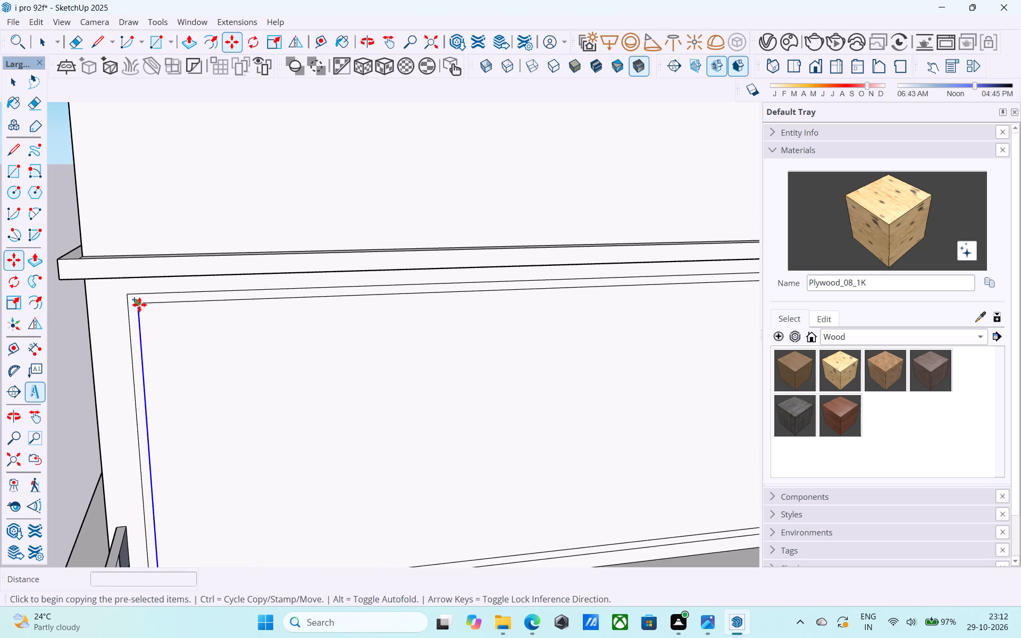
click(138, 304)
scroll(195, 316, down, 5)
middle_drag(231, 326, 57, 312)
scroll(446, 295, up, 7)
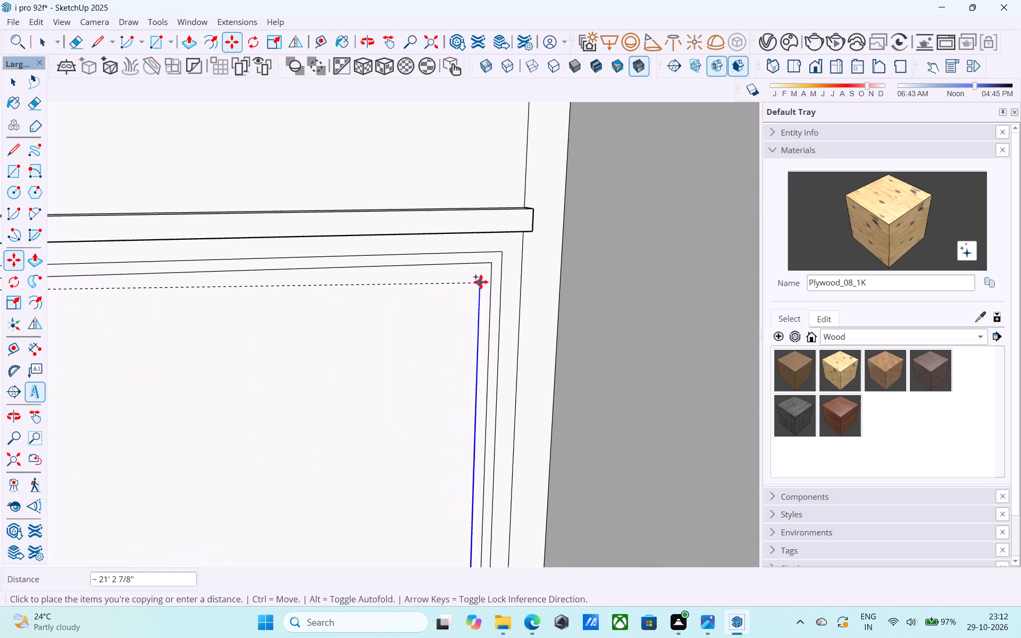
scroll(481, 282, up, 4)
click(495, 257)
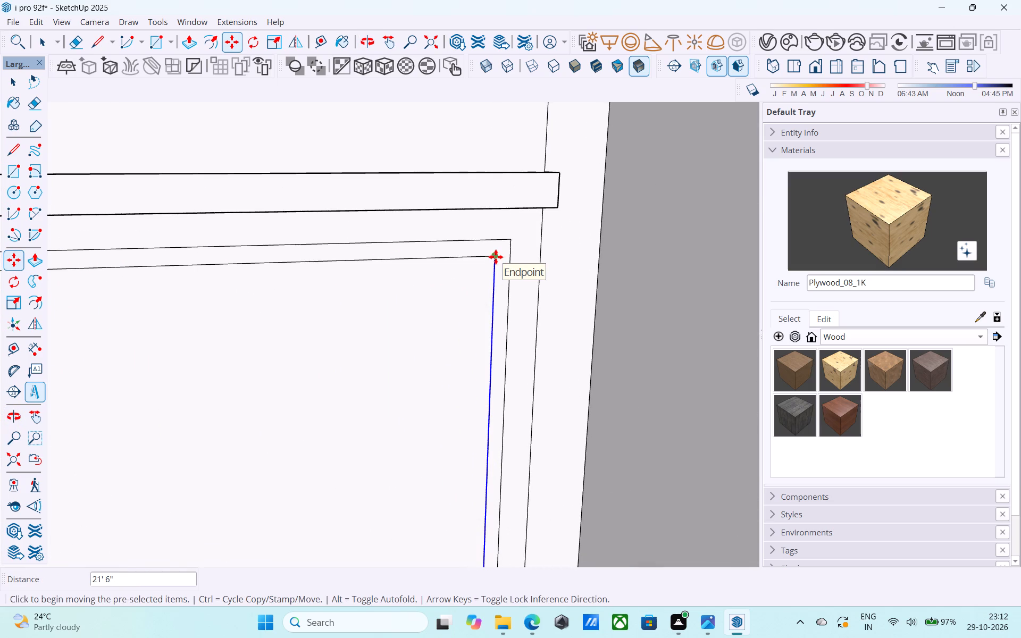
text(/4)
key(Return)
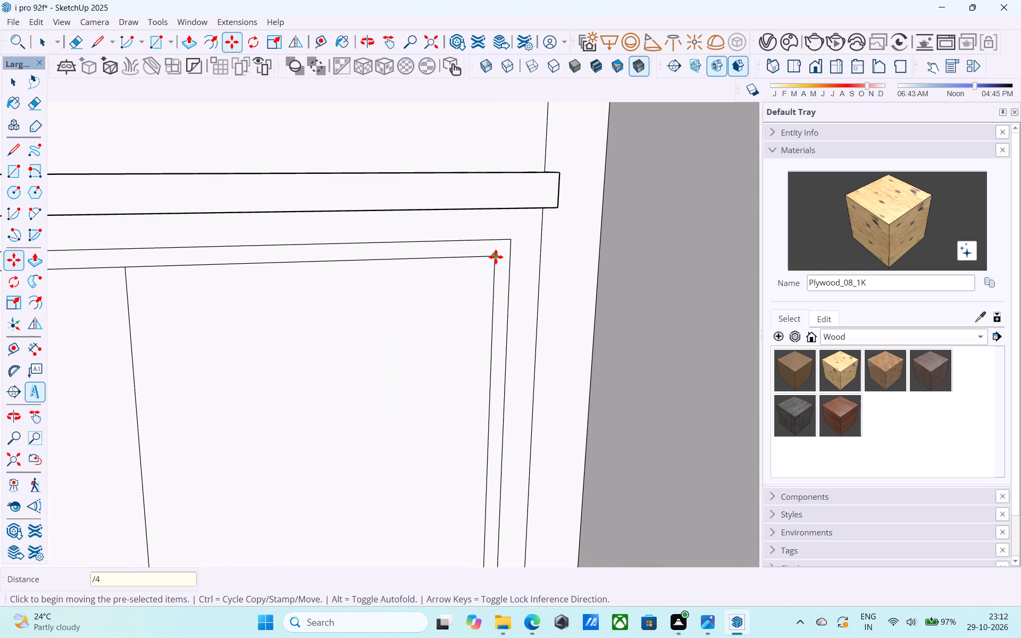
Copy the three vertical pane dividers 3" sideways to form mullion strips.
scroll(496, 257, down, 18)
middle_drag(528, 223, 508, 248)
scroll(395, 305, up, 3)
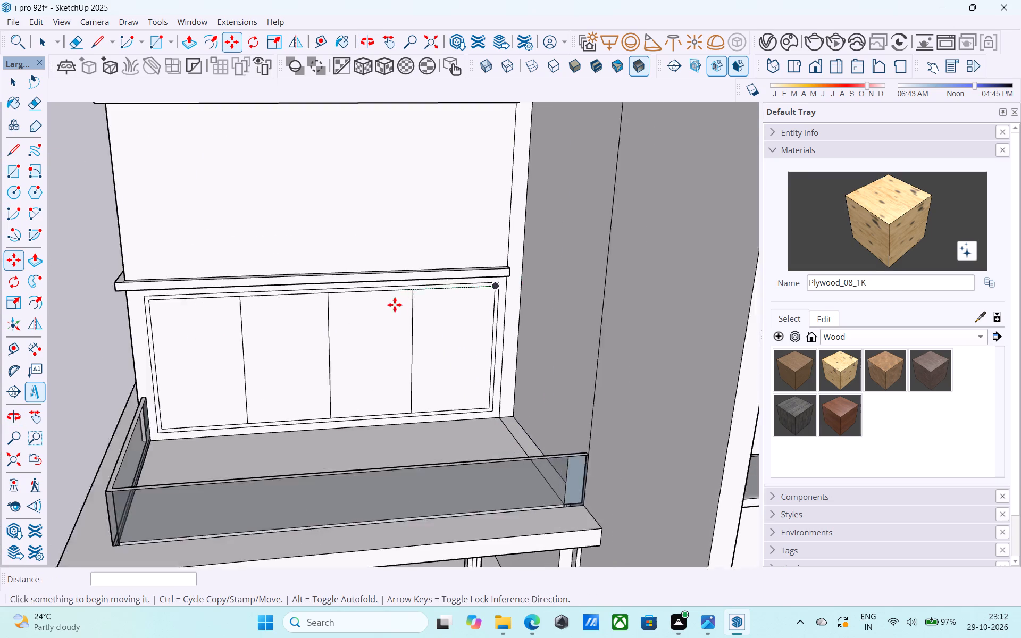
scroll(418, 296, down, 3)
middle_drag(414, 296, 435, 284)
scroll(242, 366, up, 4)
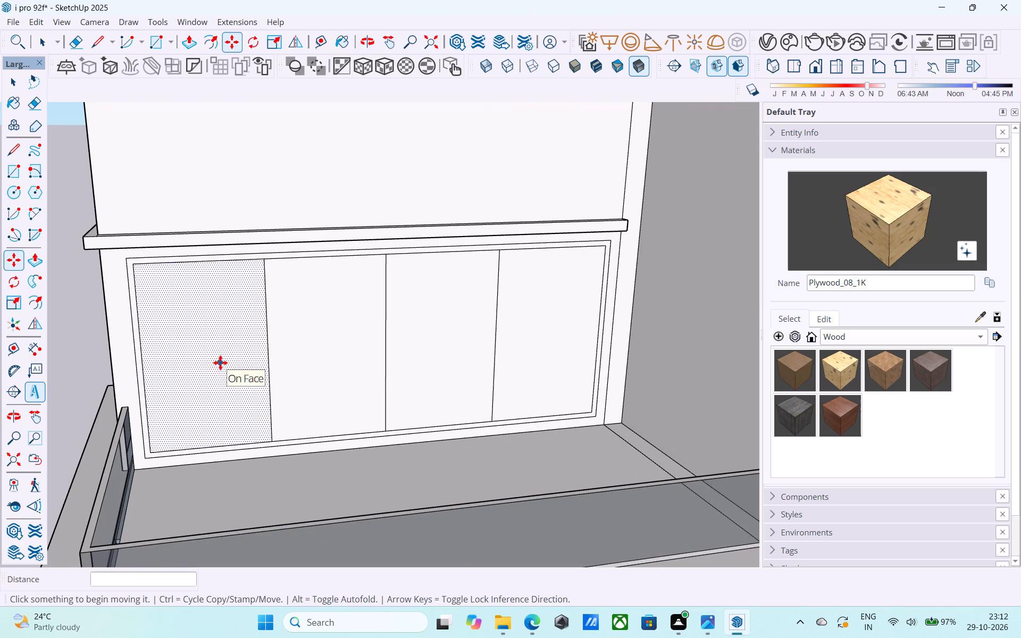
scroll(253, 360, up, 4)
key(space)
click(277, 358)
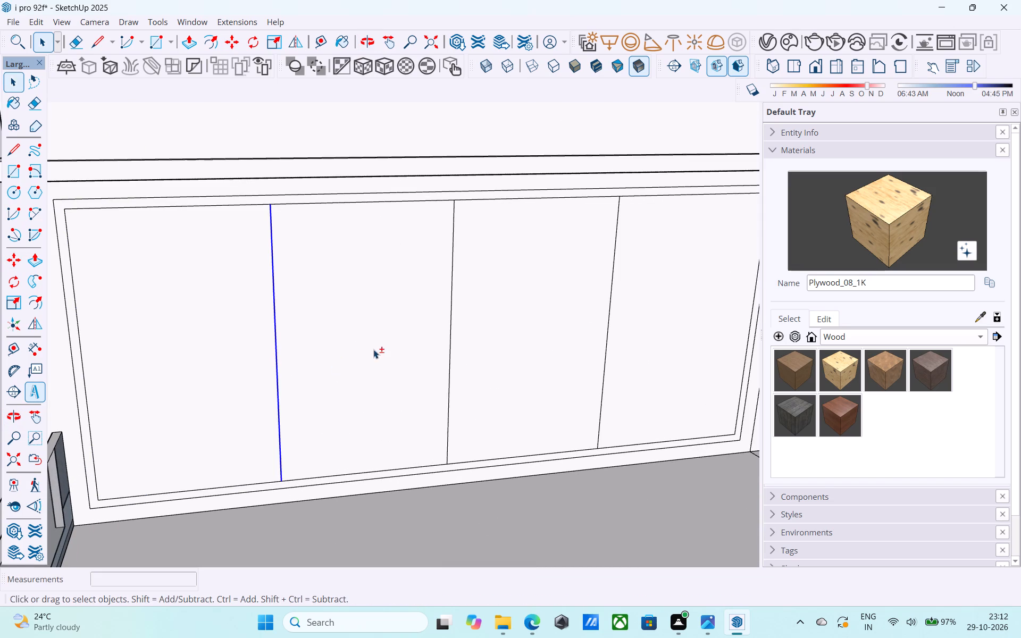
shift+click(449, 345)
shift+middle_drag(462, 338, 376, 340)
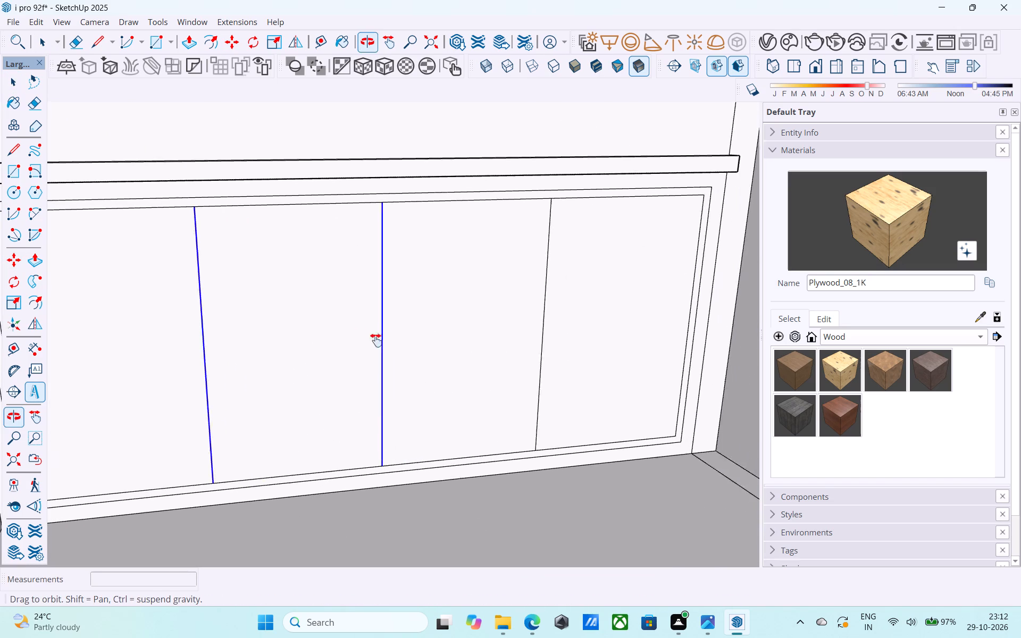
shift+middle_drag(376, 340, 238, 342)
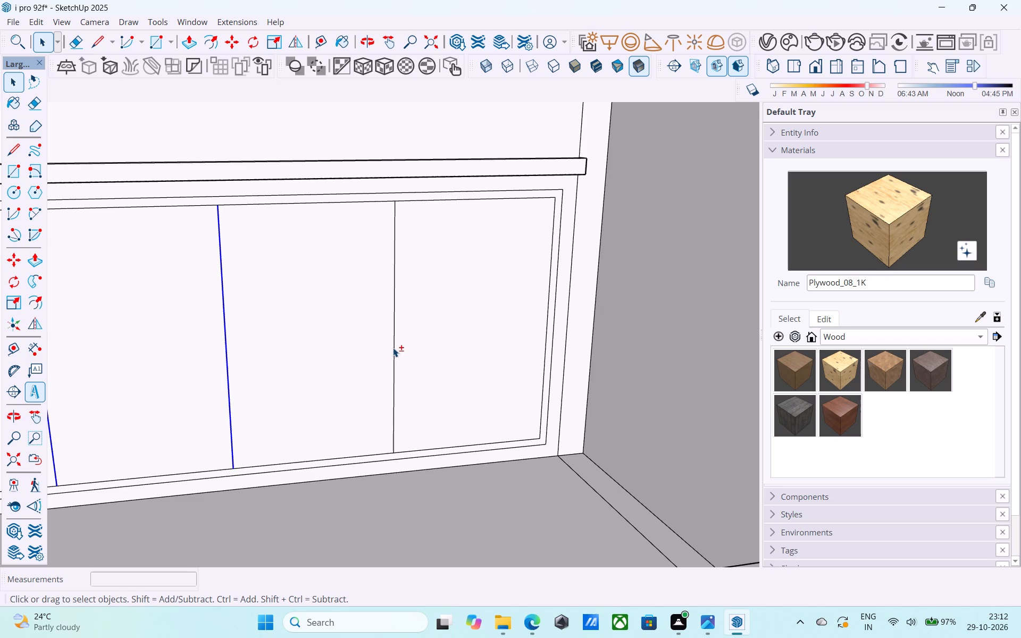
shift+click(393, 348)
shift+scroll(393, 348, down, 3)
shift+middle_drag(393, 349, 540, 342)
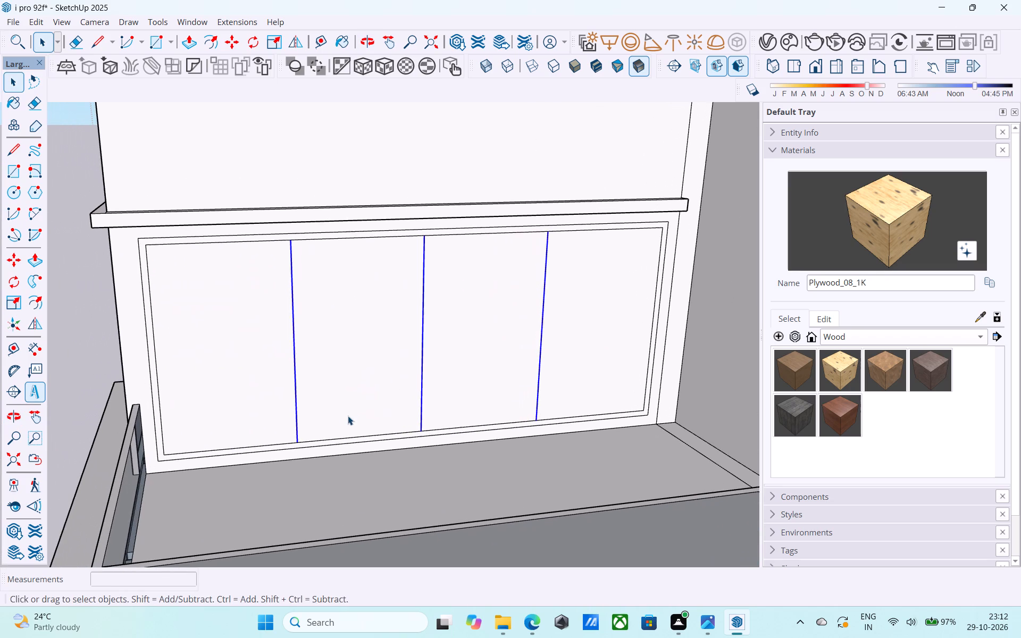
key(m)
scroll(316, 419, up, 4)
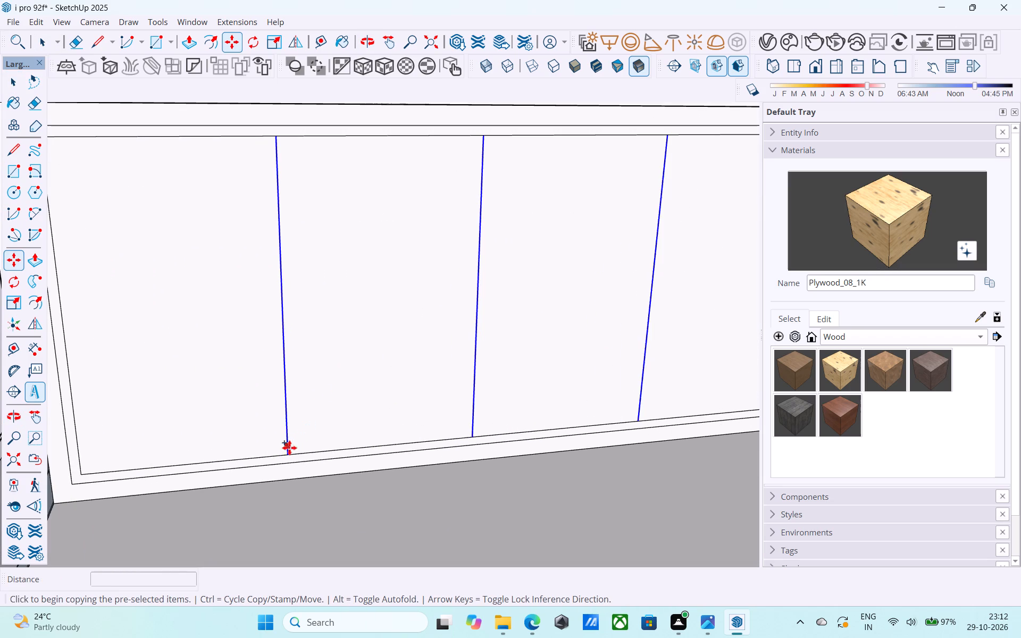
click(286, 452)
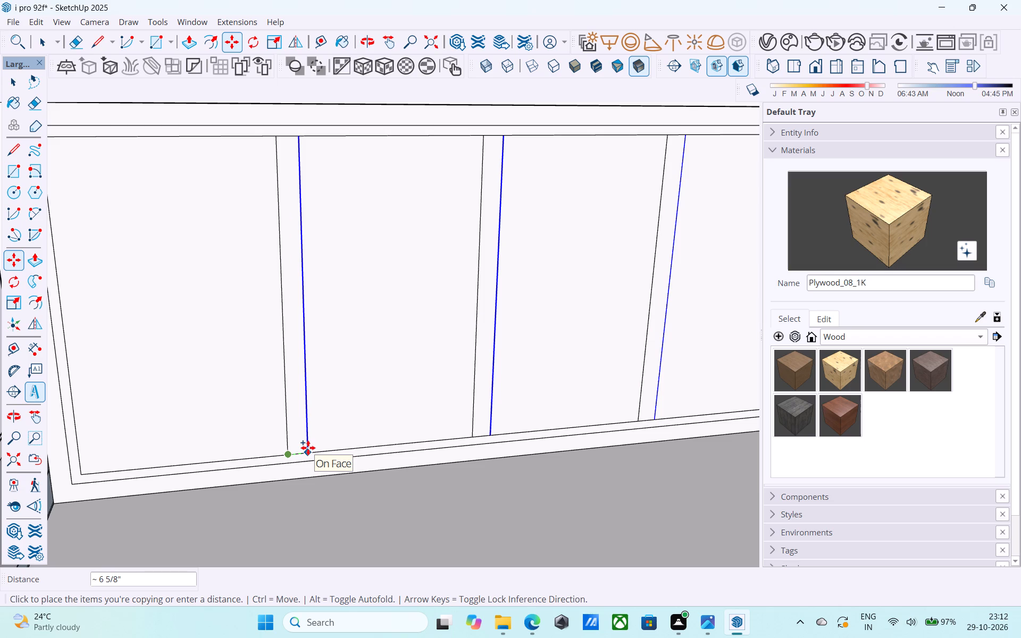
text(2")
key(Return)
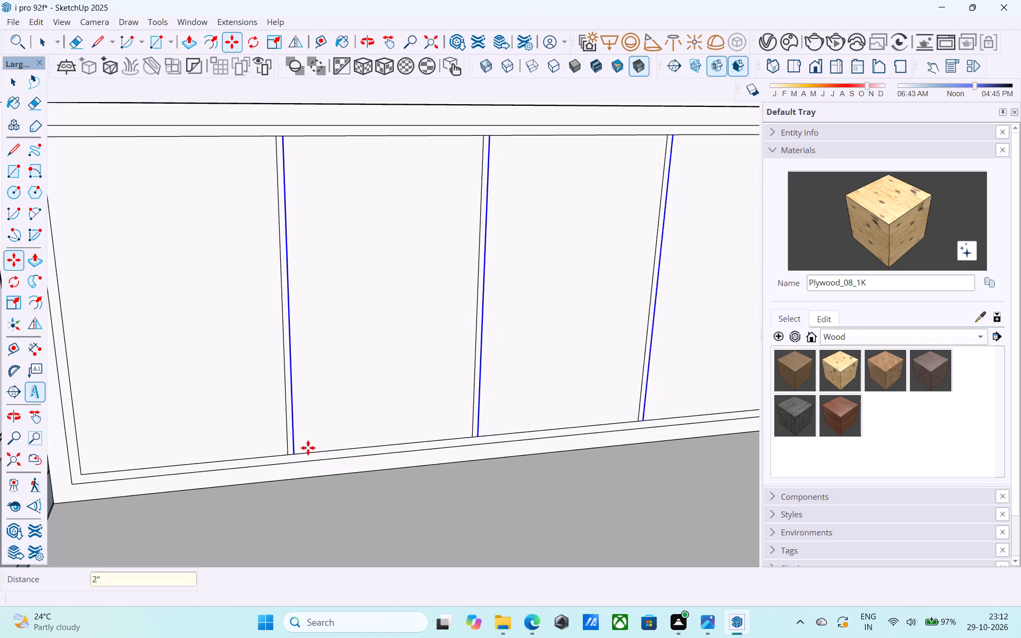
text(3")
key(Return)
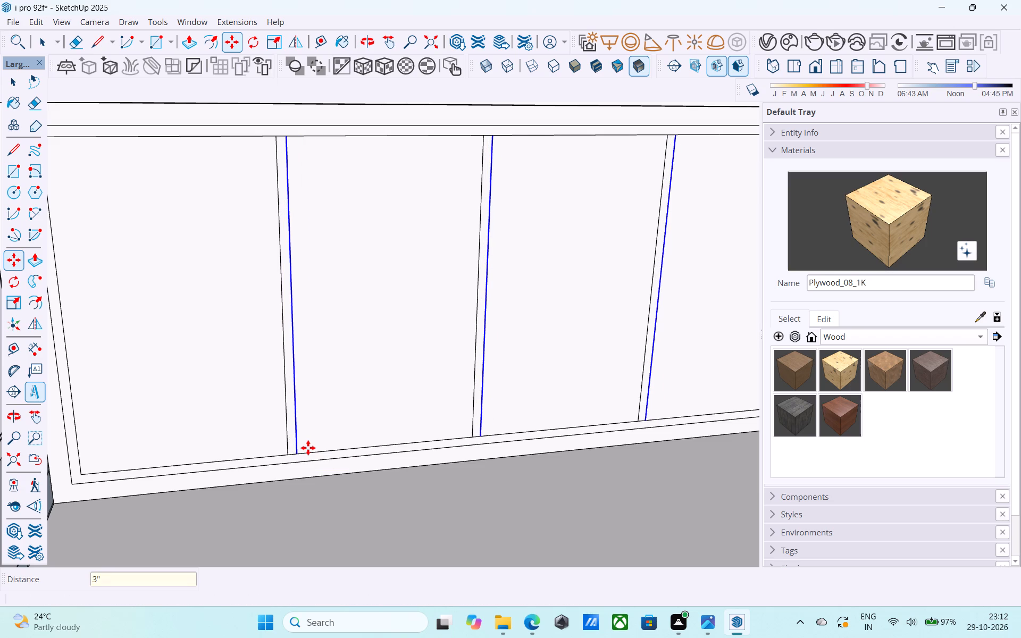
Push the four window panes inward 6" to cut openings between the frame and mullions.
key(space)
scroll(308, 448, down, 5)
middle_drag(308, 448, 296, 434)
click(242, 425)
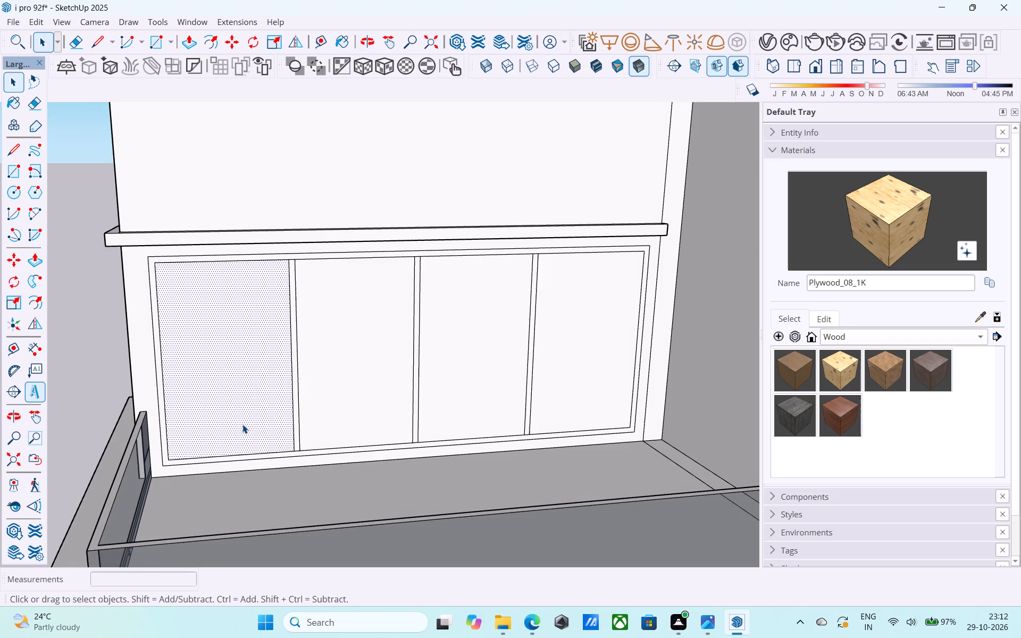
scroll(242, 424, up, 3)
key(p)
click(242, 424)
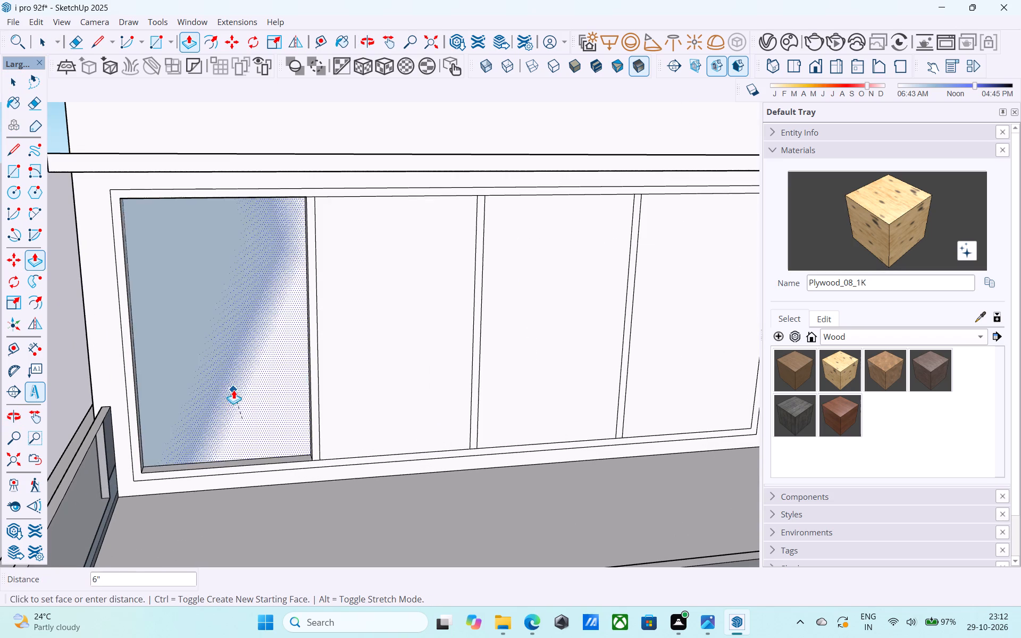
click(233, 390)
double_click(343, 379)
double_click(493, 369)
middle_drag(495, 368, 370, 368)
shift+scroll(451, 368, up, 1)
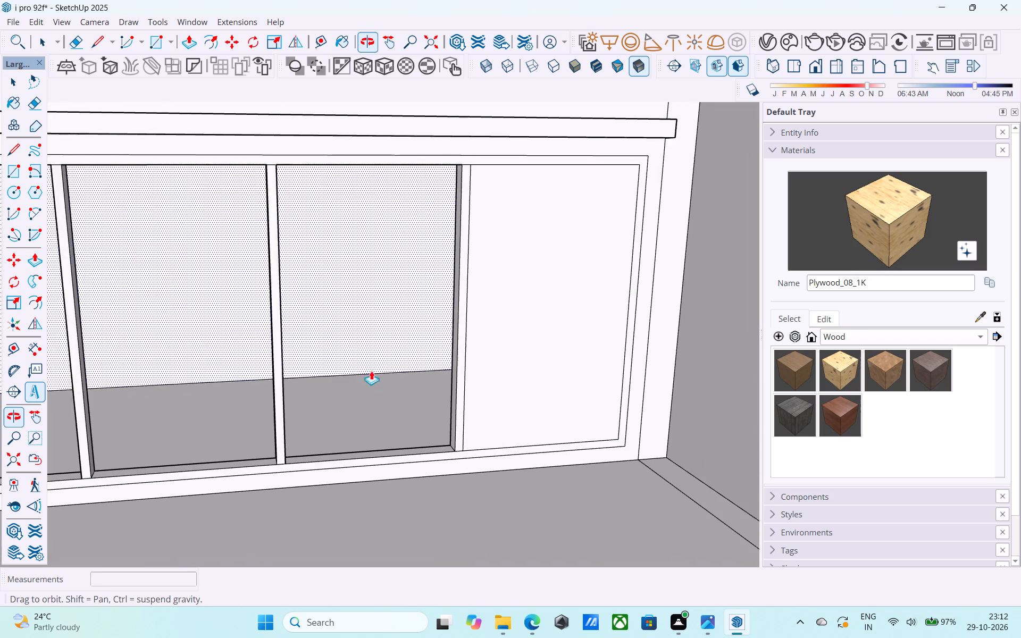
double_click(476, 361)
Examine the new four-pane window bay in relation to the tower's surrounding floors and balconies.
scroll(477, 360, down, 13)
middle_drag(475, 371, 521, 360)
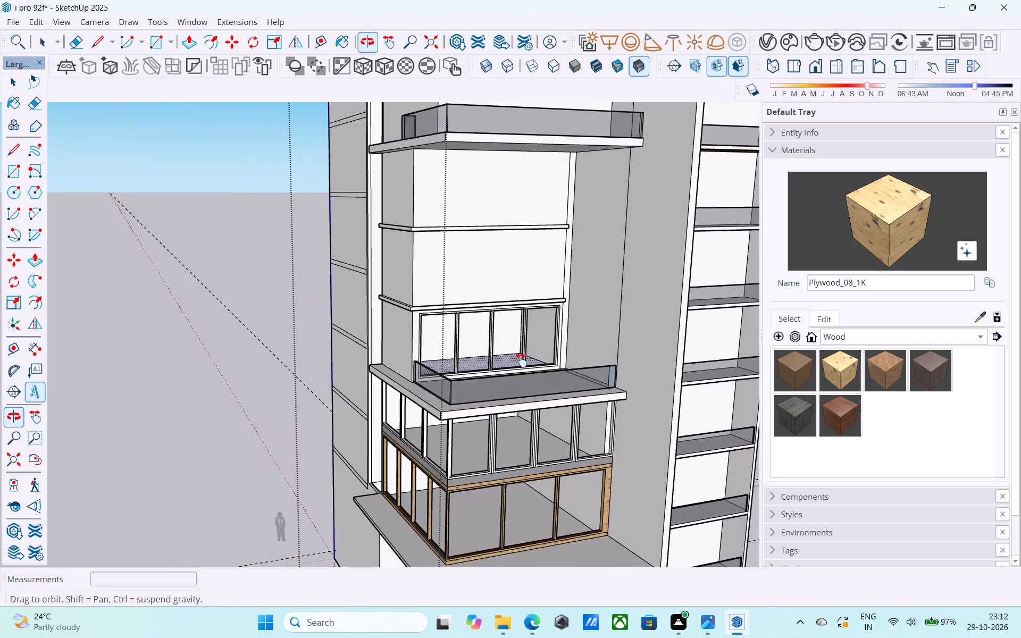
middle_drag(521, 360, 525, 422)
middle_drag(451, 402, 436, 424)
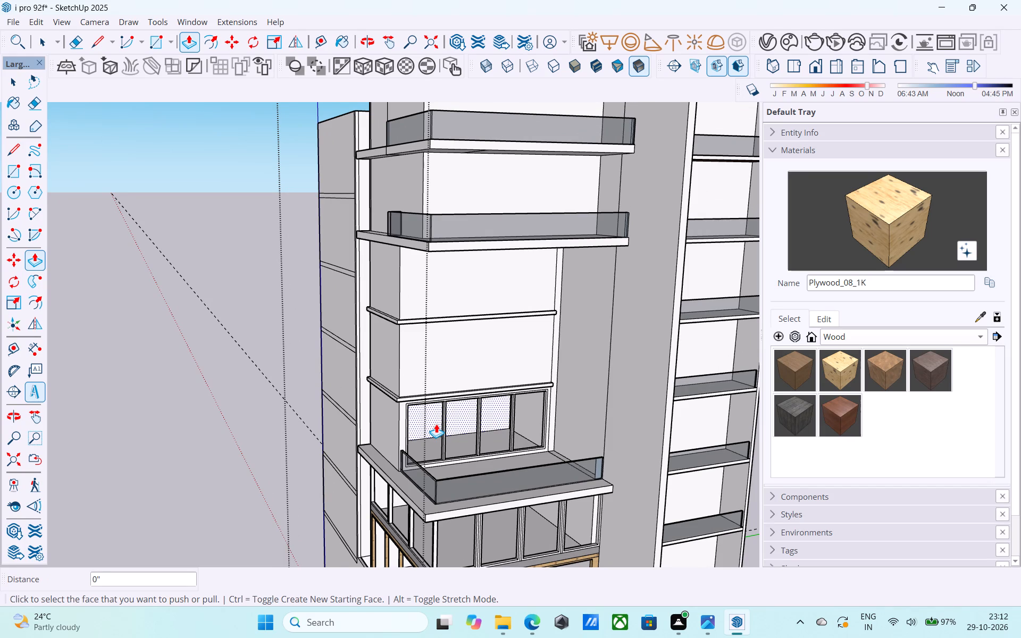
key(space)
scroll(436, 424, down, 3)
shift+middle_drag(425, 428, 437, 436)
scroll(437, 436, up, 4)
scroll(437, 436, down, 5)
shift+middle_drag(427, 438, 412, 426)
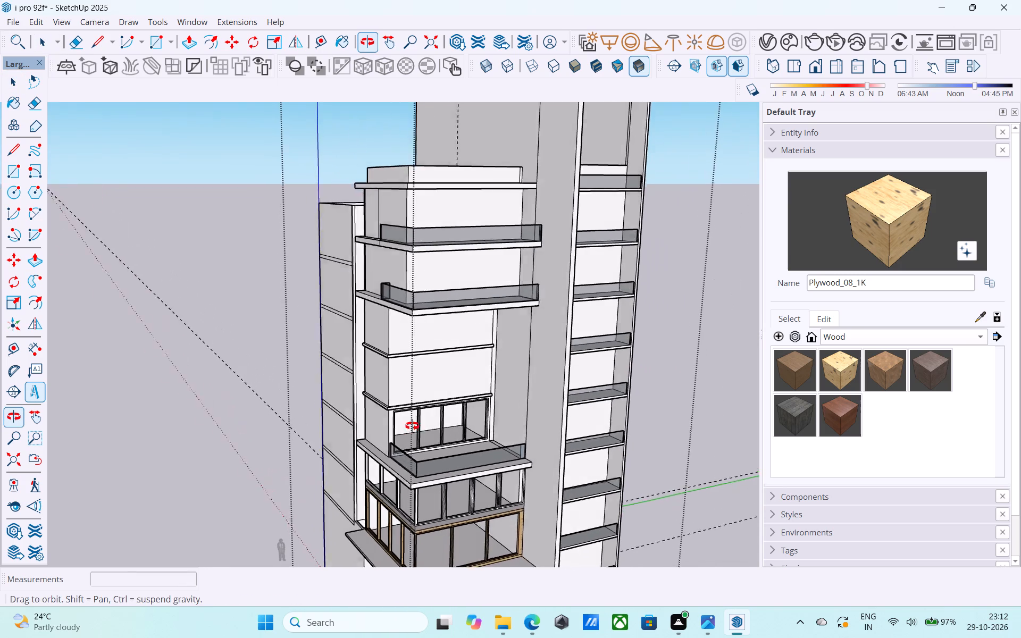
shift+middle_drag(412, 426, 429, 429)
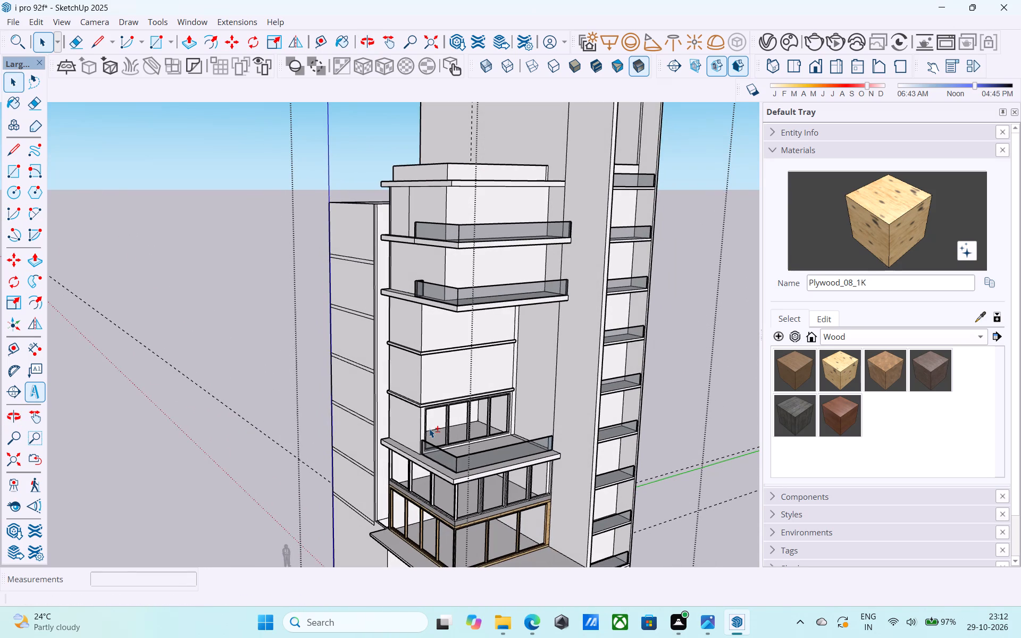
Offset the long wall face of the storey directly above the new window bay inward by 6".
middle_drag(430, 429, 434, 412)
scroll(440, 403, up, 11)
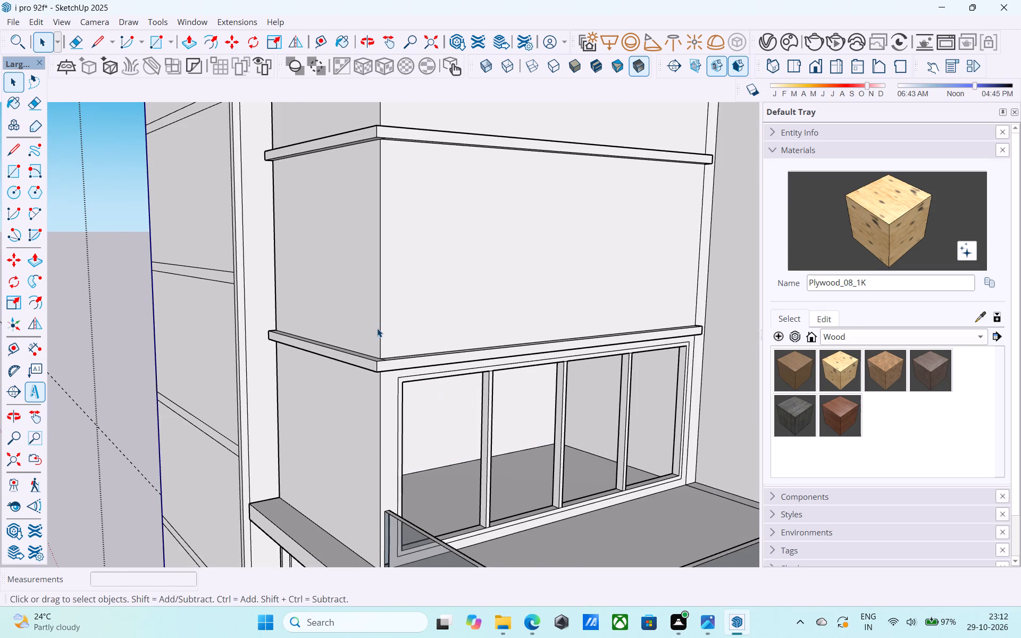
middle_drag(379, 328, 372, 352)
click(447, 331)
scroll(449, 331, up, 3)
key(f)
click(449, 331)
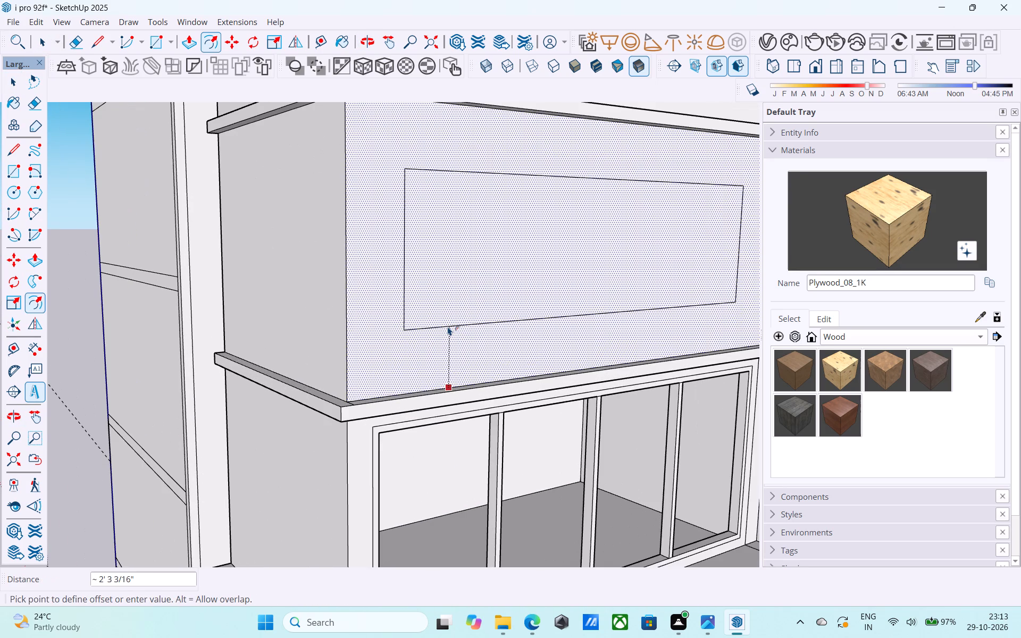
key(6)
key(shift+quotedbl)
key(Return)
key(space)
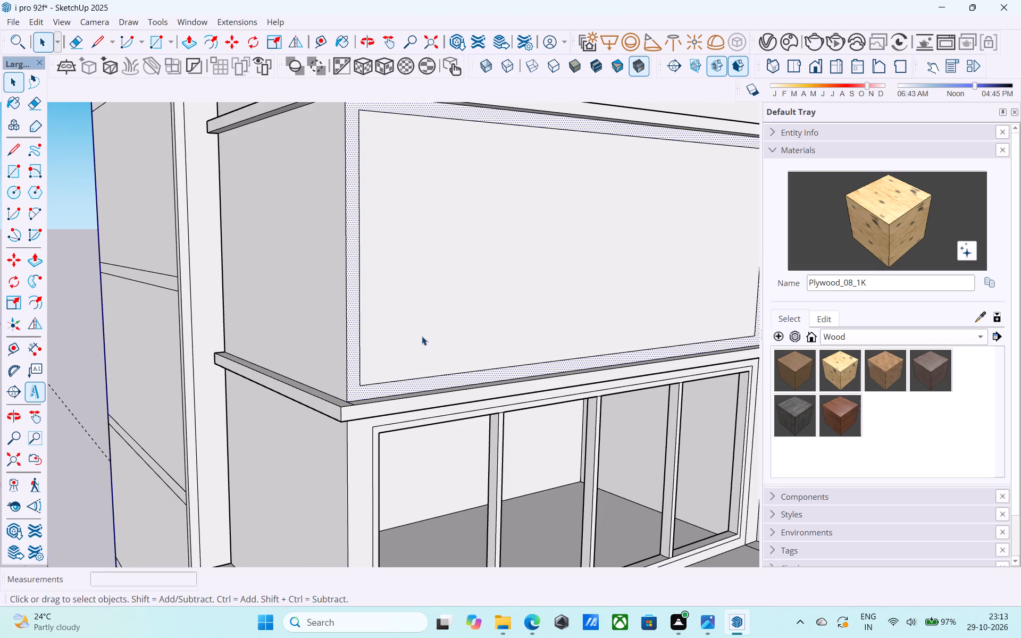
Offset the upper storey's inner panel face inward by 3" to form a window frame border.
scroll(406, 346, down, 1)
shift+middle_drag(401, 347, 274, 404)
click(250, 384)
scroll(250, 383, up, 3)
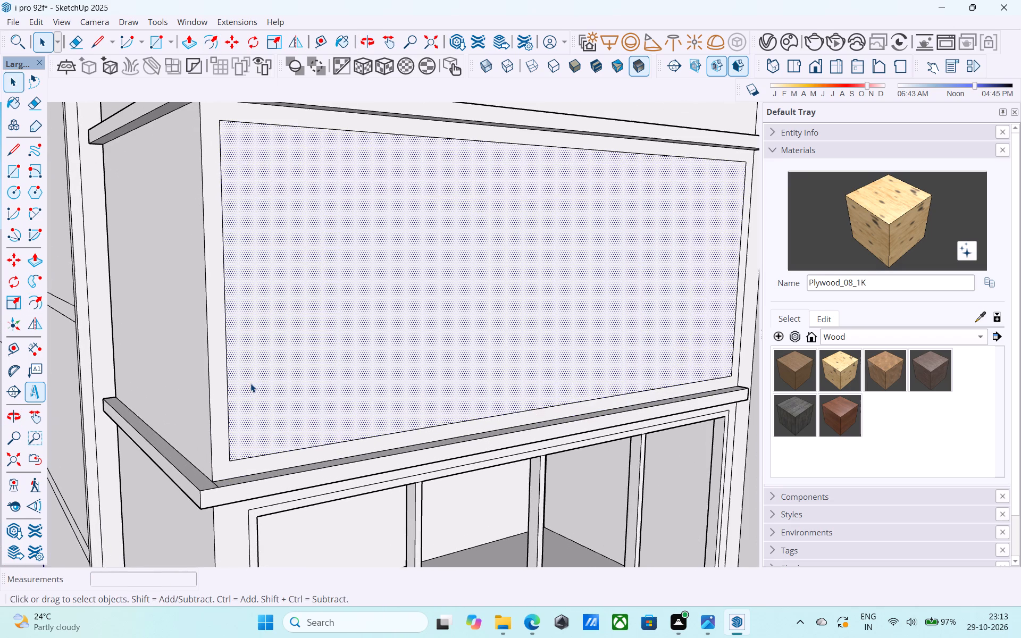
key(f)
click(250, 383)
key(3)
key(shift+quotedbl)
key(Return)
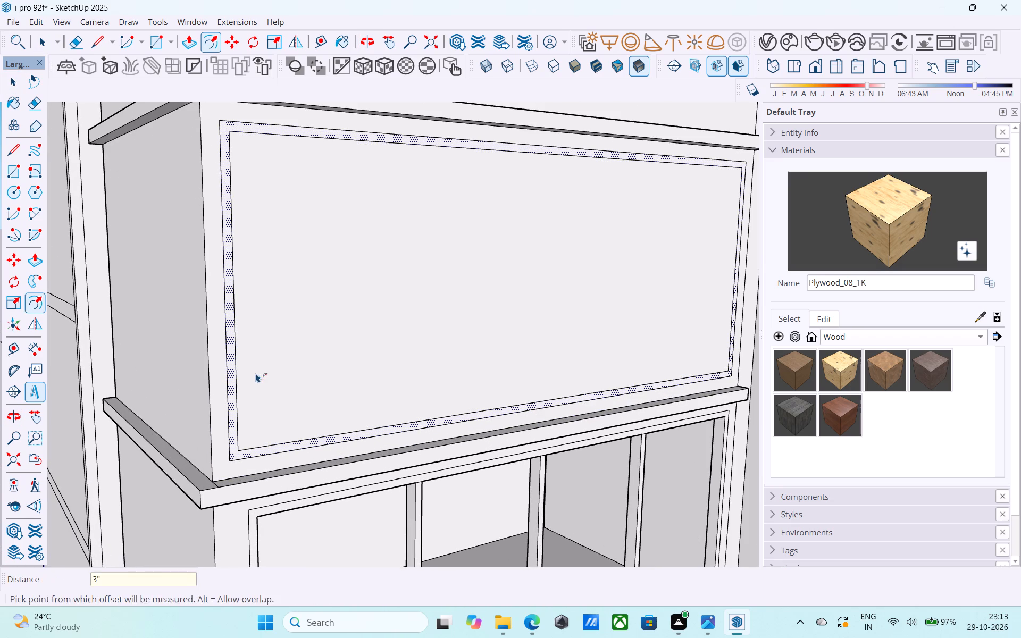
key(space)
Examine the whole tower from its front corner, comparing the new frame outline with the floors above and below.
click(236, 377)
key(m)
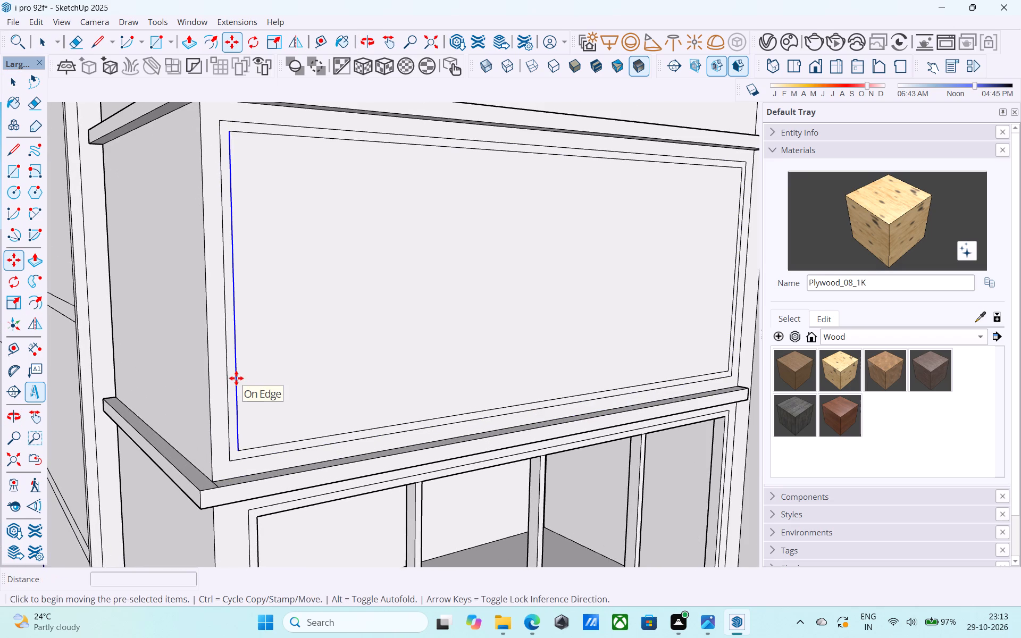
scroll(236, 378, down, 13)
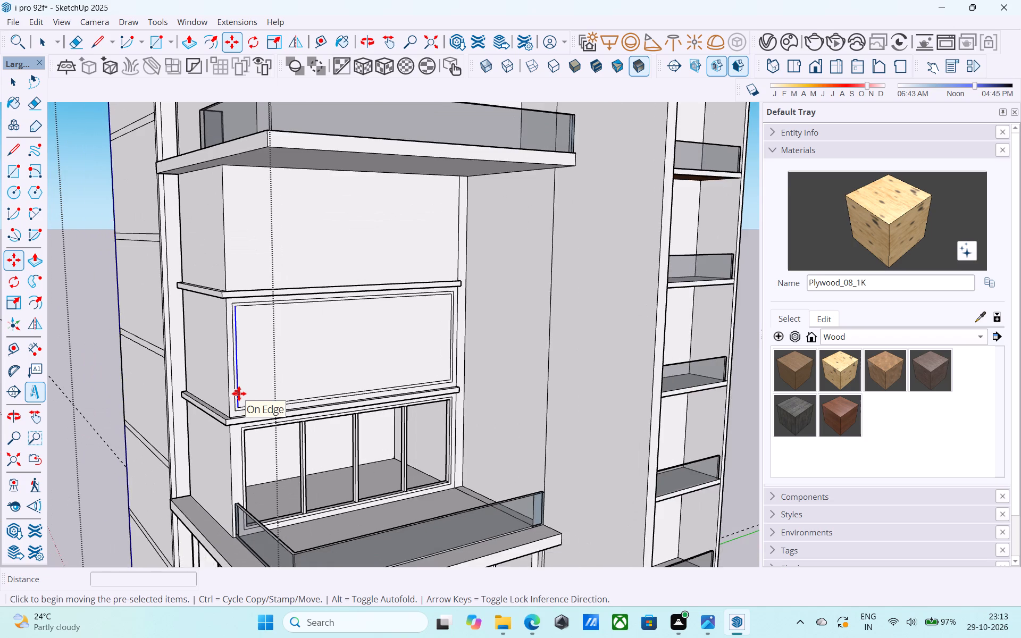
scroll(241, 372, down, 16)
middle_drag(253, 387, 286, 388)
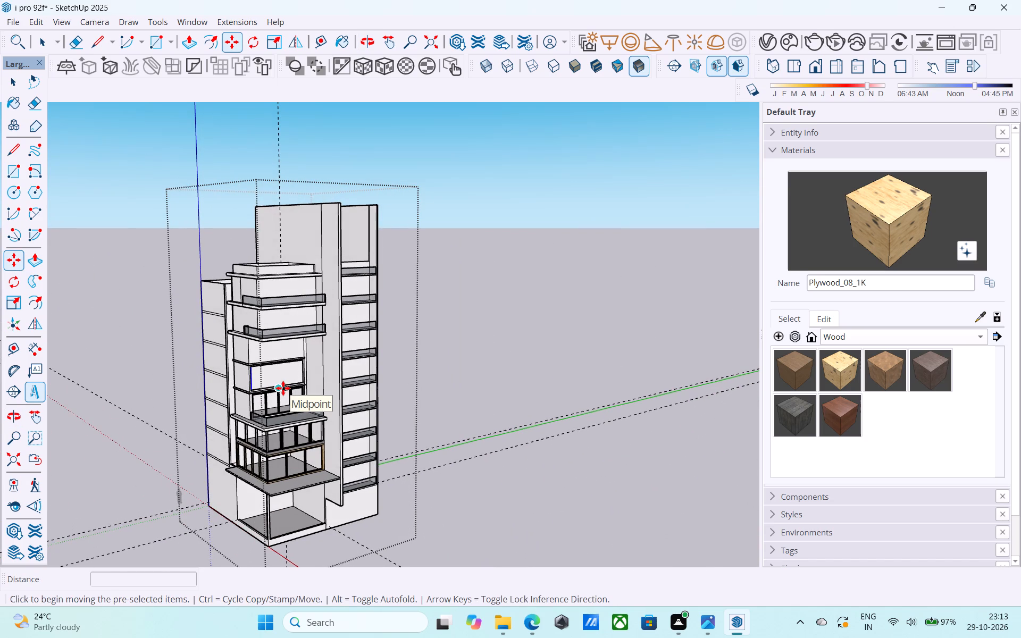
scroll(283, 388, up, 5)
scroll(283, 388, down, 2)
middle_drag(283, 388, 266, 351)
scroll(266, 351, down, 2)
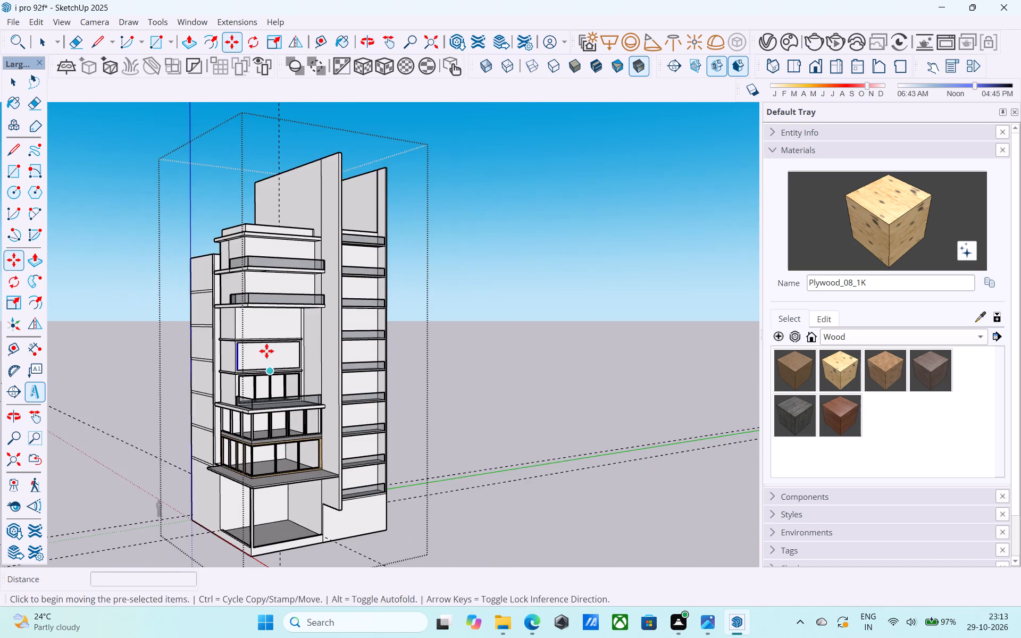
middle_drag(266, 351, 246, 339)
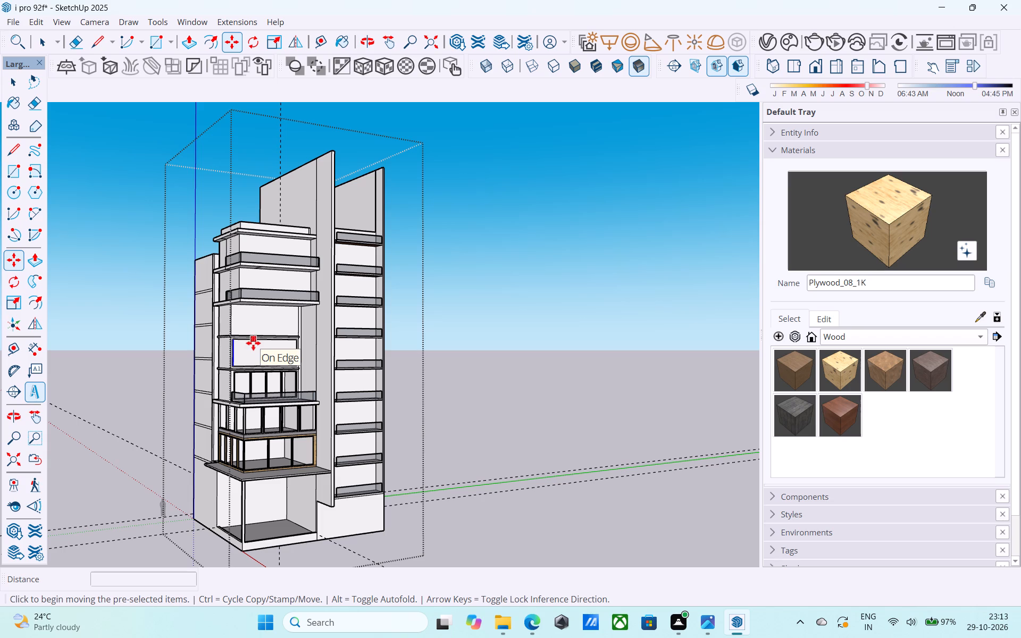
scroll(253, 343, down, 7)
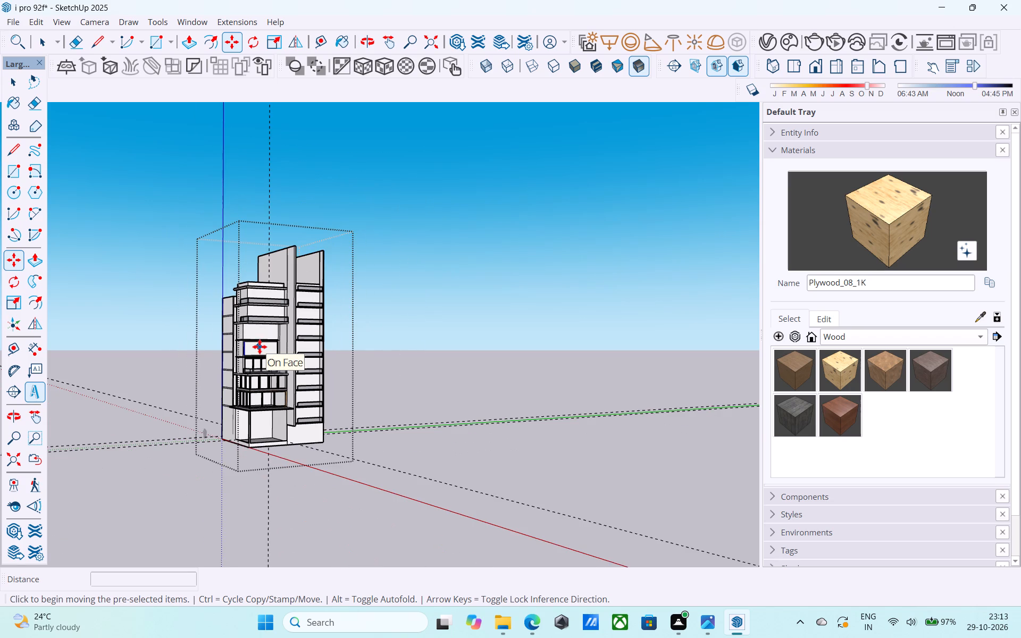
key(space)
scroll(260, 347, down, 6)
middle_drag(261, 347, 331, 380)
scroll(322, 384, up, 18)
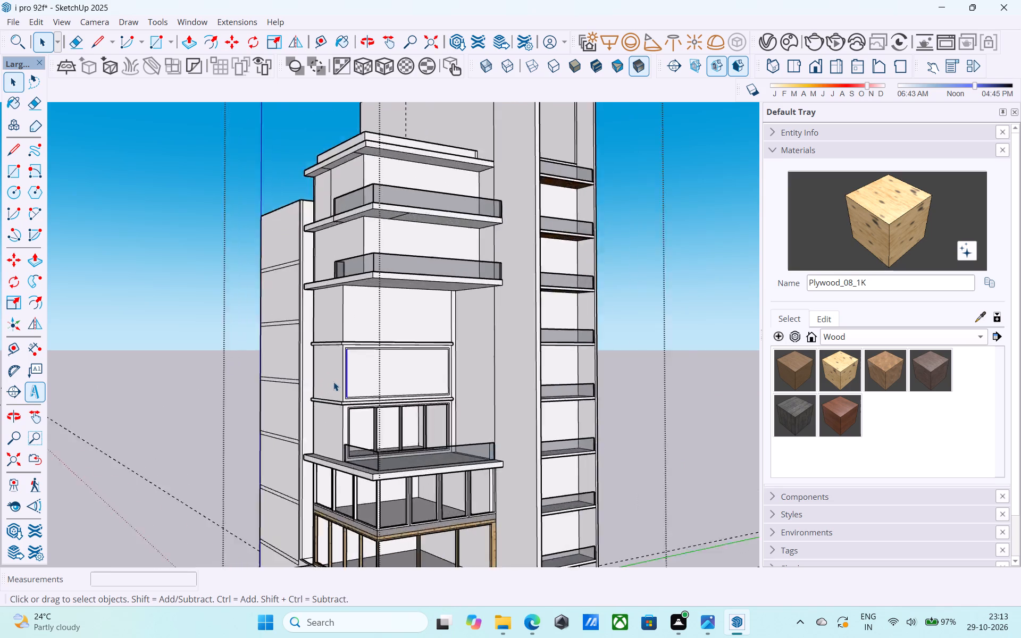
Copy the inner frame's vertical edge 22' across to its opposite side and divide the span into four equal panes.
scroll(333, 382, up, 6)
middle_drag(364, 388, 319, 380)
shift+scroll(318, 380, up, 11)
scroll(302, 387, down, 4)
text(nm)
click(287, 219)
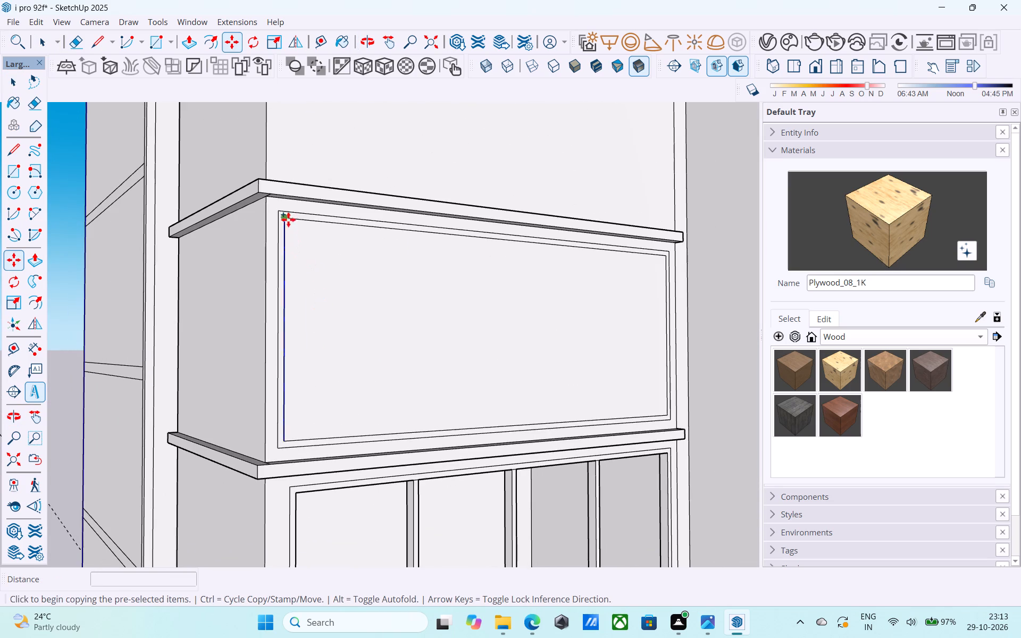
scroll(474, 251, up, 1)
middle_drag(488, 251, 288, 286)
scroll(288, 286, down, 1)
scroll(367, 303, up, 10)
click(624, 258)
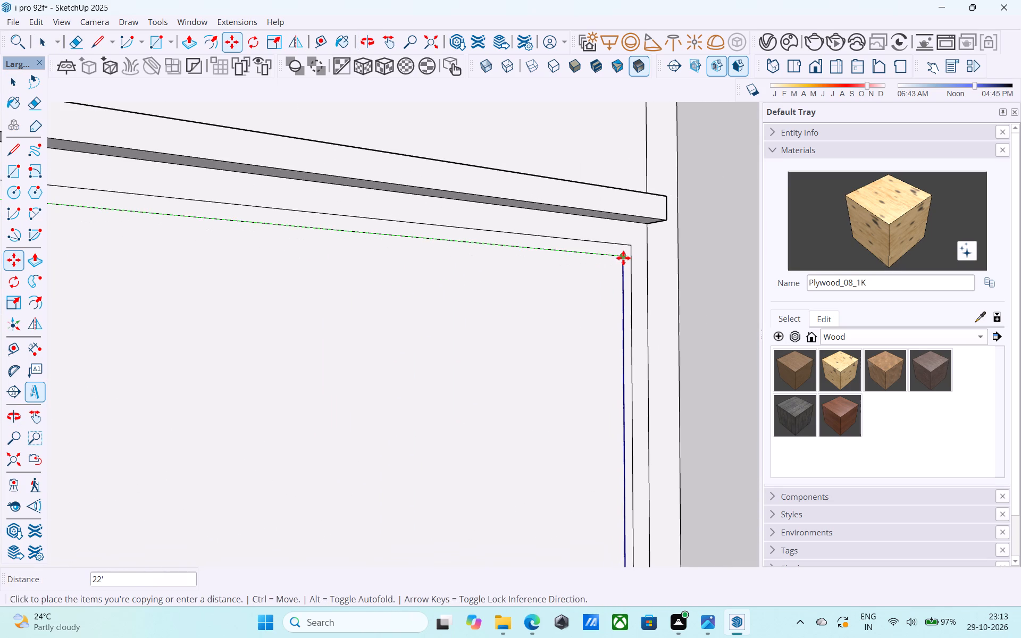
text(/4)
key(Return)
key(space)
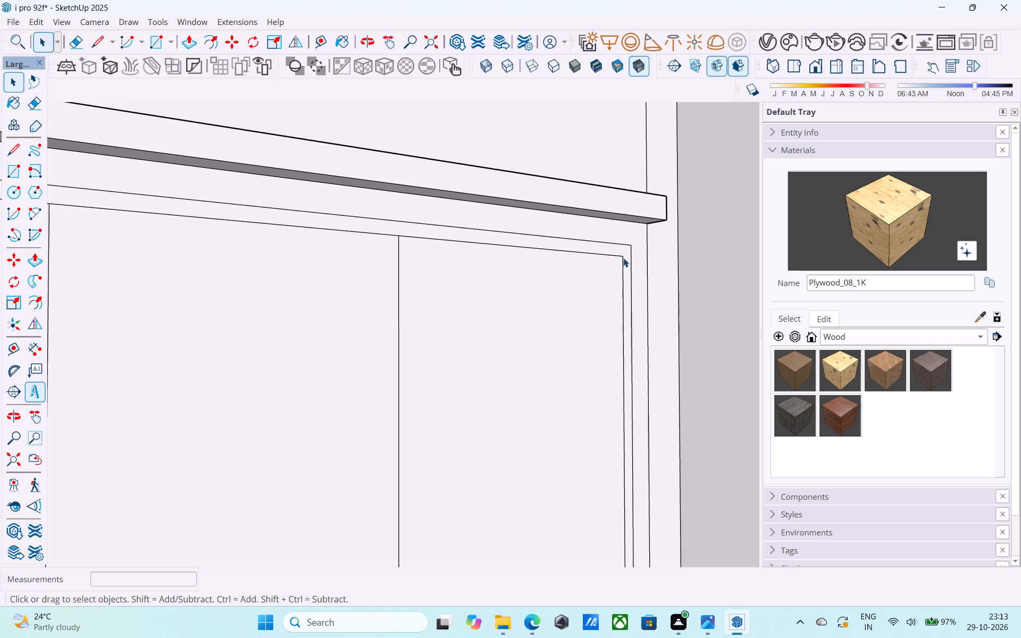
Copy the three pane division lines 3" sideways to outline the mullions of this window bay.
scroll(623, 258, down, 15)
middle_drag(613, 261, 512, 328)
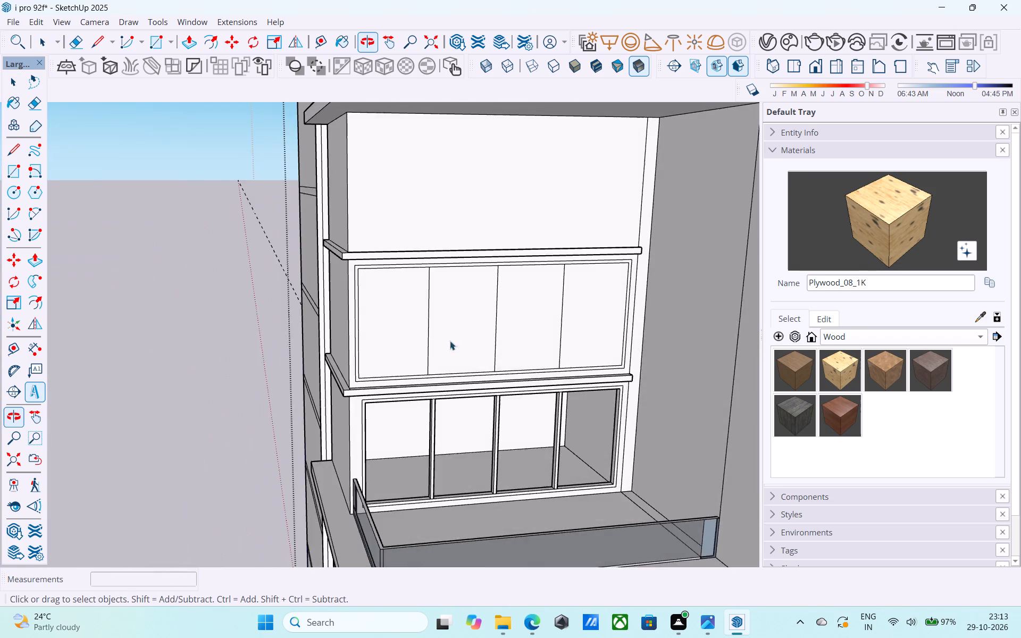
scroll(419, 340, up, 4)
click(412, 340)
key(space)
click(434, 372)
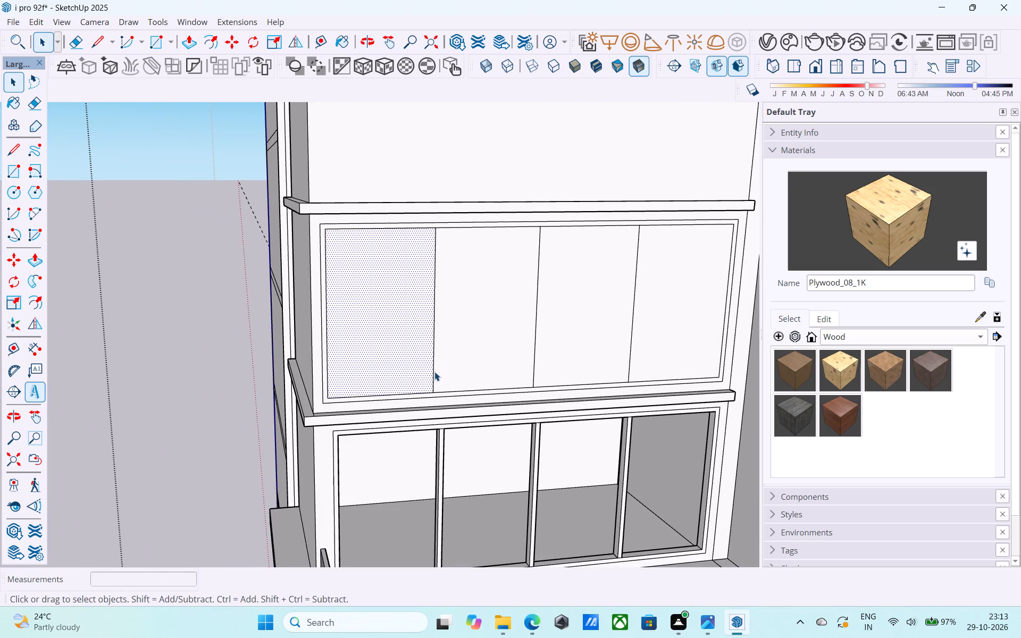
key(m)
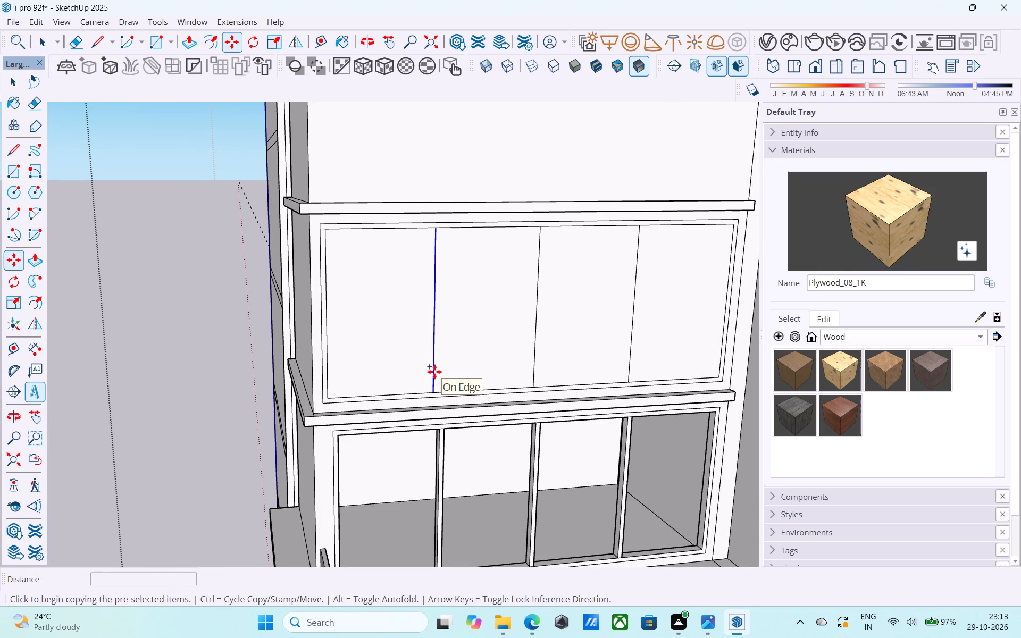
key(space)
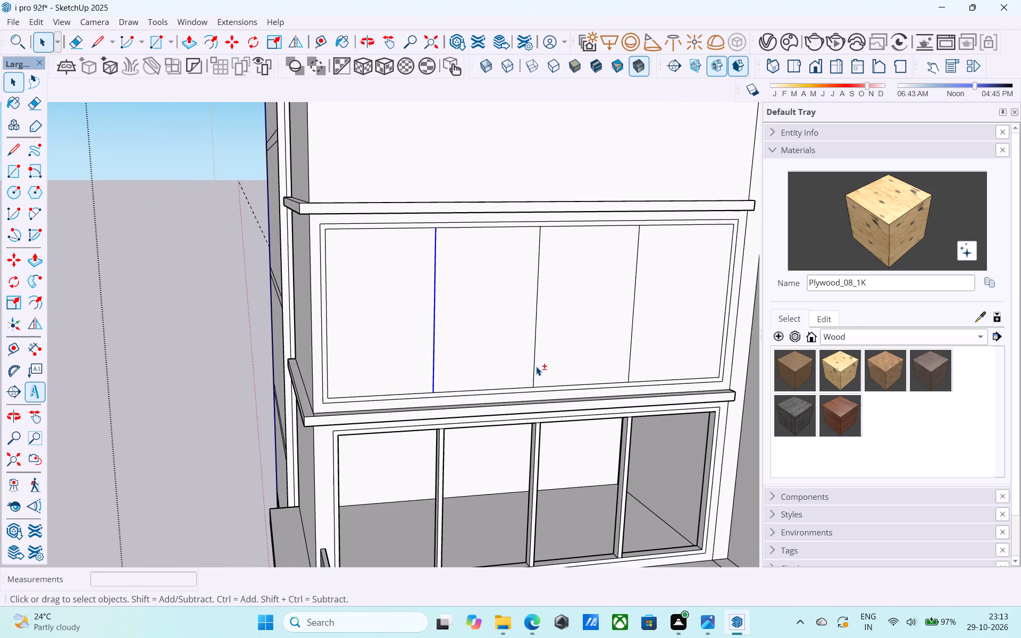
shift+click(535, 366)
shift+middle_drag(587, 372, 519, 363)
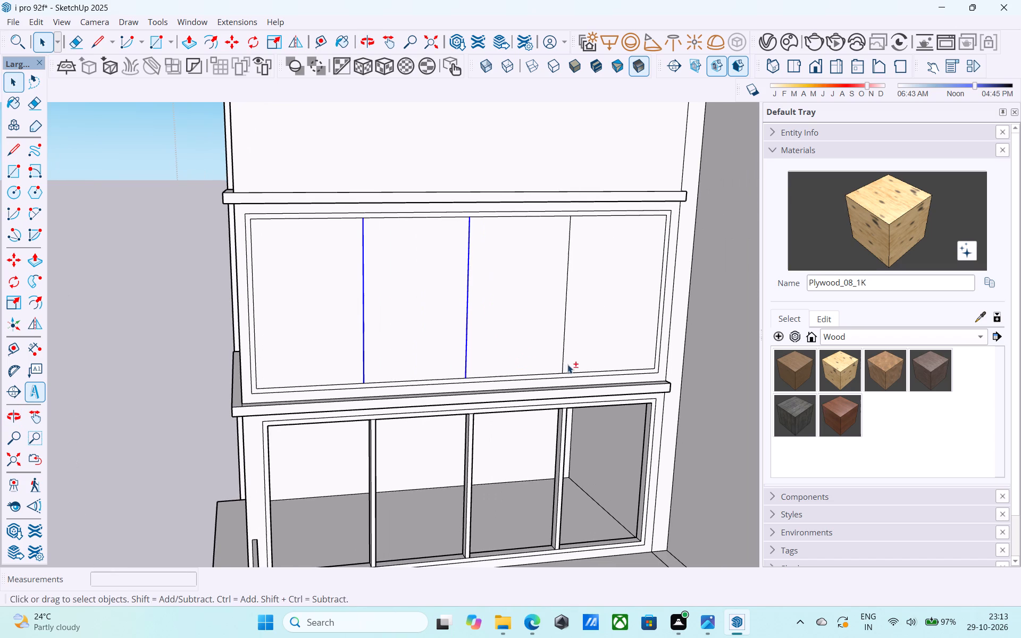
shift+click(563, 359)
shift+middle_drag(423, 371, 474, 362)
shift+scroll(435, 362, up, 1)
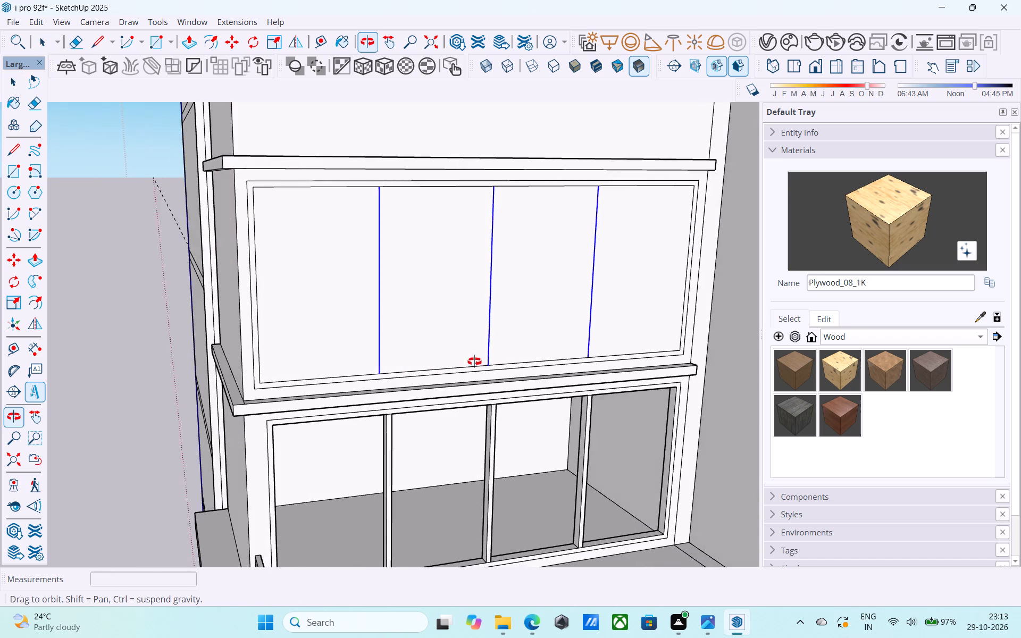
shift+middle_drag(474, 362, 535, 373)
key(m)
ctrl+scroll(286, 400, up, 3)
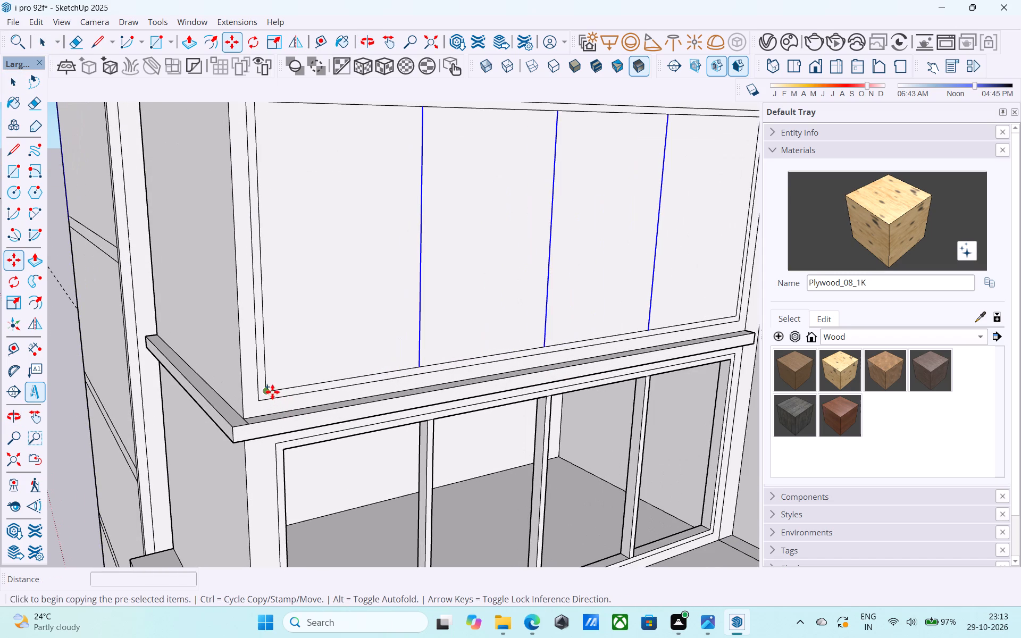
click(272, 392)
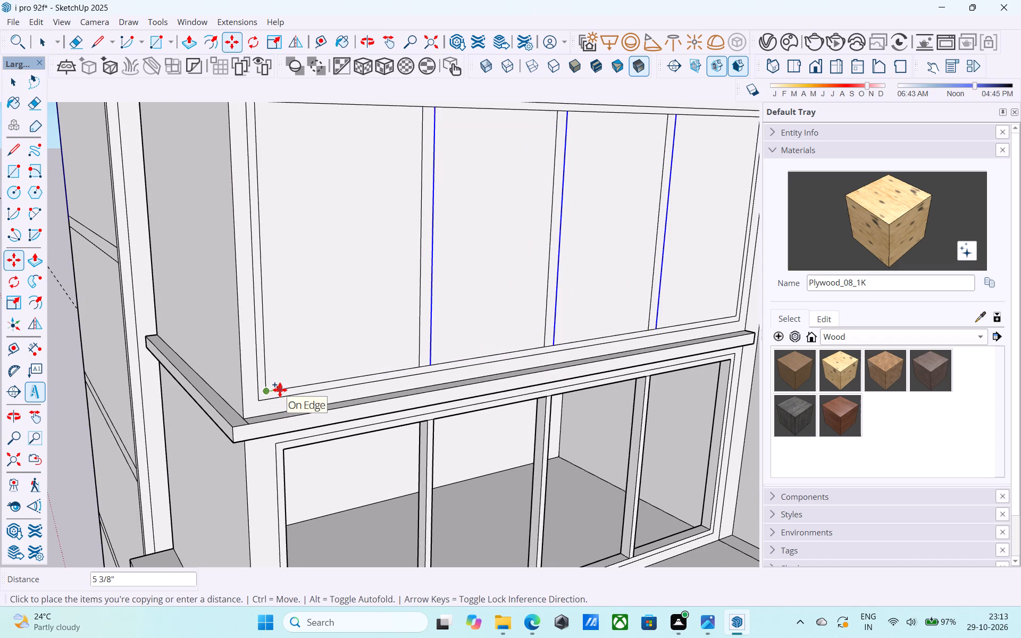
text(3")
key(Return)
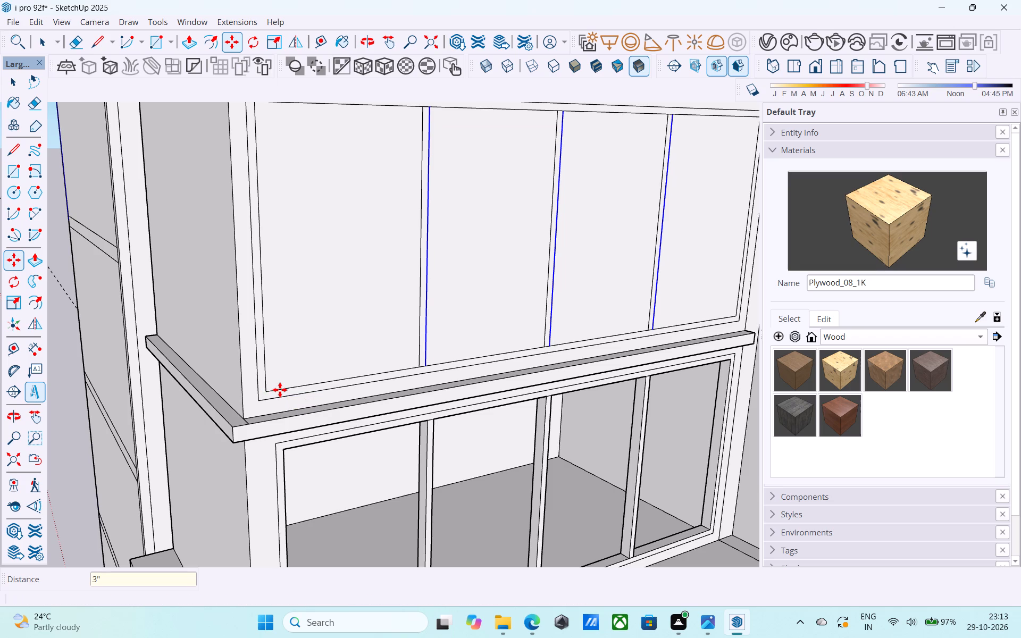
key(space)
Push the first two panes from the tower's corner back into the storey, leaving the mullion between them.
scroll(291, 430, up, 1)
click(347, 356)
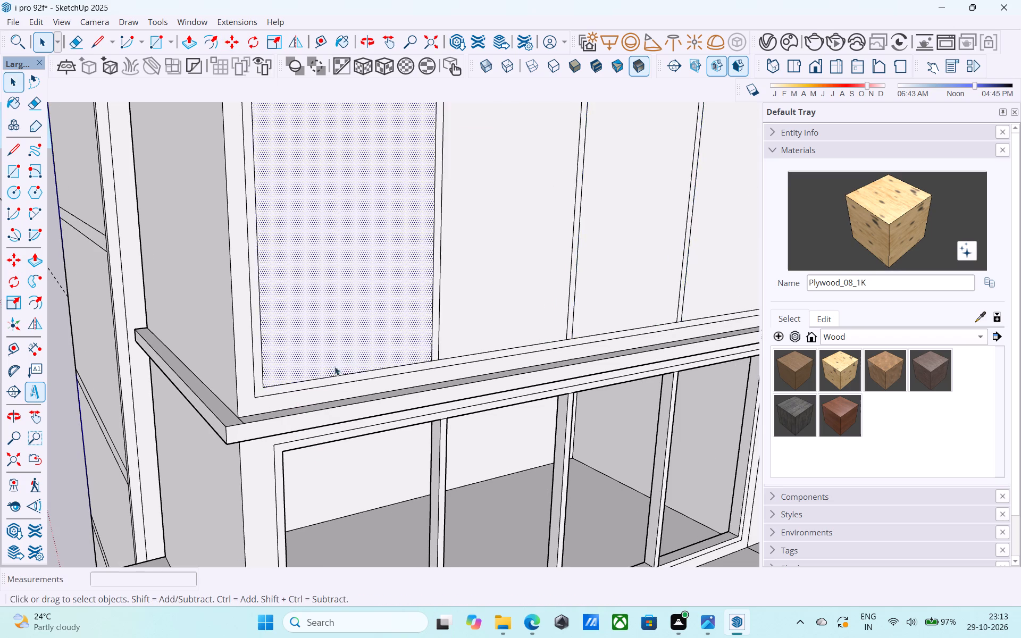
scroll(331, 364, down, 8)
key(p)
scroll(337, 316, up, 4)
double_click(336, 316)
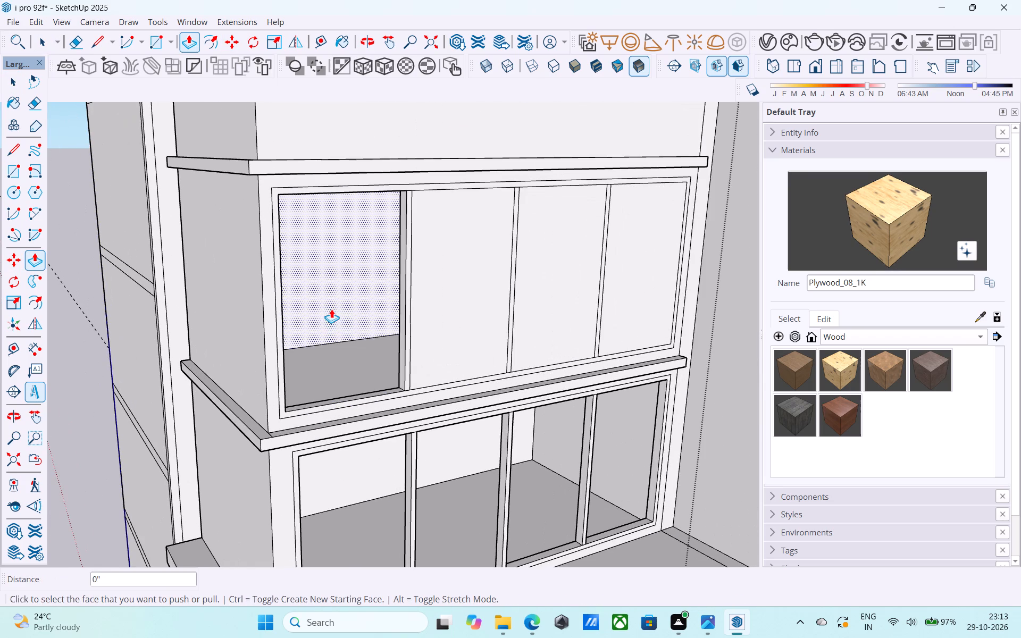
double_click(484, 311)
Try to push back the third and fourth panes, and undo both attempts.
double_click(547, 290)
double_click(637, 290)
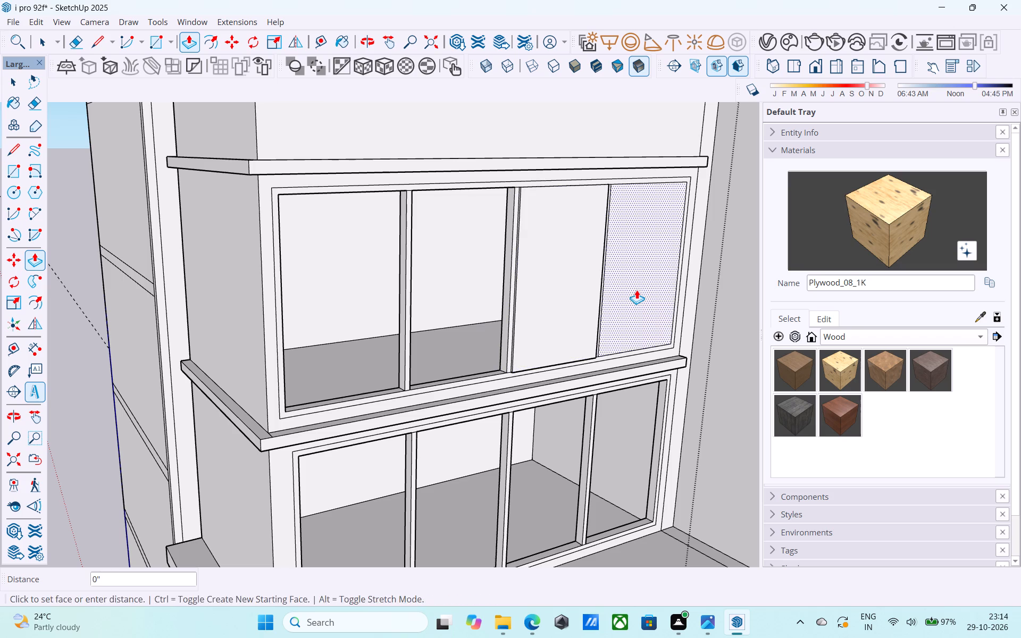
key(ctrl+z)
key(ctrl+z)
Push the third and fourth panes back to the same depth as the first two openings.
click(562, 294)
scroll(562, 294, up, 2)
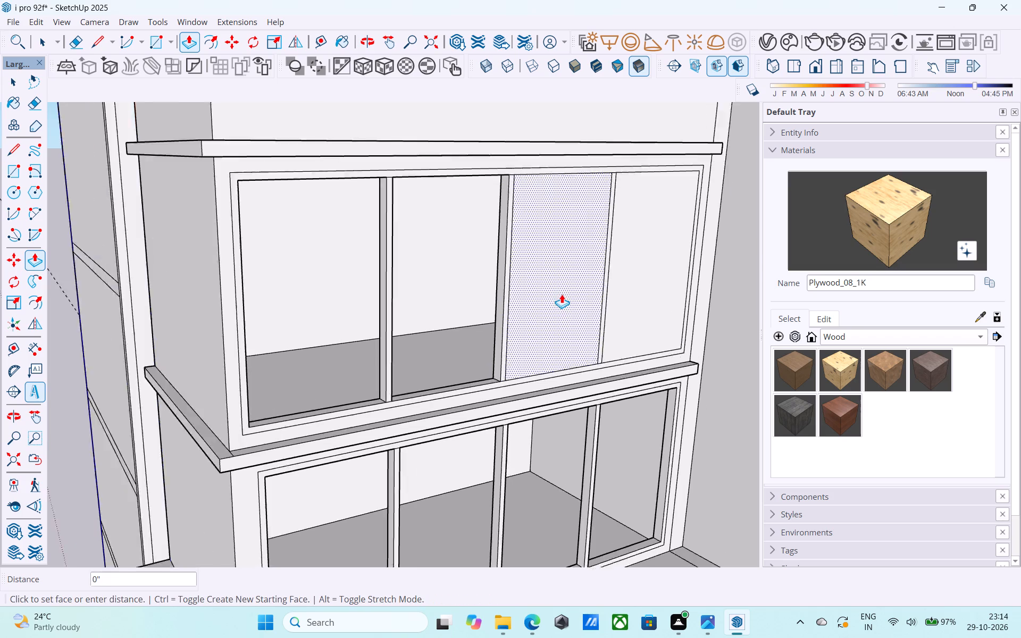
scroll(562, 294, up, 2)
click(470, 284)
double_click(643, 276)
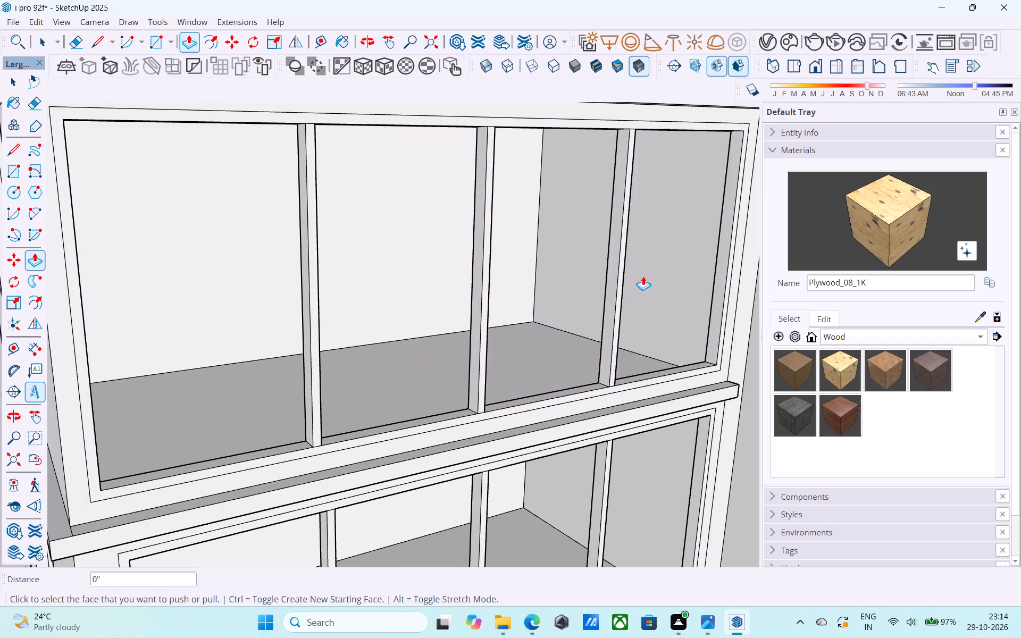
scroll(644, 271, down, 10)
key(space)
Examine the two stacked four-pane window bays in relation to the tower's balconies and the storeys above.
middle_drag(644, 271, 651, 283)
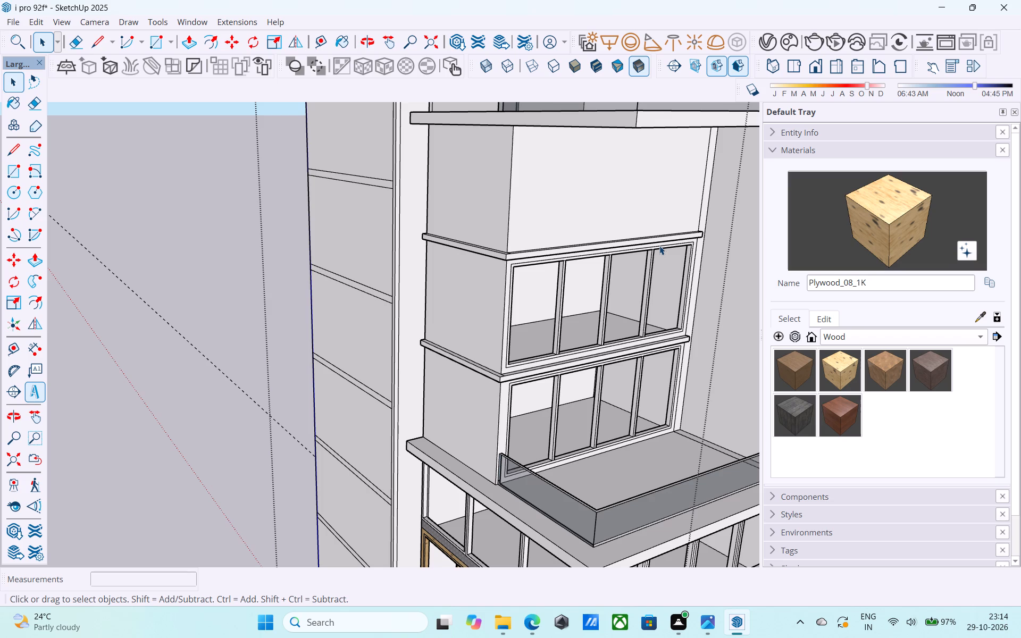
scroll(659, 246, down, 8)
middle_drag(649, 263, 559, 242)
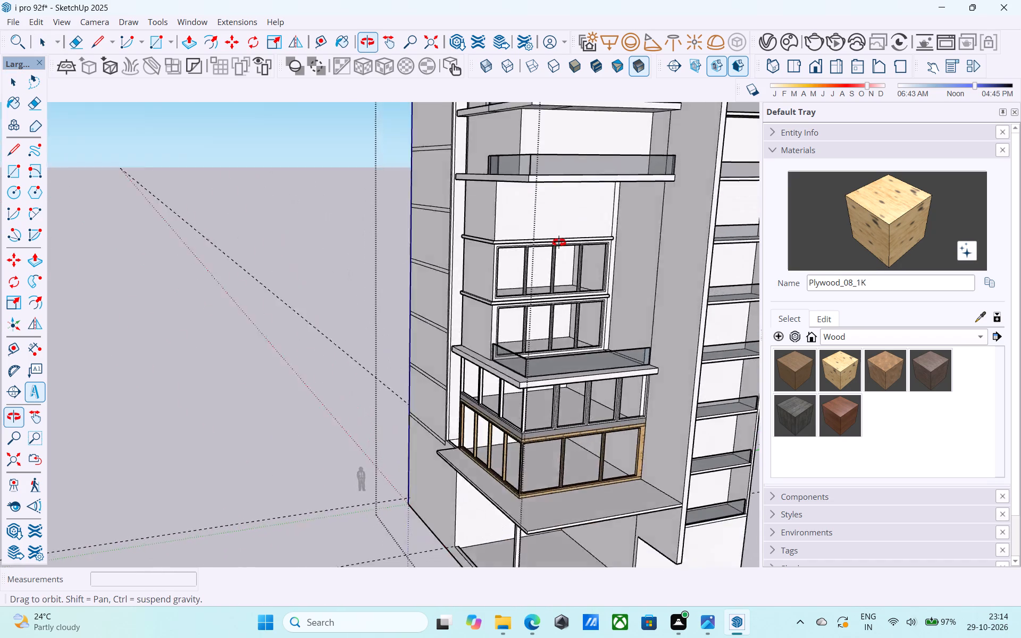
middle_drag(559, 242, 501, 326)
scroll(504, 276, up, 4)
middle_drag(487, 304, 486, 302)
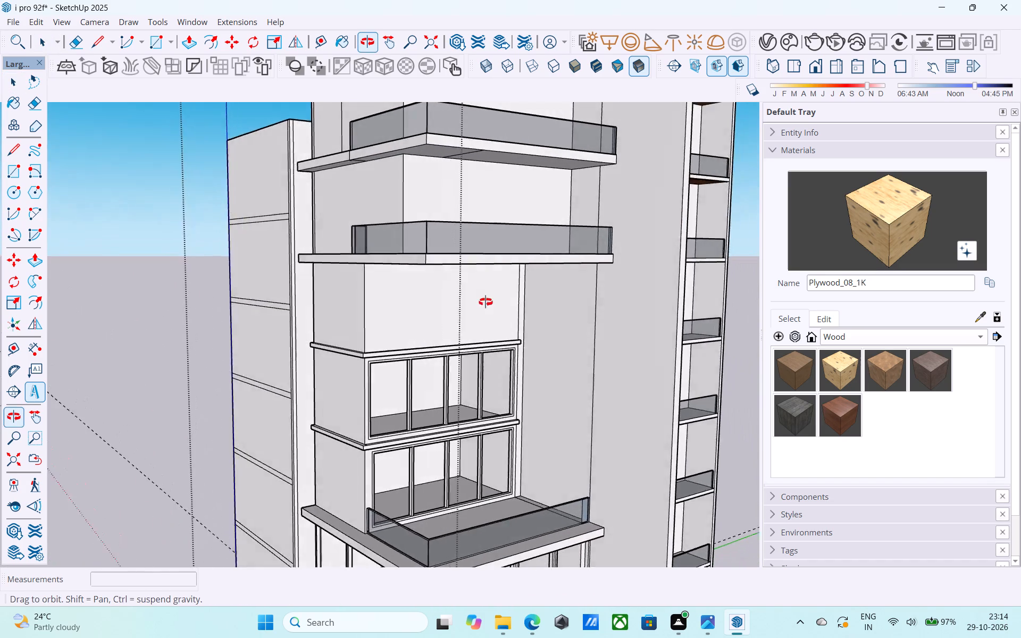
middle_drag(486, 302, 578, 297)
Offset the long wall face of the storey just below the balcony slab inward by 6".
scroll(446, 315, up, 3)
middle_drag(423, 322, 373, 316)
scroll(423, 322, up, 1)
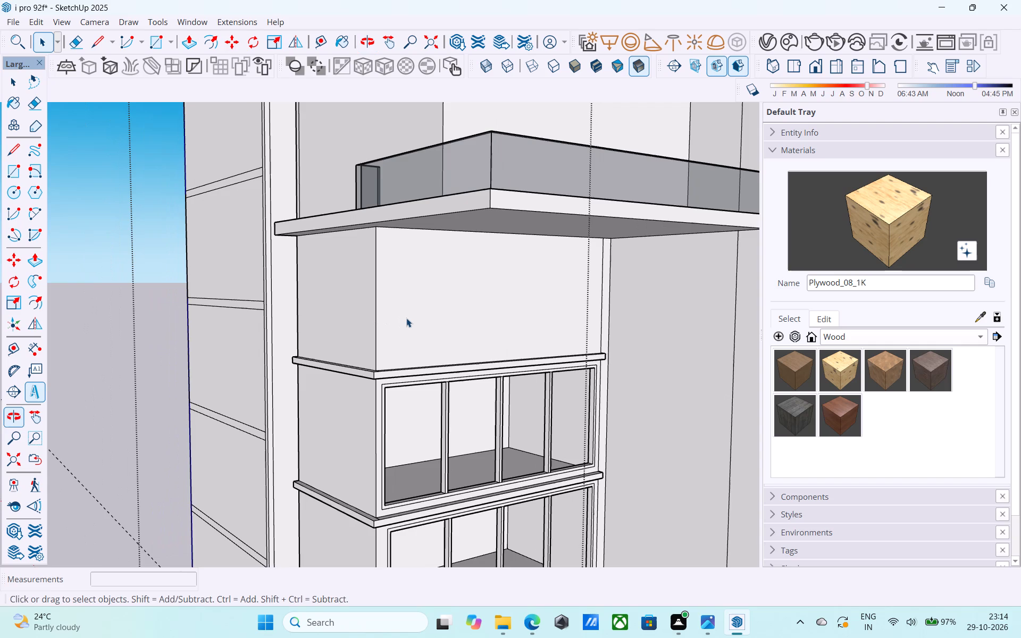
click(406, 318)
scroll(406, 318, up, 5)
middle_drag(406, 318, 409, 334)
key(f)
click(411, 333)
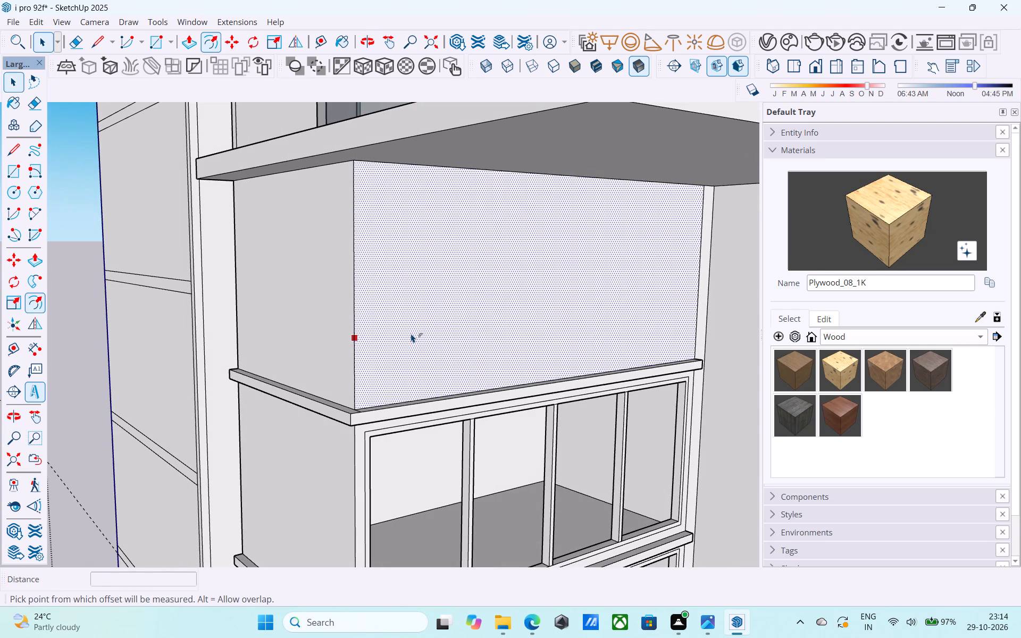
key(6)
key(shift+quotedbl)
key(Return)
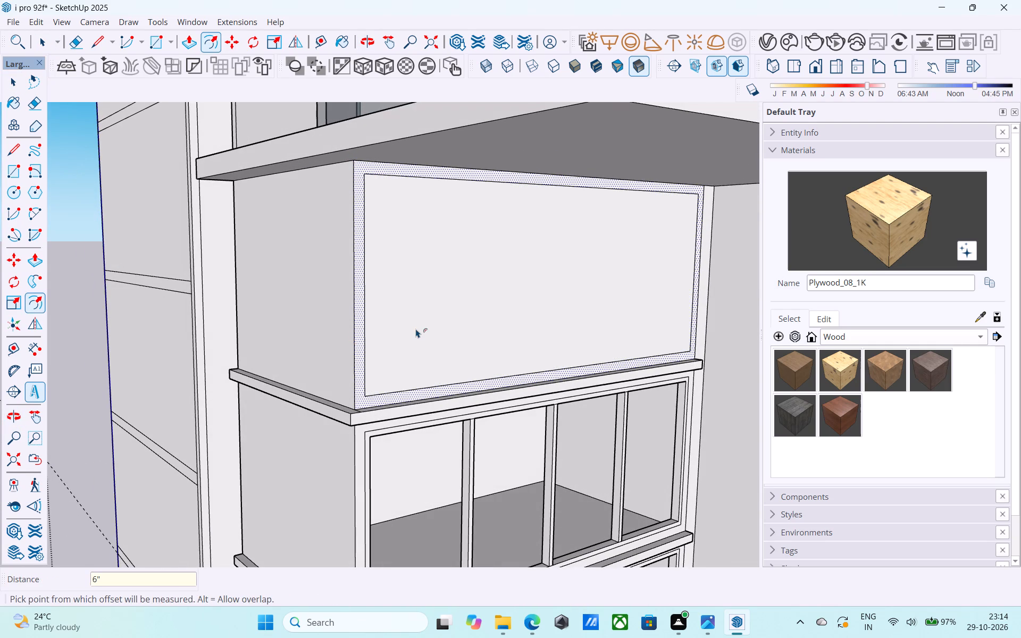
key(space)
Offset the inner panel face of that storey inward by 3" to form the window frame border.
click(416, 328)
key(g)
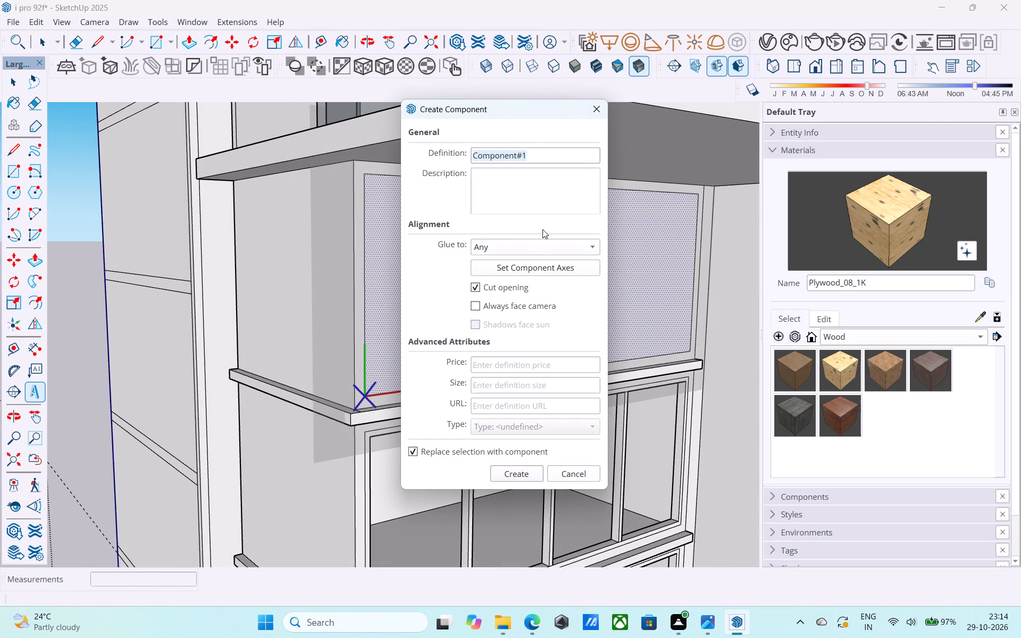
click(592, 112)
key(f)
click(533, 249)
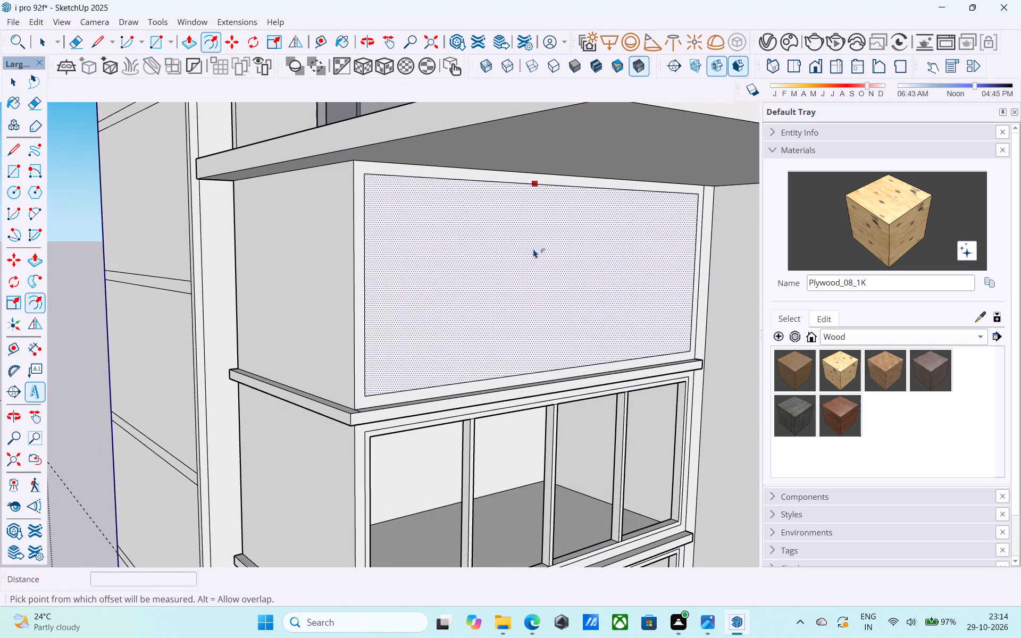
key(3)
key(shift+quotedbl)
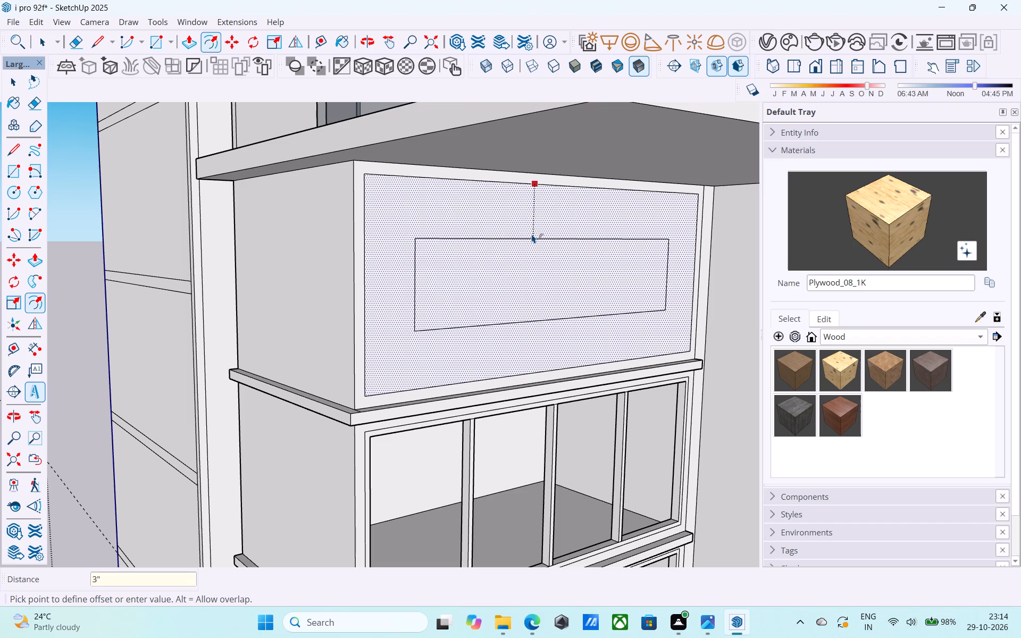
key(Return)
key(space)
Copy the new frame's inner vertical edge 22' across to its opposite side and divide the span into four equal panes.
click(372, 249)
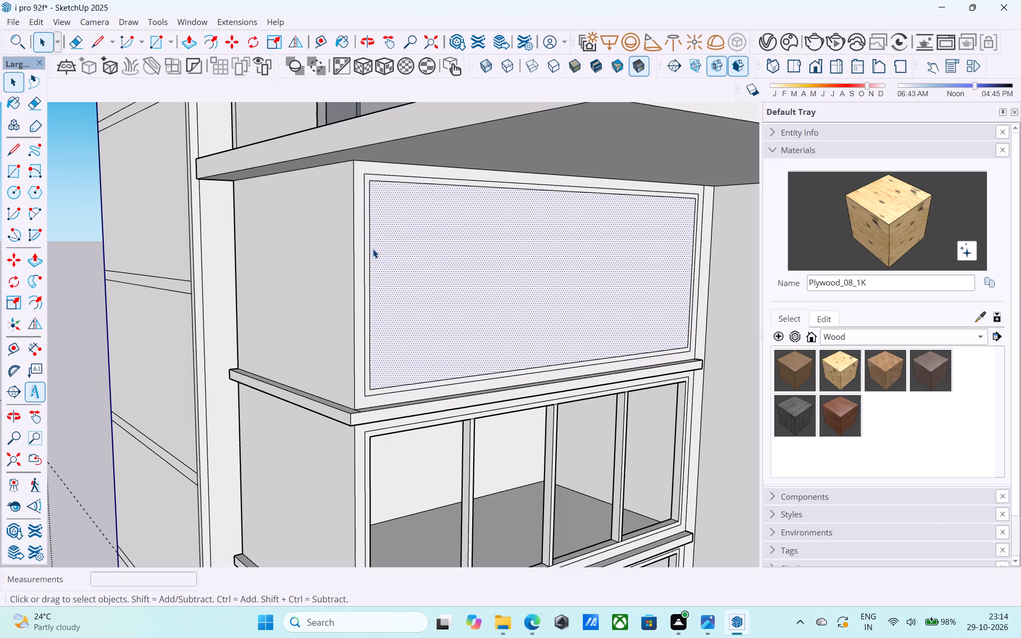
click(369, 249)
key(m)
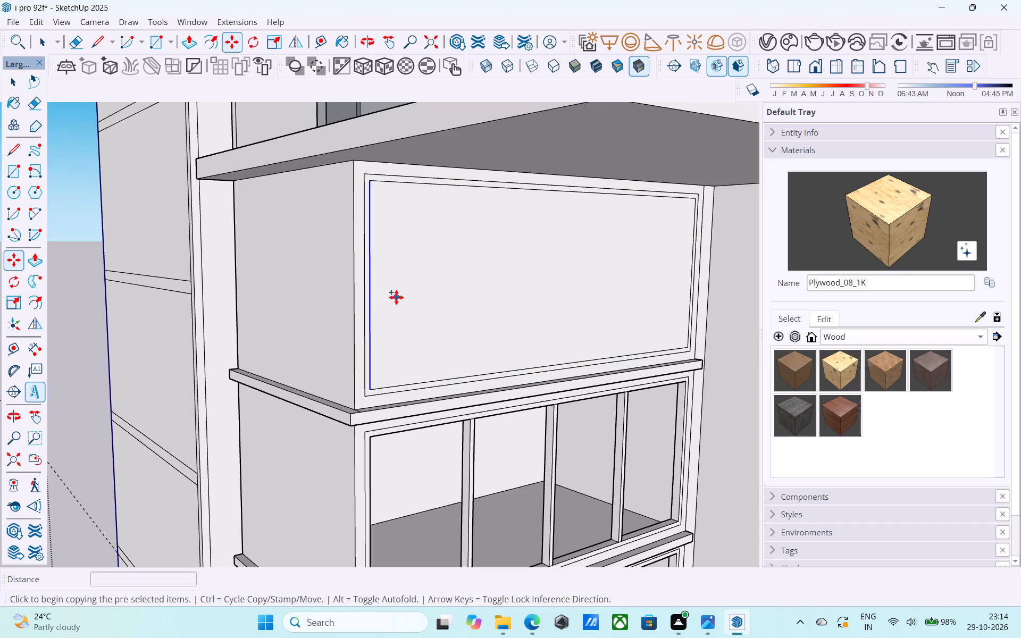
middle_drag(396, 298, 374, 281)
scroll(371, 336, up, 7)
click(330, 396)
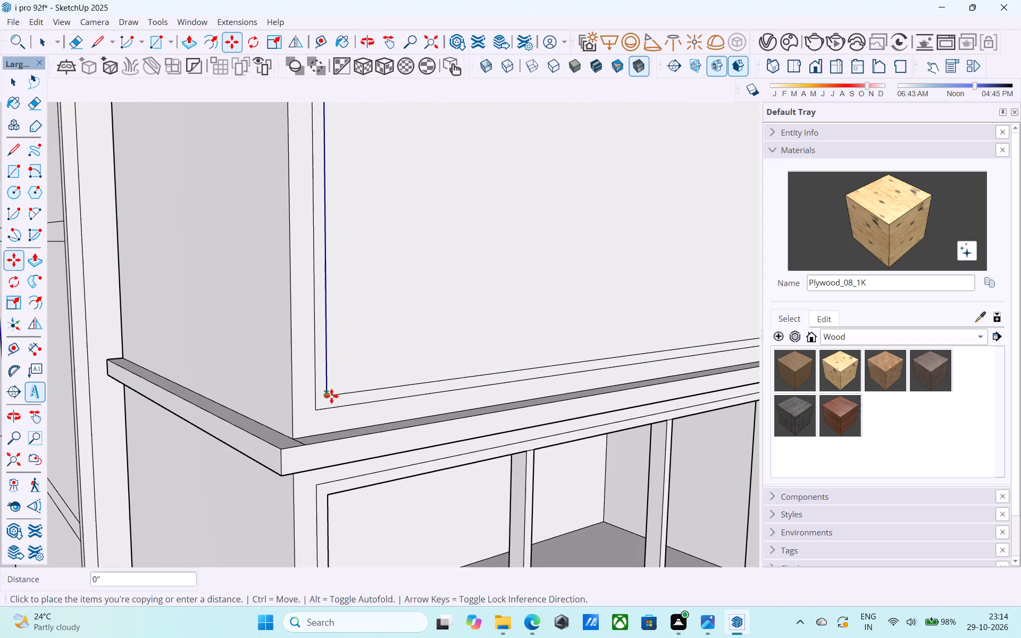
scroll(417, 371, down, 8)
middle_drag(427, 371, 290, 390)
scroll(484, 391, up, 3)
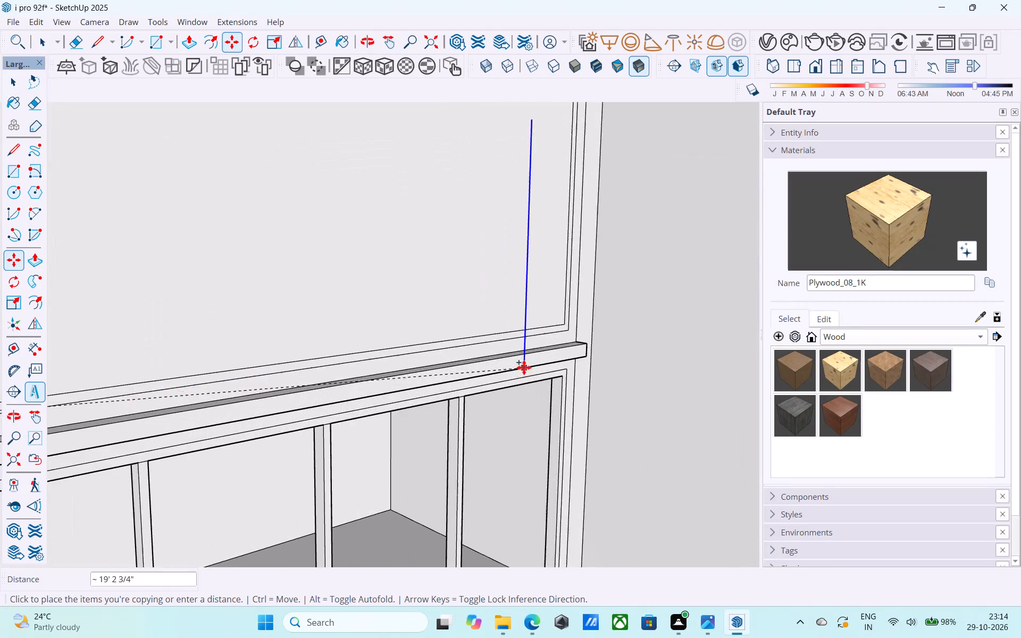
scroll(524, 367, up, 8)
click(578, 313)
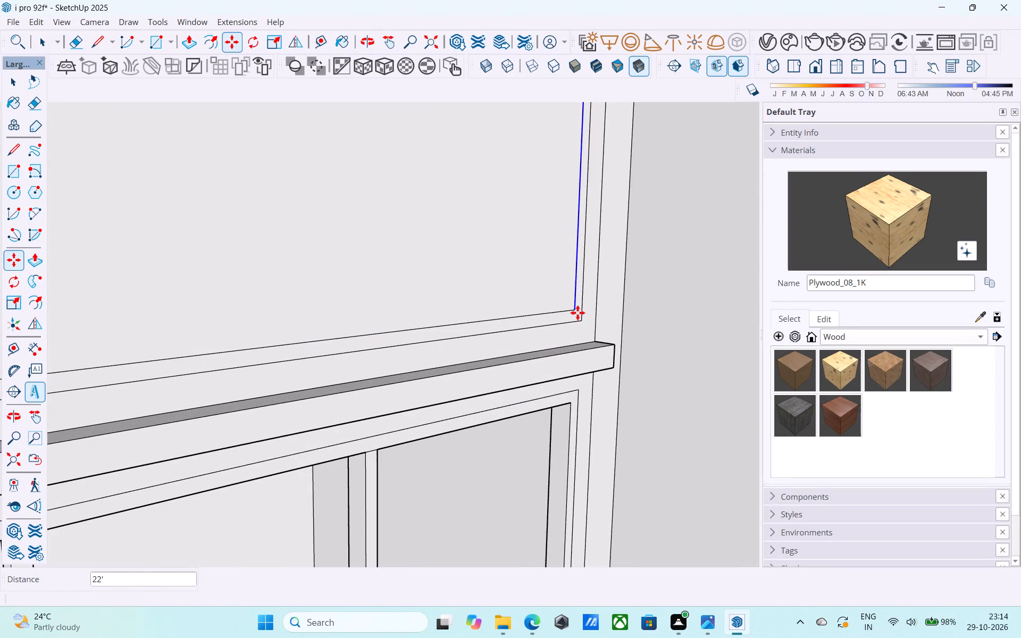
text(/4)
key(Return)
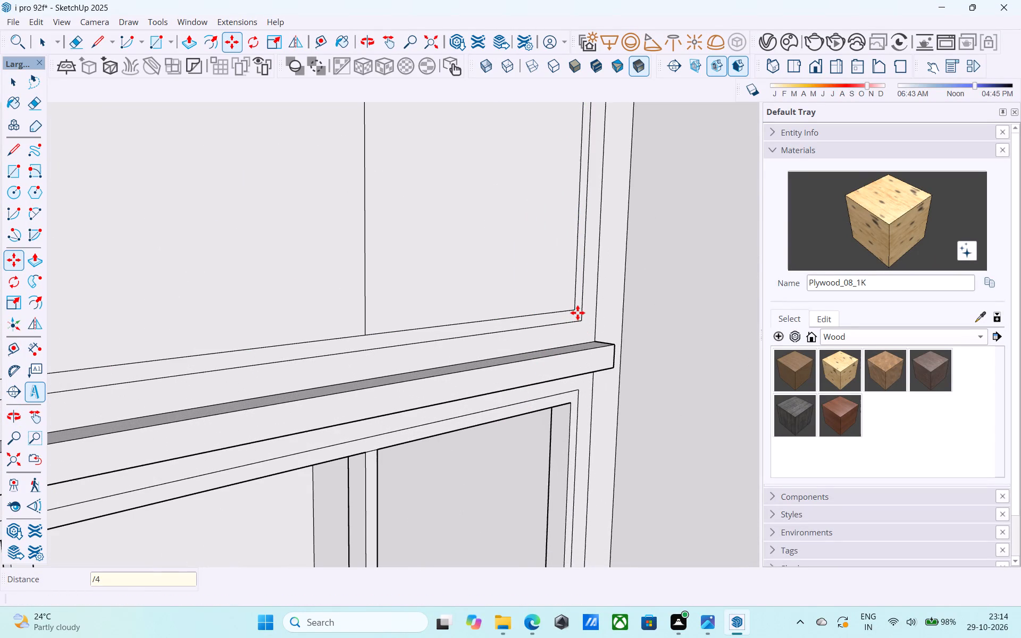
key(space)
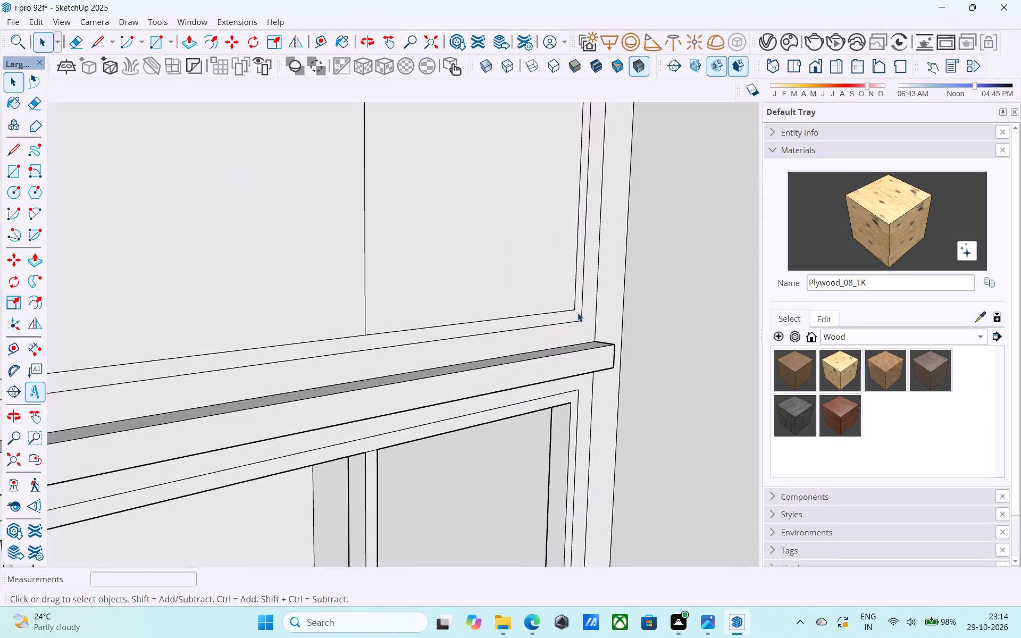
scroll(540, 338, down, 13)
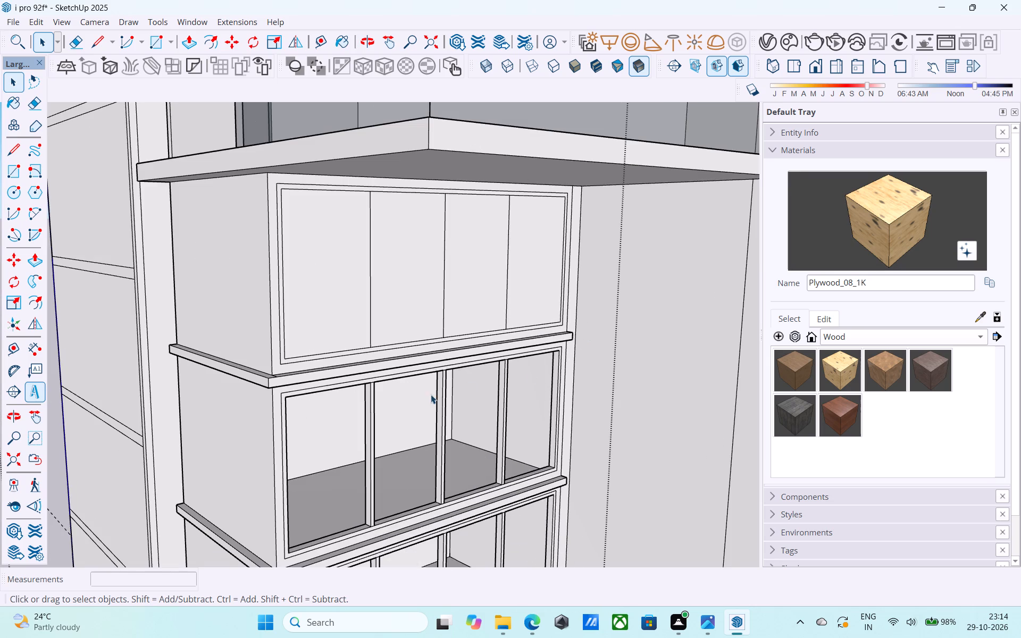
shift+middle_drag(431, 394, 431, 359)
shift+middle_drag(425, 356, 489, 337)
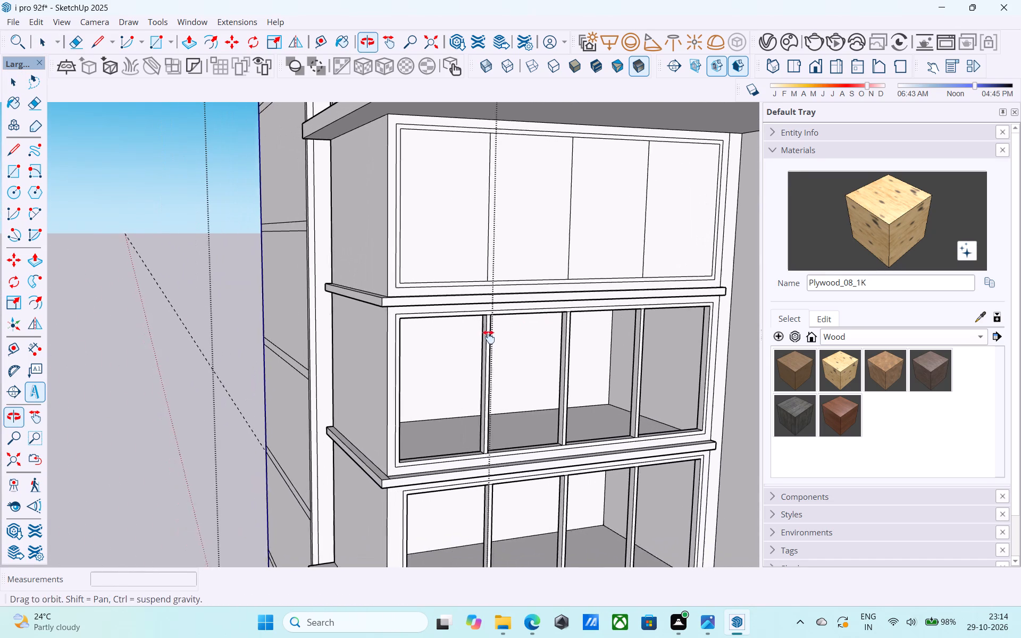
Copy the three pane divider lines of the new frame 3" sideways to form the mullion strips.
shift+middle_drag(489, 337, 492, 336)
scroll(492, 336, up, 3)
scroll(492, 335, down, 4)
shift+middle_drag(492, 335, 360, 413)
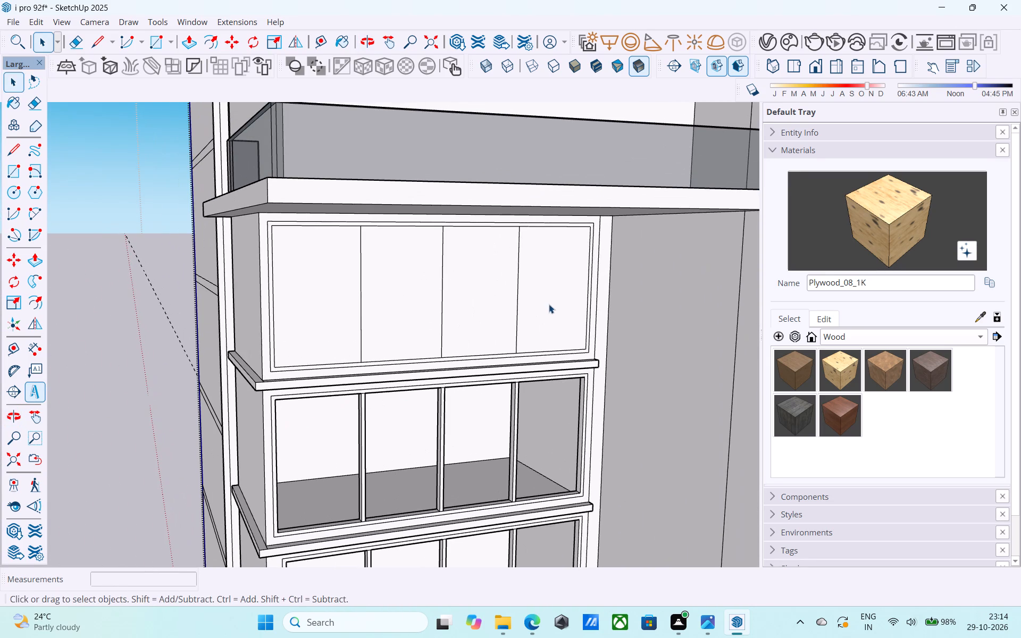
scroll(562, 274, up, 1)
click(514, 297)
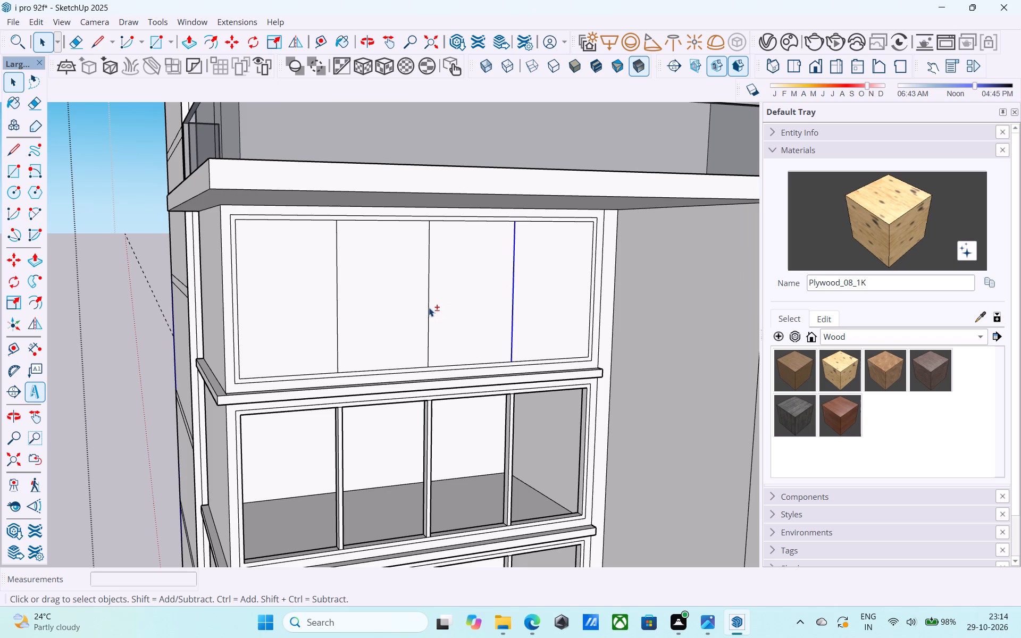
shift+click(429, 307)
shift+click(339, 321)
scroll(558, 351, up, 2)
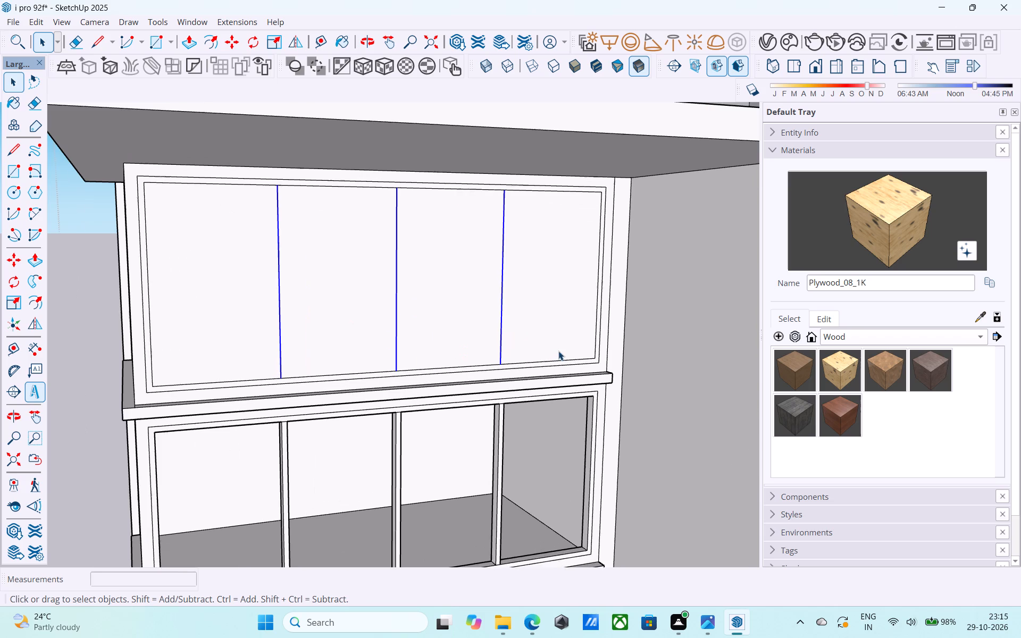
key(m)
scroll(505, 365, up, 4)
click(503, 365)
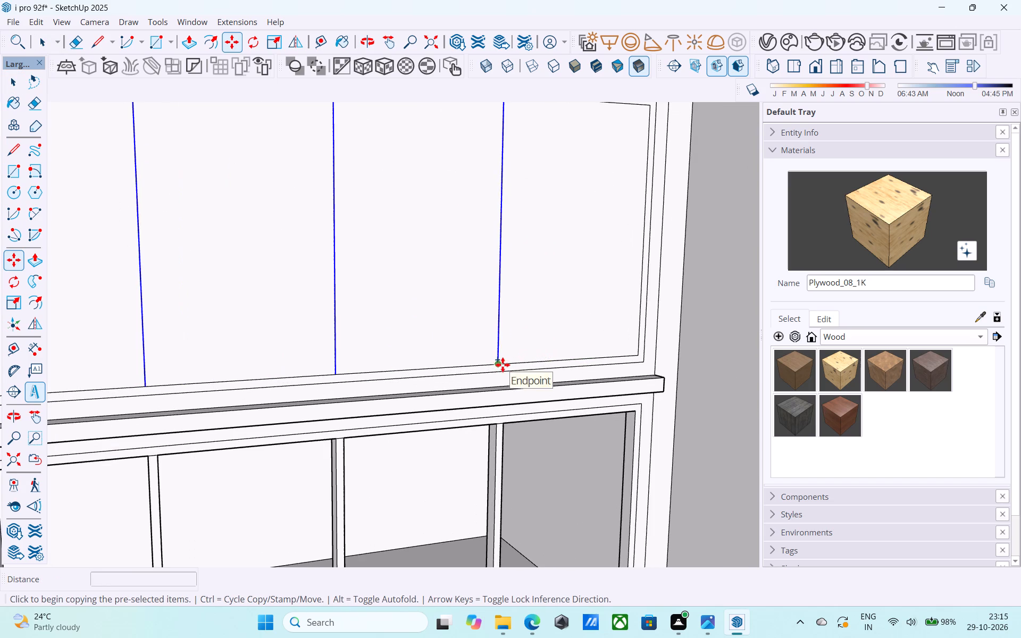
click(486, 363)
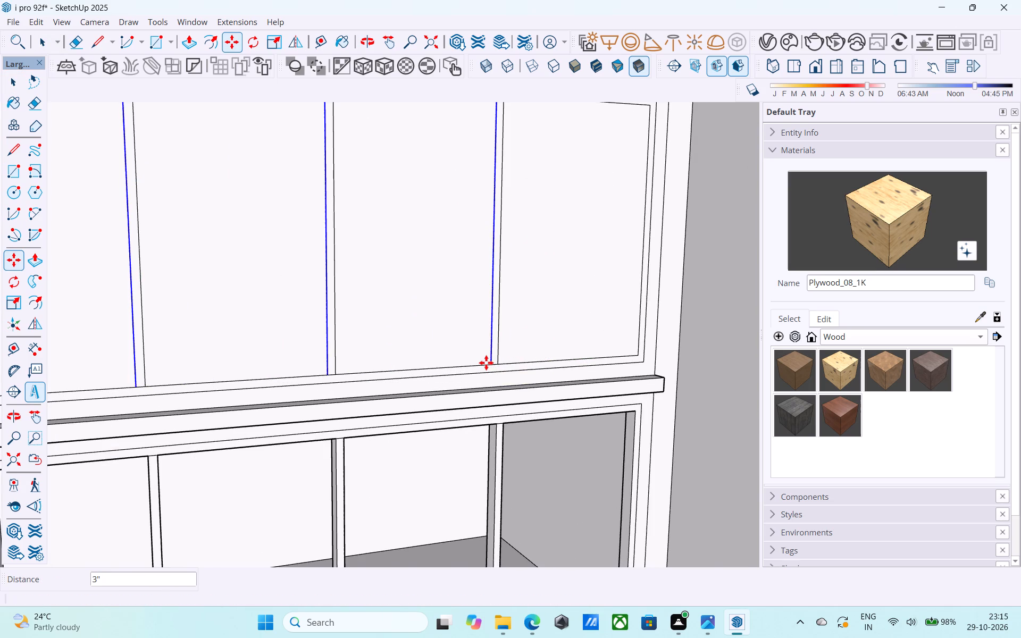
key(space)
Push the first two pane faces of the new window frame inward 6" to open them.
scroll(489, 360, down, 10)
click(336, 313)
scroll(331, 313, up, 4)
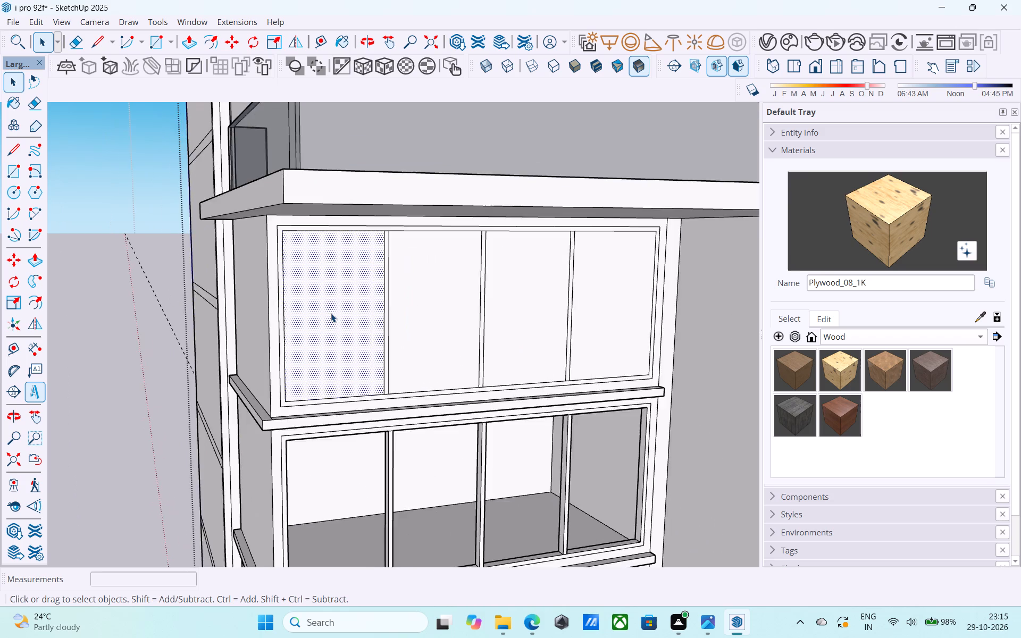
scroll(331, 313, up, 5)
key(p)
click(331, 313)
scroll(329, 307, up, 3)
click(326, 296)
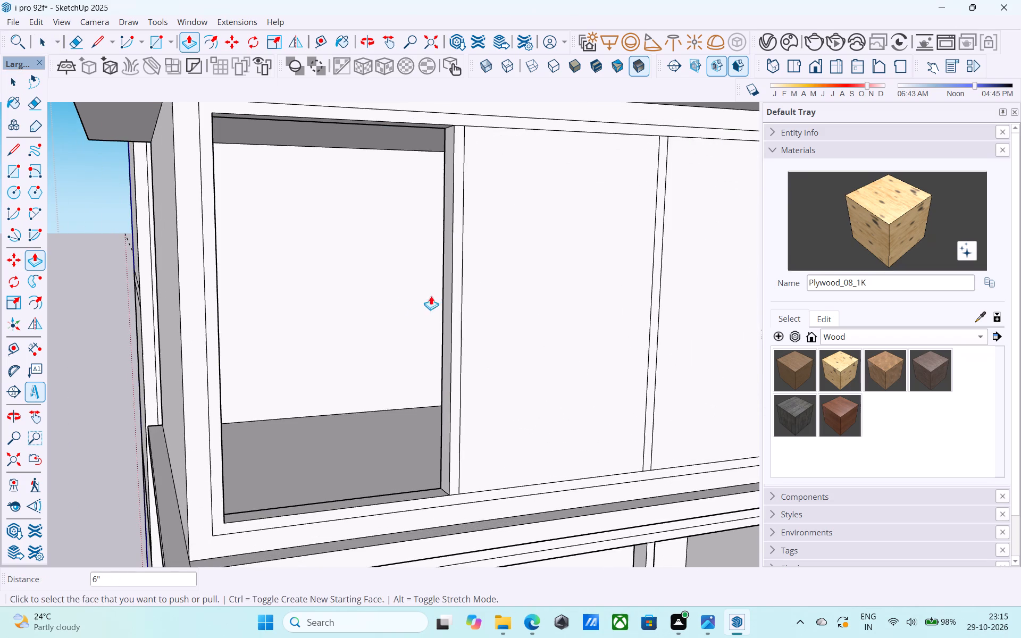
double_click(492, 287)
scroll(492, 287, down, 3)
shift+middle_drag(492, 287, 328, 279)
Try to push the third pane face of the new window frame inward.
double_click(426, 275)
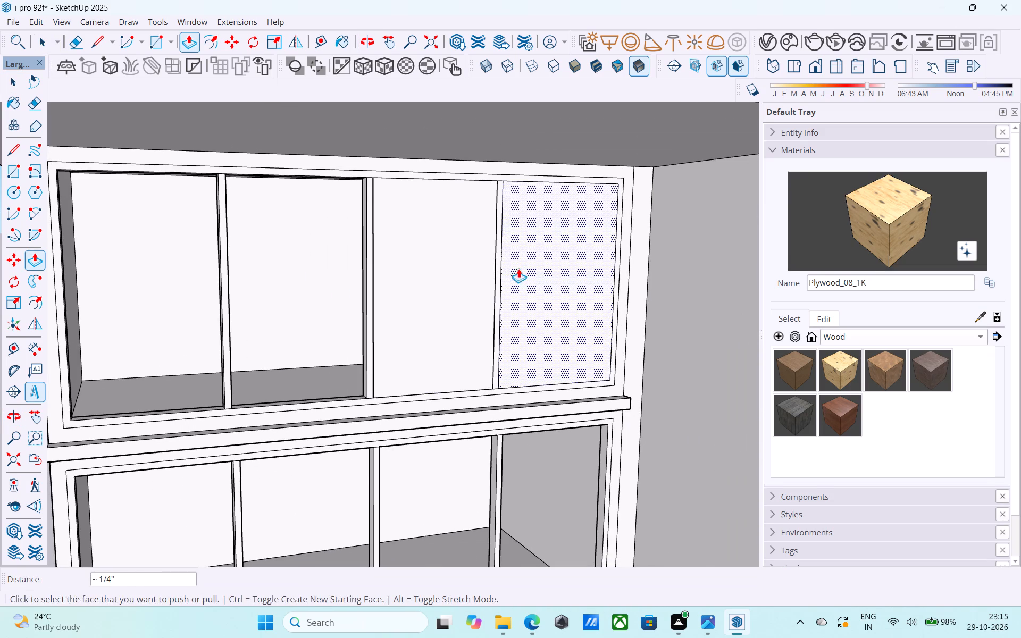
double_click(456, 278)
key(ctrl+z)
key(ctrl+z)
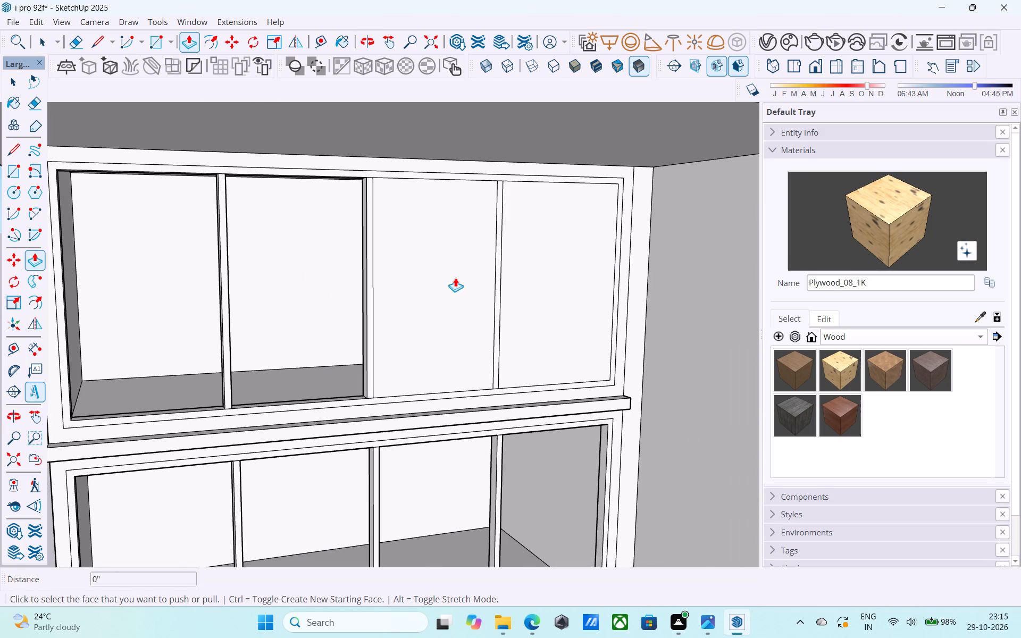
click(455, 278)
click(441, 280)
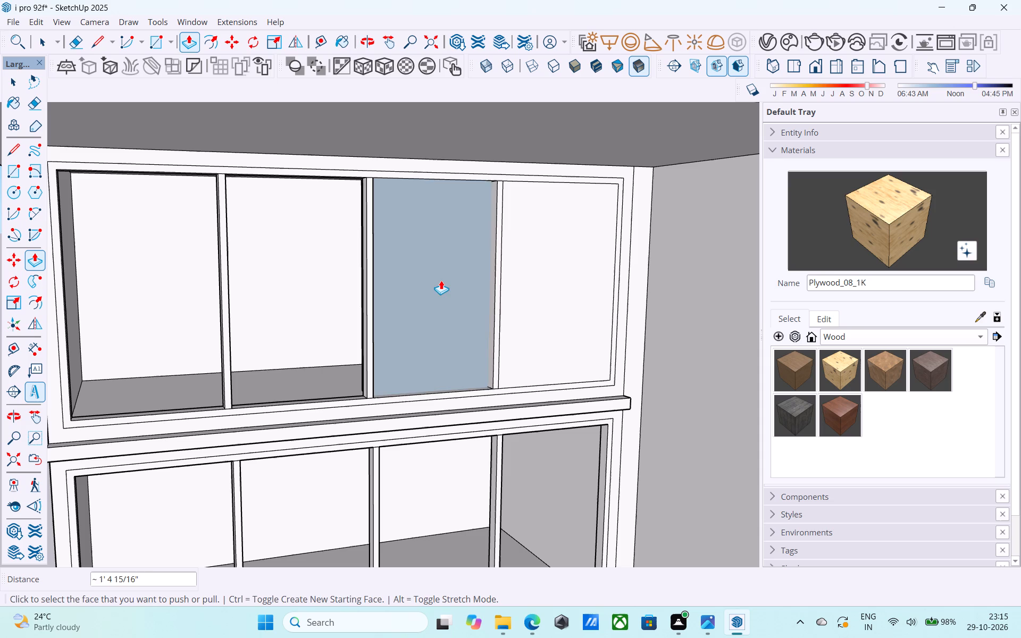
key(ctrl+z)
Push the third and fourth pane faces inward 6" to open the rest of the four-pane bay.
click(433, 301)
click(433, 272)
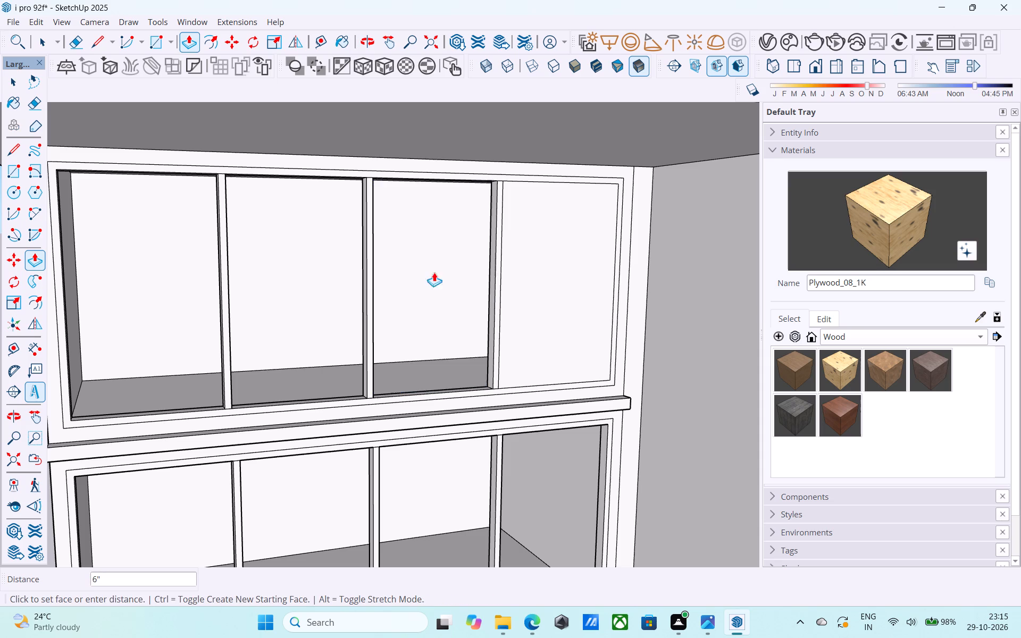
double_click(546, 265)
Paint the side wall beside the lowest of the three stacked window bays with Wood_Veneer_15_1K.
scroll(546, 265, down, 15)
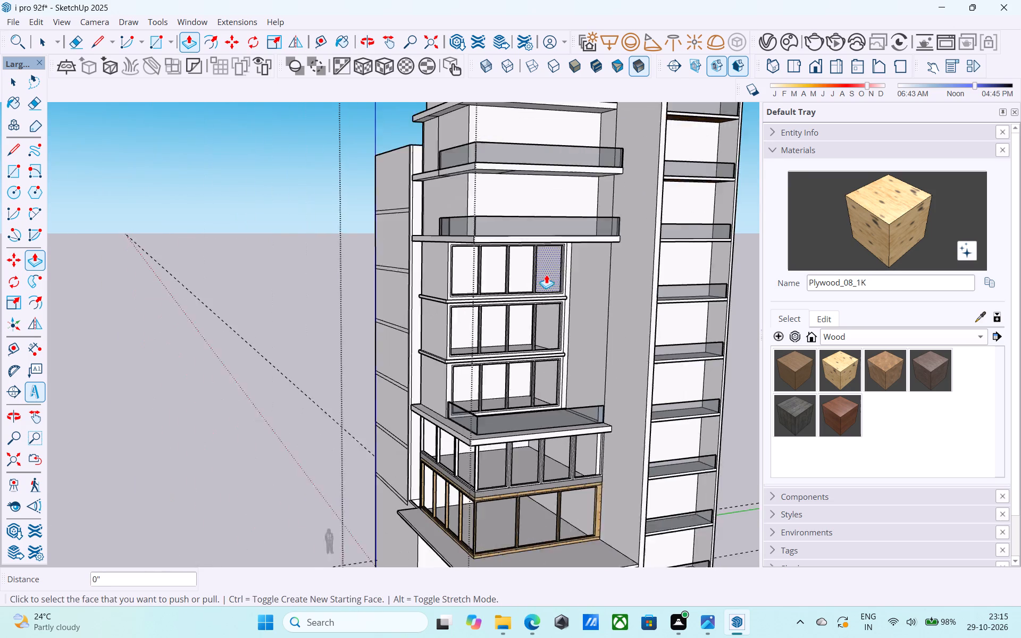
middle_drag(543, 278, 548, 281)
key(space)
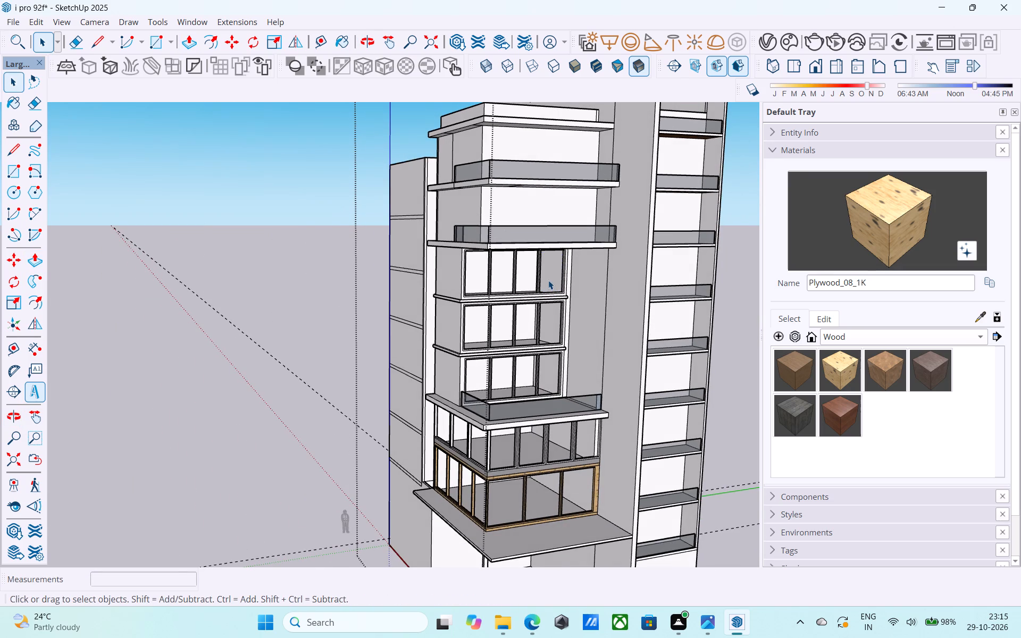
scroll(548, 280, down, 5)
middle_drag(548, 280, 660, 306)
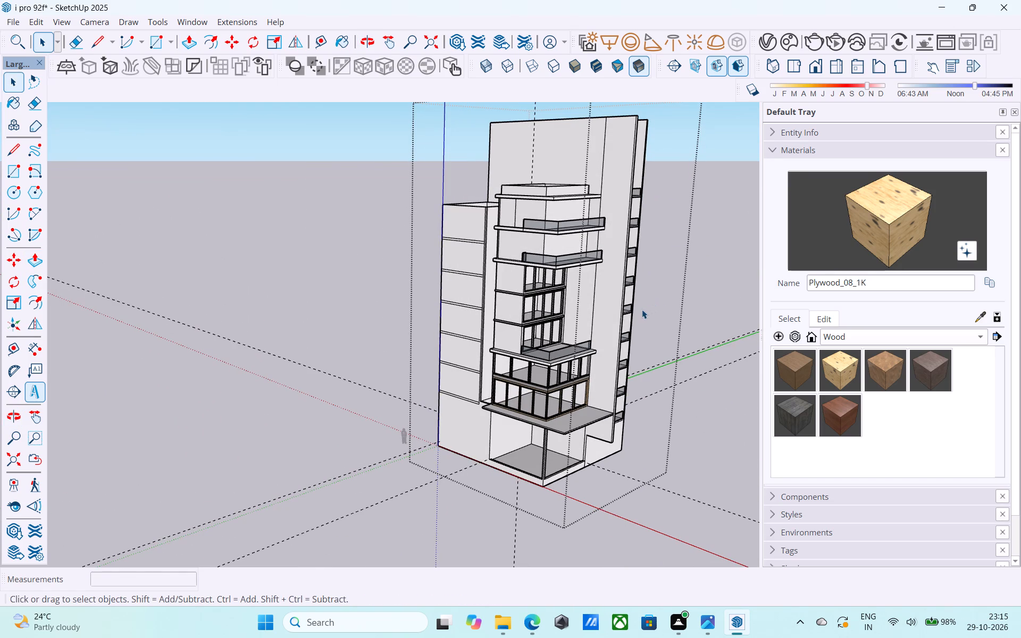
middle_drag(612, 297, 640, 291)
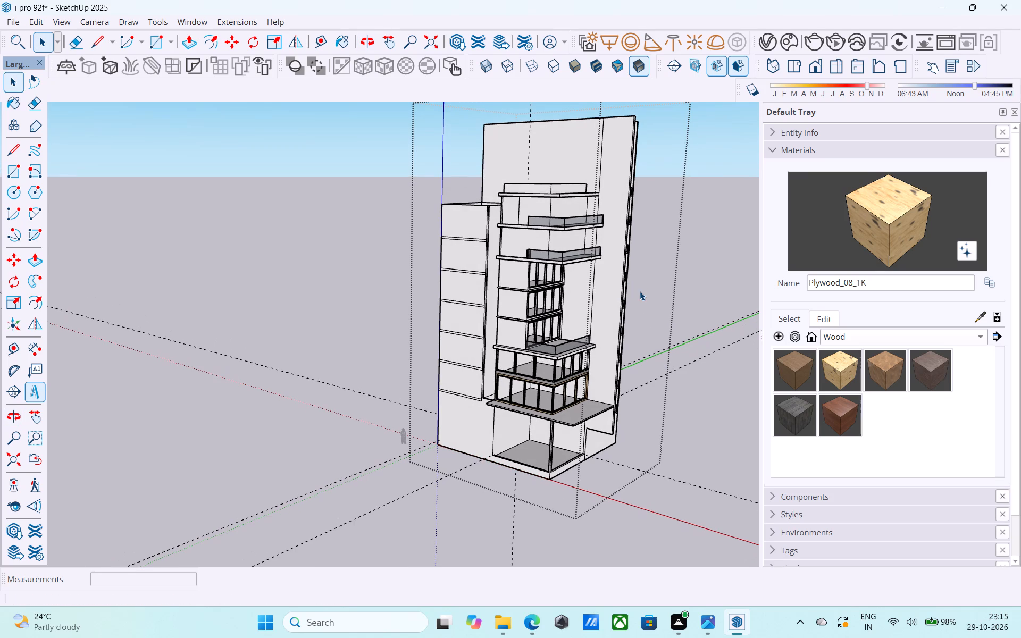
click(836, 412)
scroll(514, 360, up, 9)
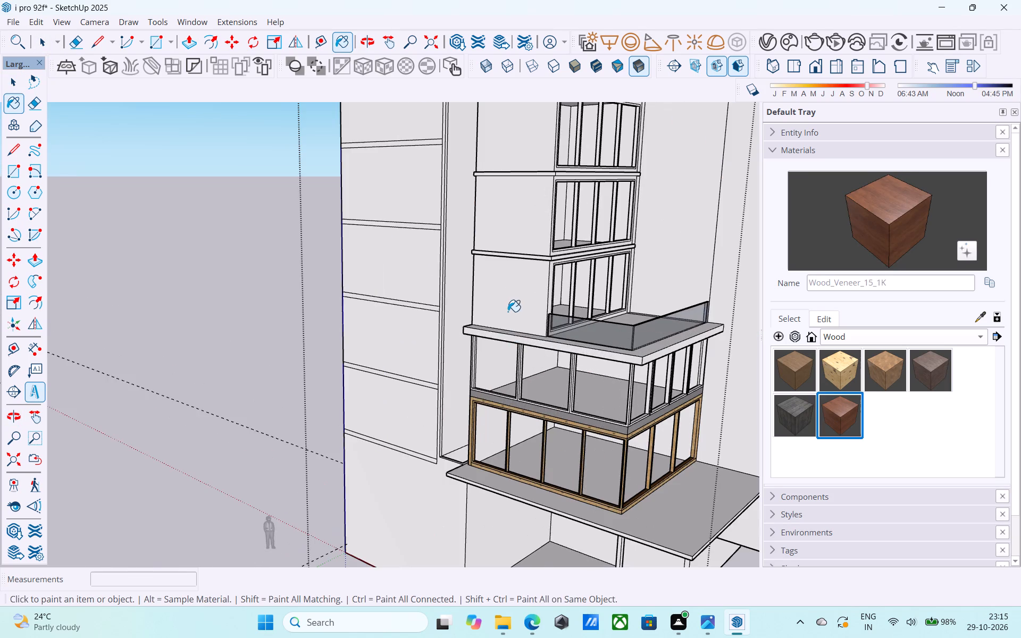
click(509, 310)
scroll(522, 303, up, 5)
scroll(528, 292, down, 5)
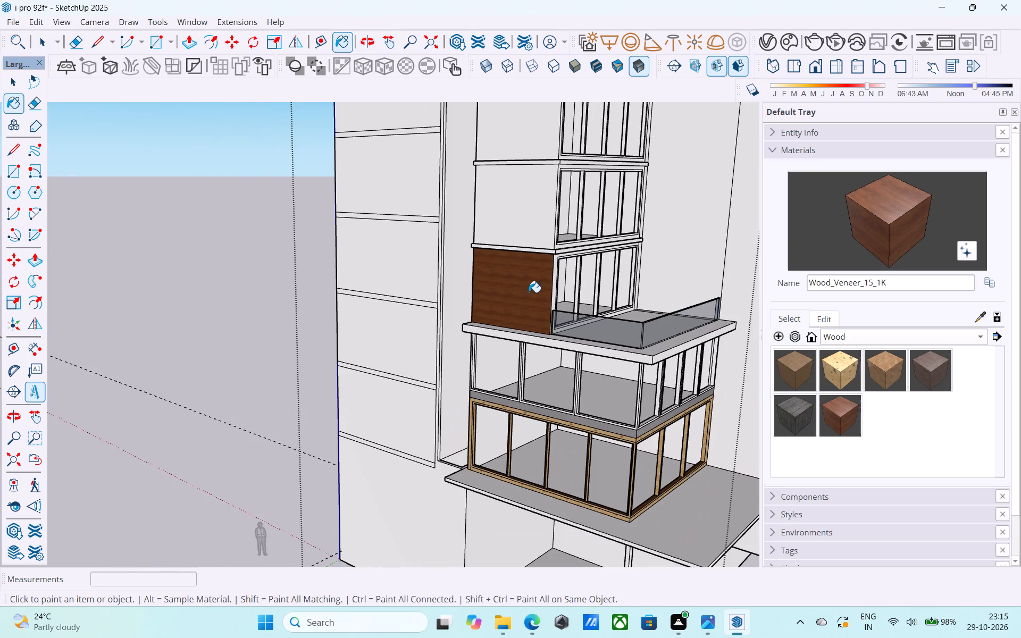
scroll(529, 292, down, 10)
key(space)
Copy the vertical corner edge of the balcony storey above the window bays 1.5' along its long wall.
scroll(532, 292, down, 4)
shift+middle_drag(532, 292, 441, 297)
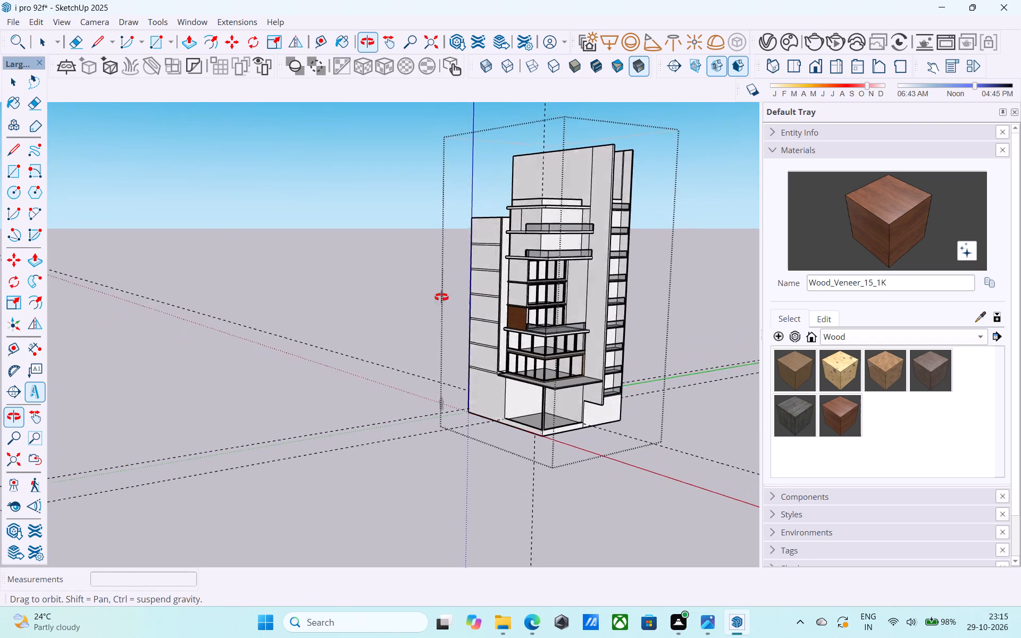
shift+middle_drag(441, 297, 415, 298)
shift+middle_drag(534, 301, 518, 350)
scroll(520, 298, up, 2)
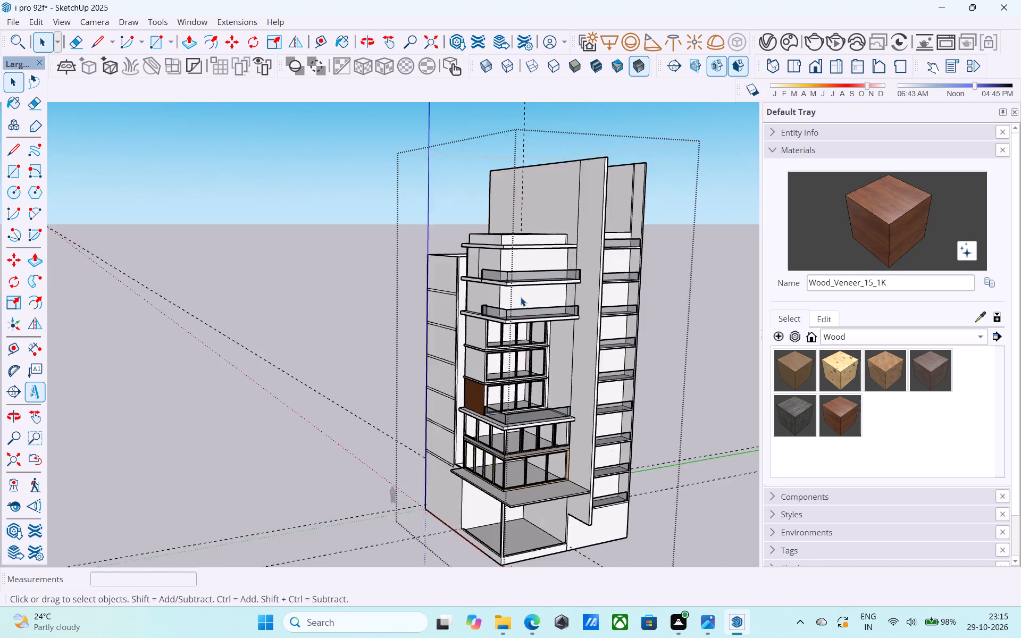
scroll(521, 297, up, 20)
scroll(521, 297, up, 4)
middle_drag(486, 298, 482, 287)
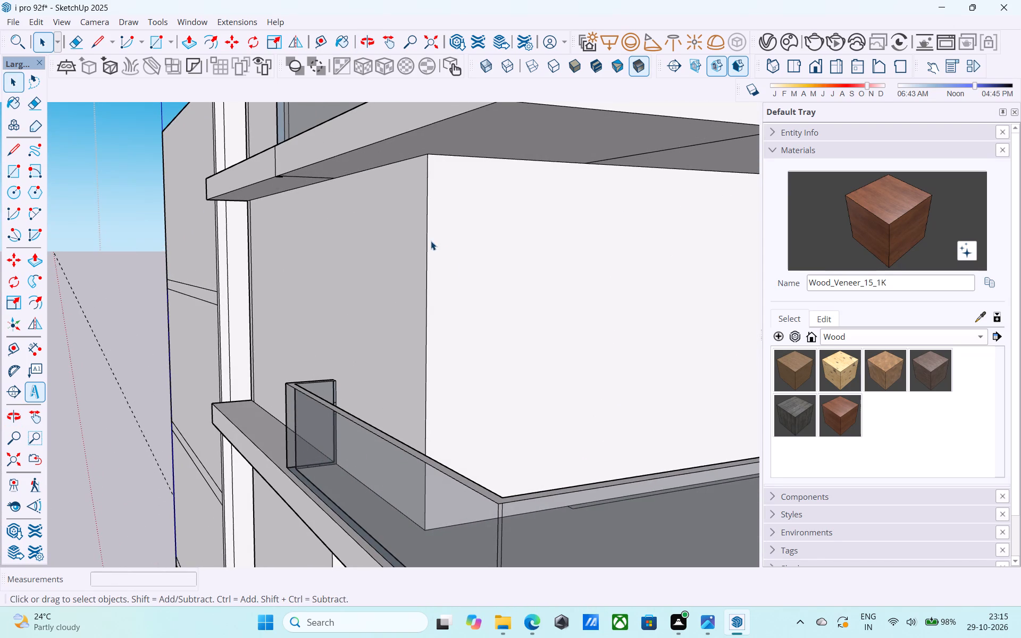
click(430, 240)
click(426, 239)
key(m)
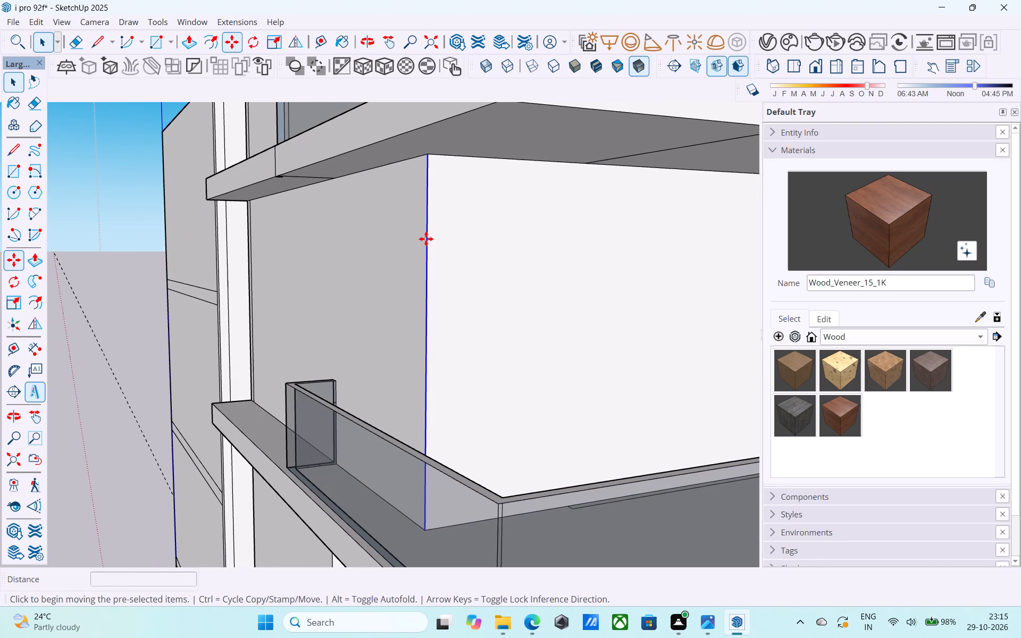
click(431, 156)
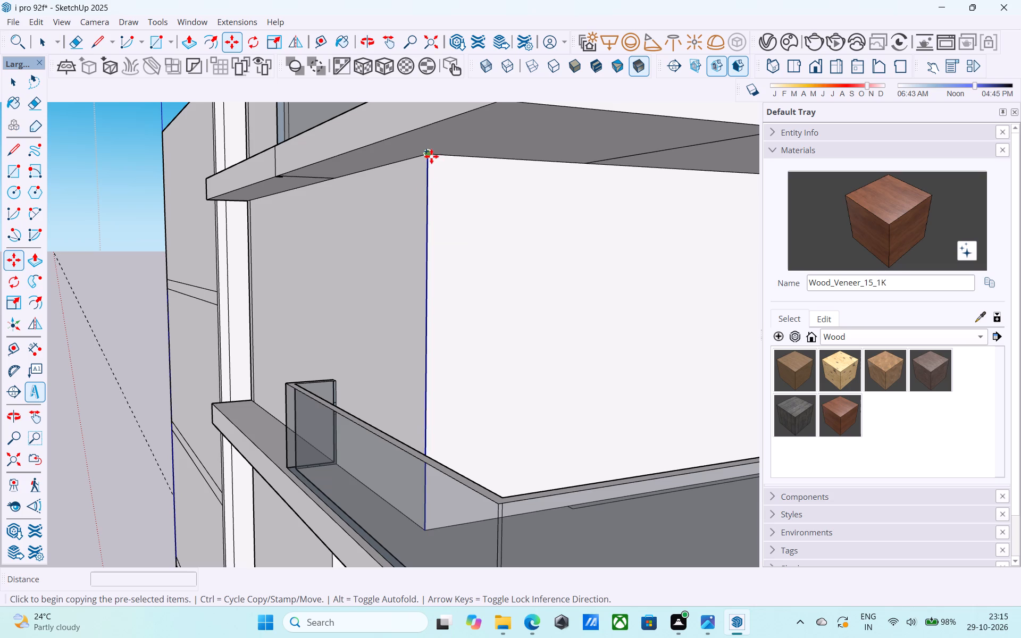
text(1')
key(Return)
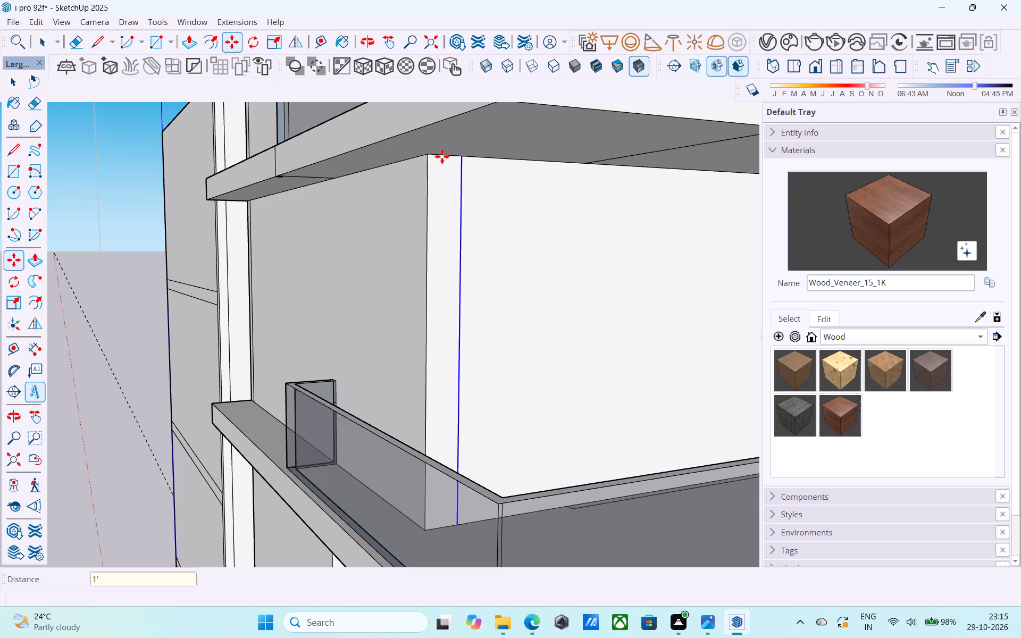
text(2')
key(Return)
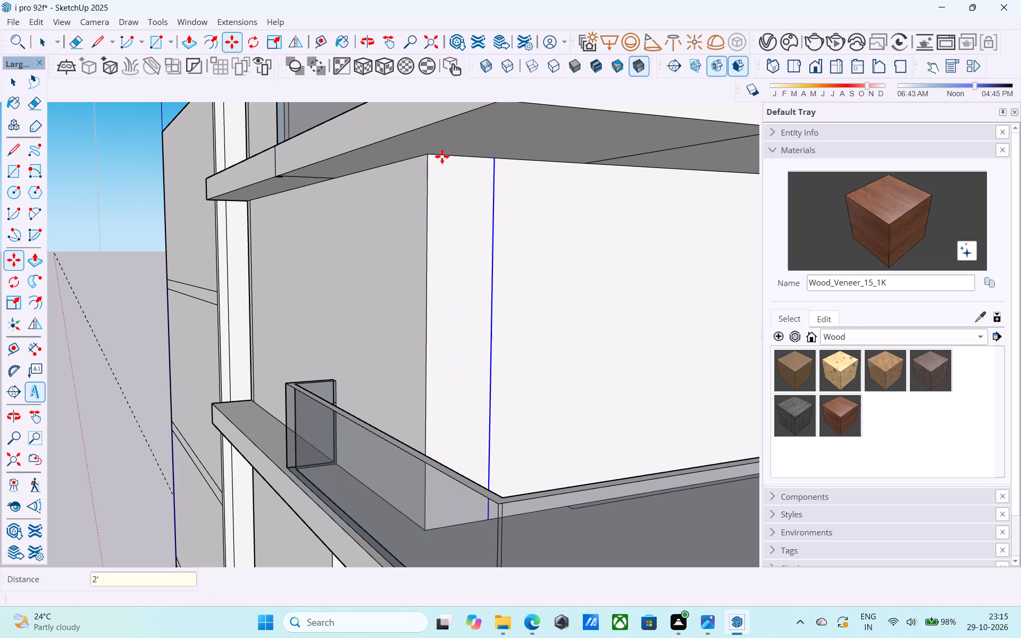
text(1.5')
key(Return)
key(space)
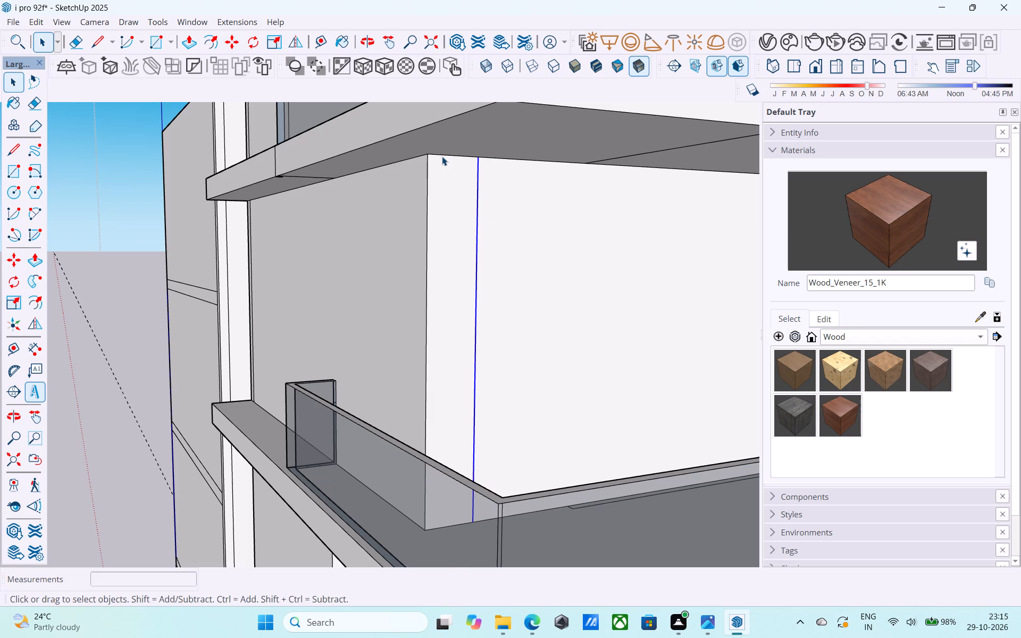
Copy the same vertical corner edge 1.5' along the storey's side wall.
scroll(442, 156, up, 1)
scroll(442, 157, down, 1)
shift+middle_drag(438, 167, 499, 205)
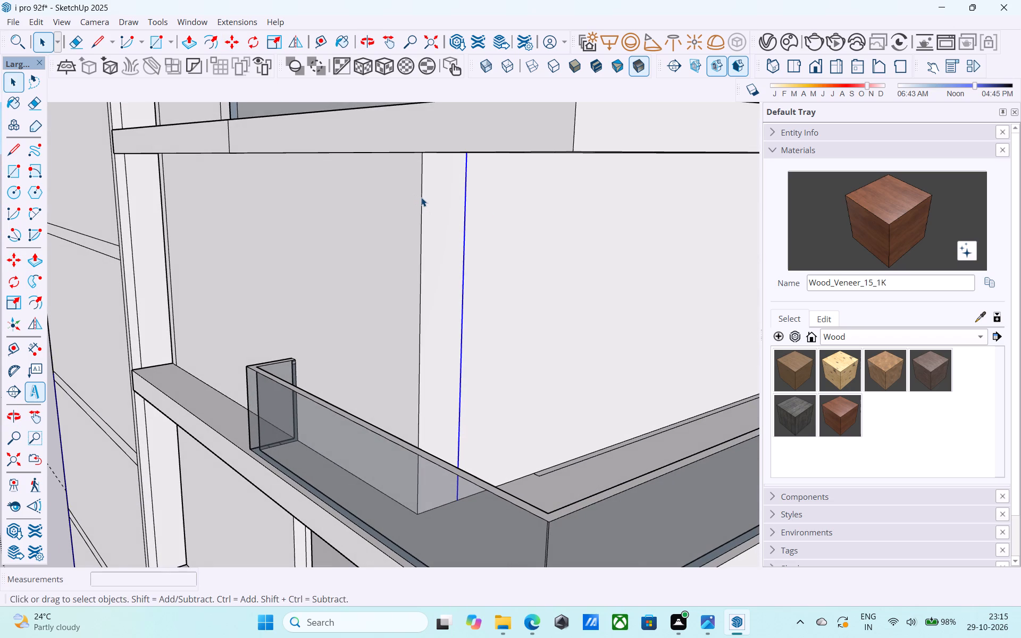
click(421, 197)
key(m)
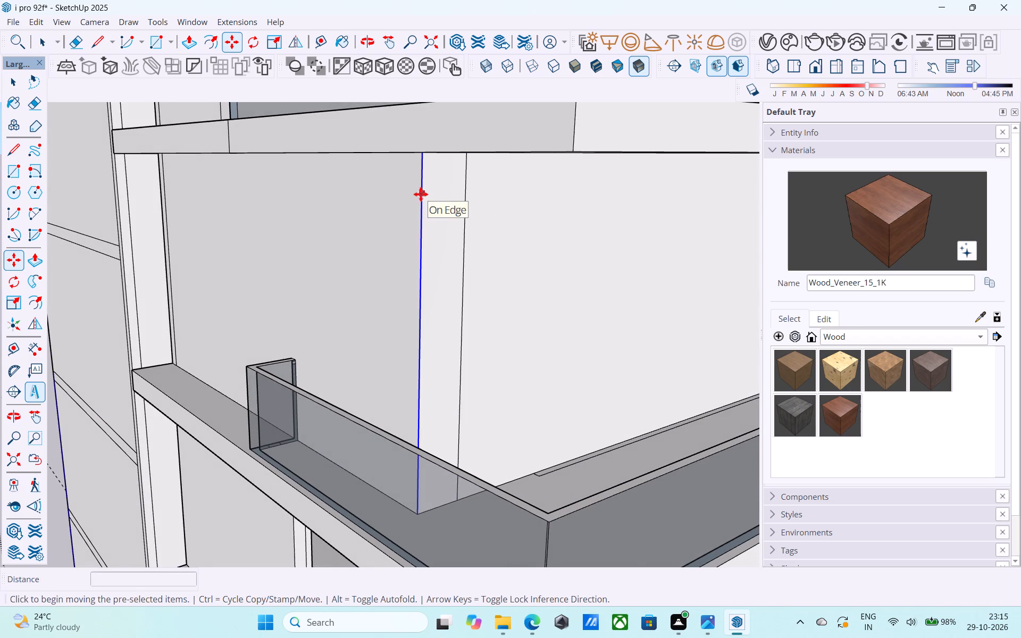
middle_drag(419, 195, 405, 167)
scroll(411, 158, up, 4)
click(433, 152)
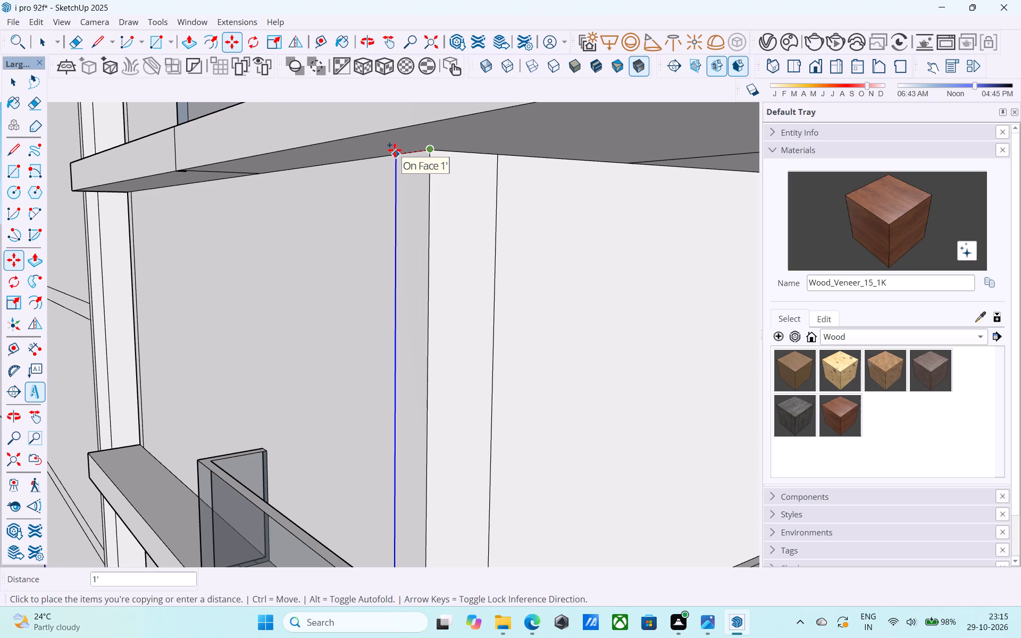
text(1.5')
key(Return)
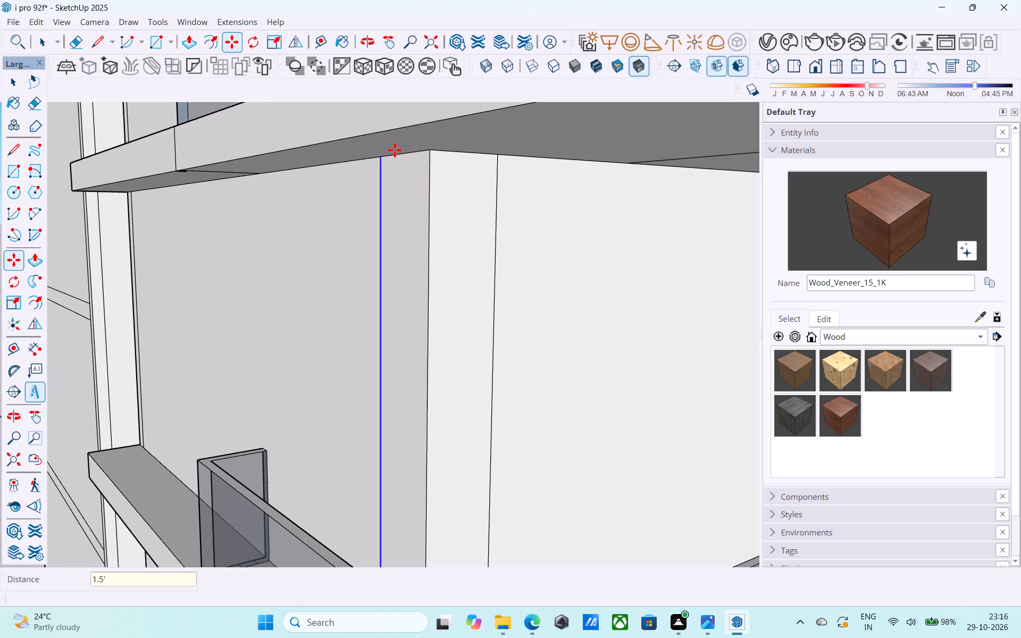
key(space)
Paint both 1.5' corner strips of that balcony storey with the in-model material ThomThom - Waistcoat1.
scroll(395, 149, down, 4)
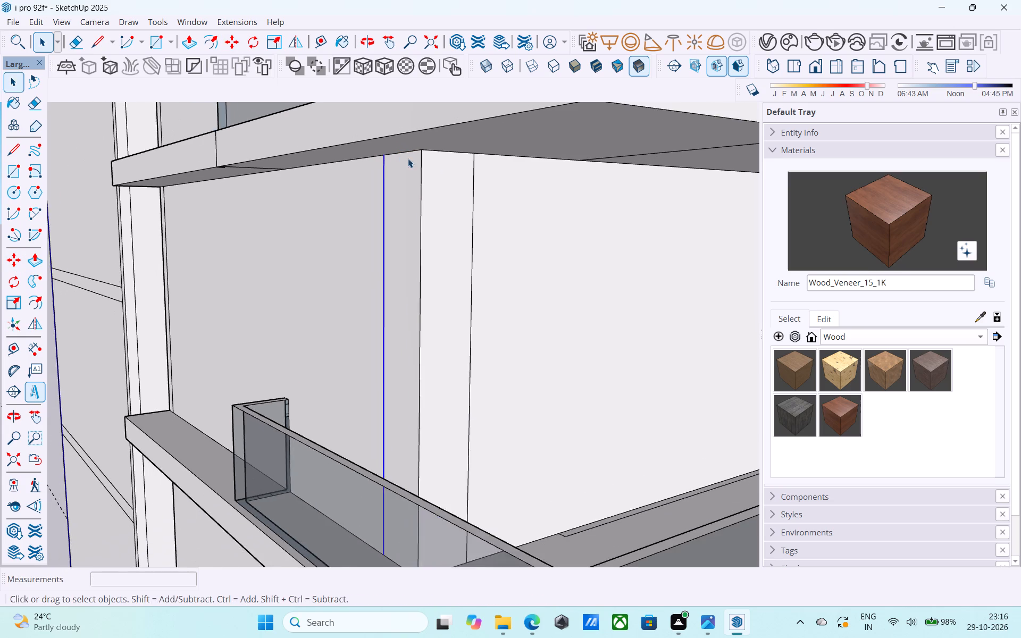
click(832, 334)
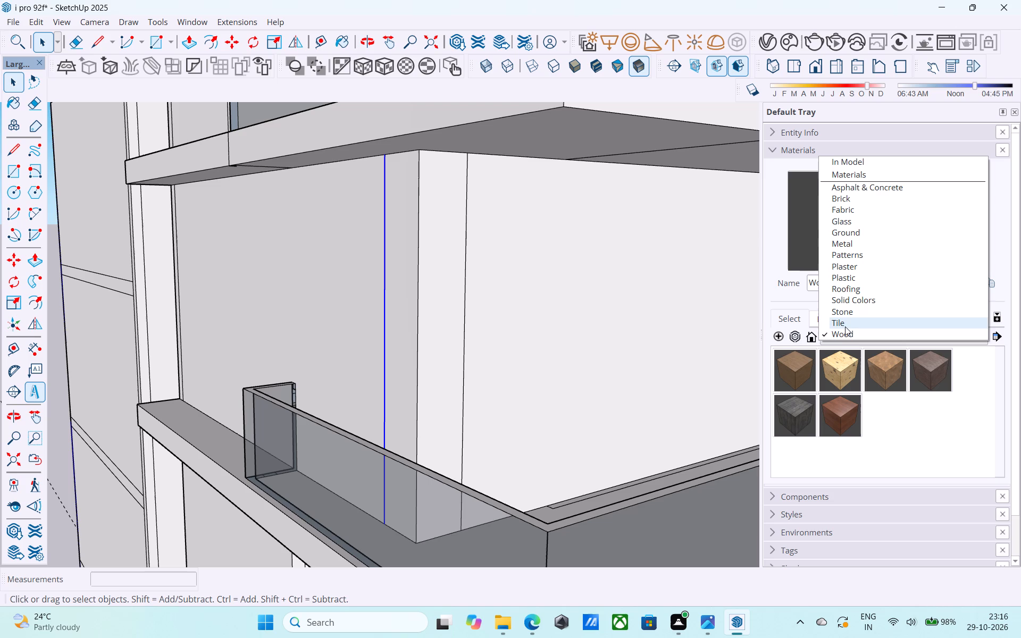
click(858, 159)
scroll(871, 371, down, 5)
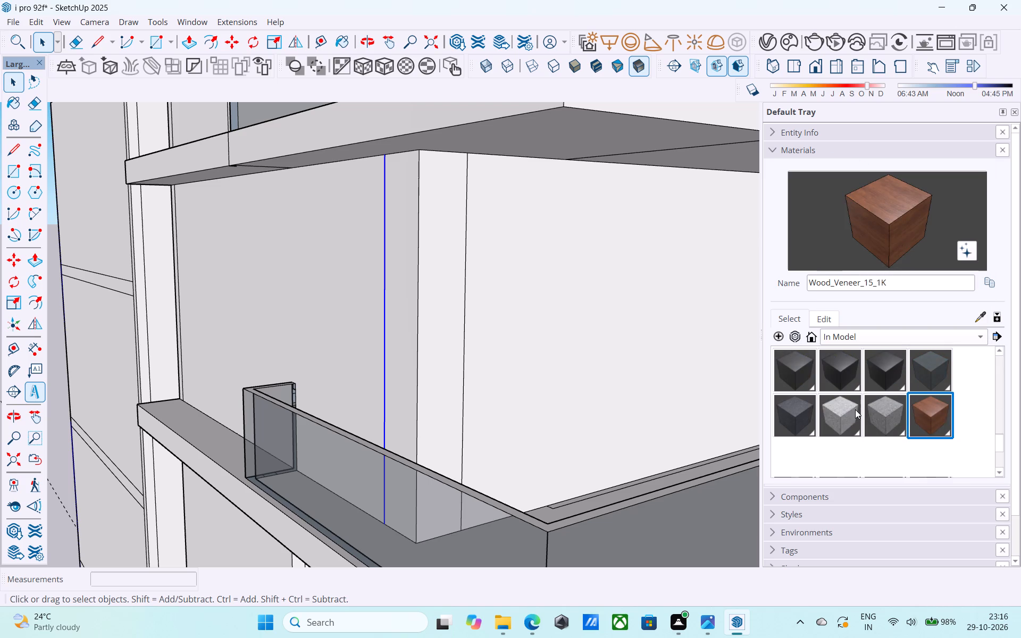
click(848, 412)
click(448, 258)
click(405, 245)
scroll(349, 262, down, 5)
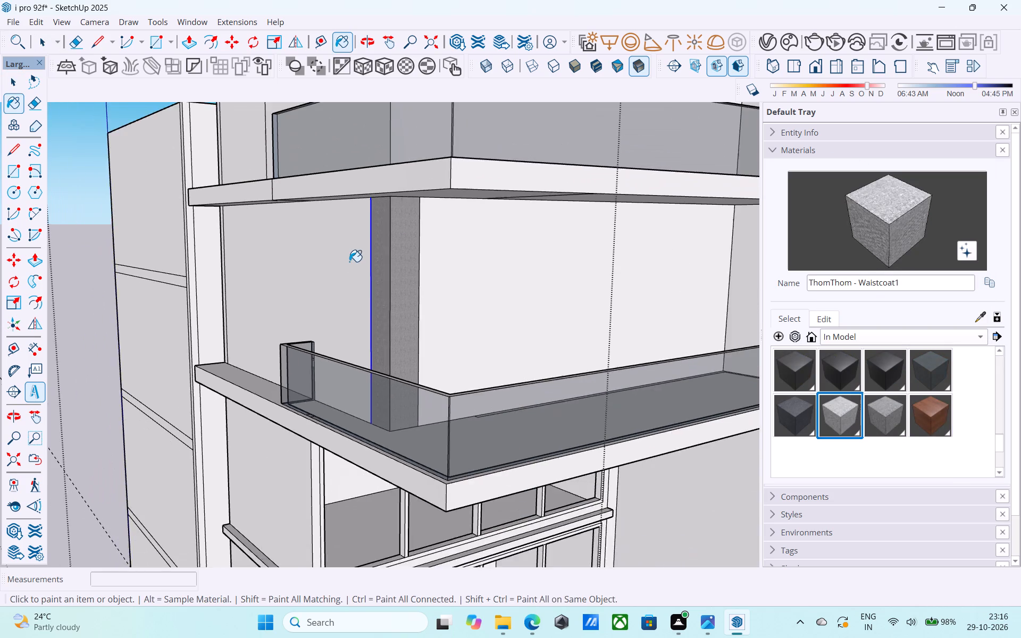
middle_drag(349, 262, 336, 251)
scroll(345, 249, up, 4)
scroll(355, 248, down, 2)
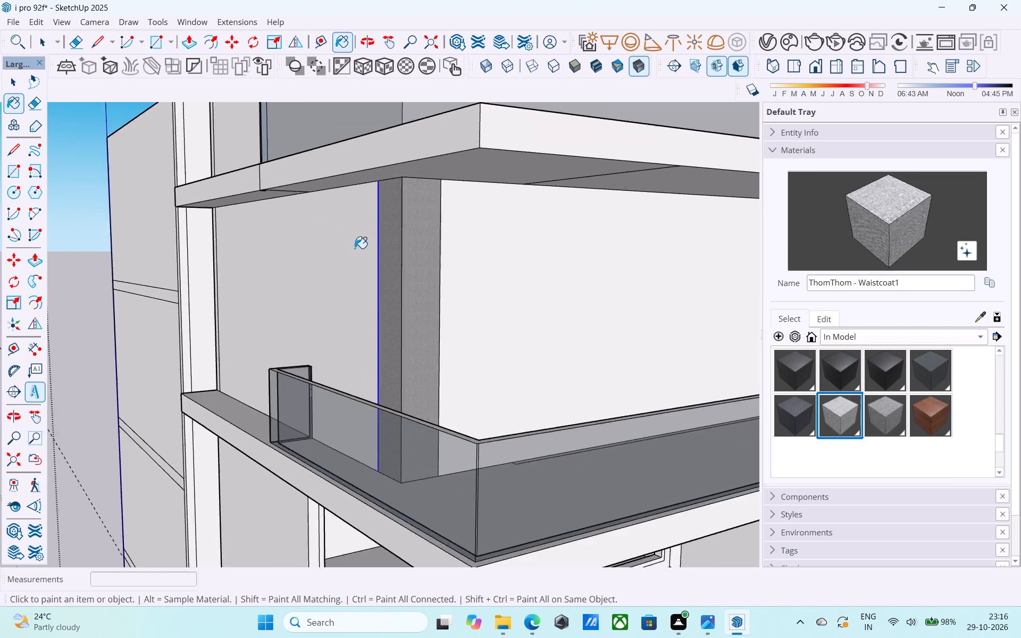
scroll(355, 248, down, 2)
key(space)
Push/pull both textured corner strips of the balcony storey above the window bays outward by 2".
middle_drag(466, 254, 382, 277)
click(437, 278)
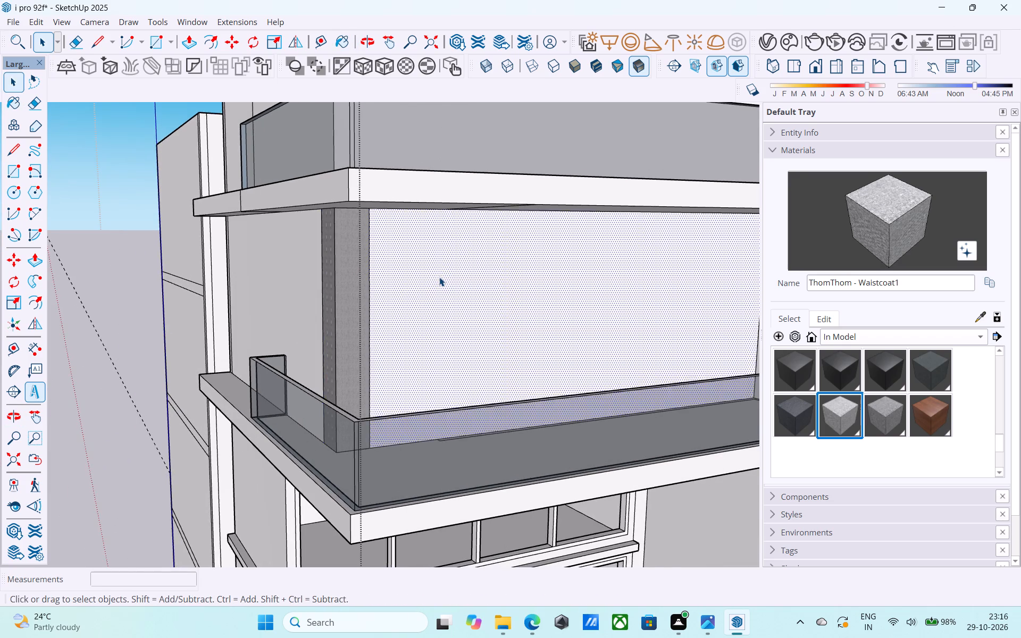
scroll(439, 277, up, 4)
click(318, 278)
key(p)
click(317, 278)
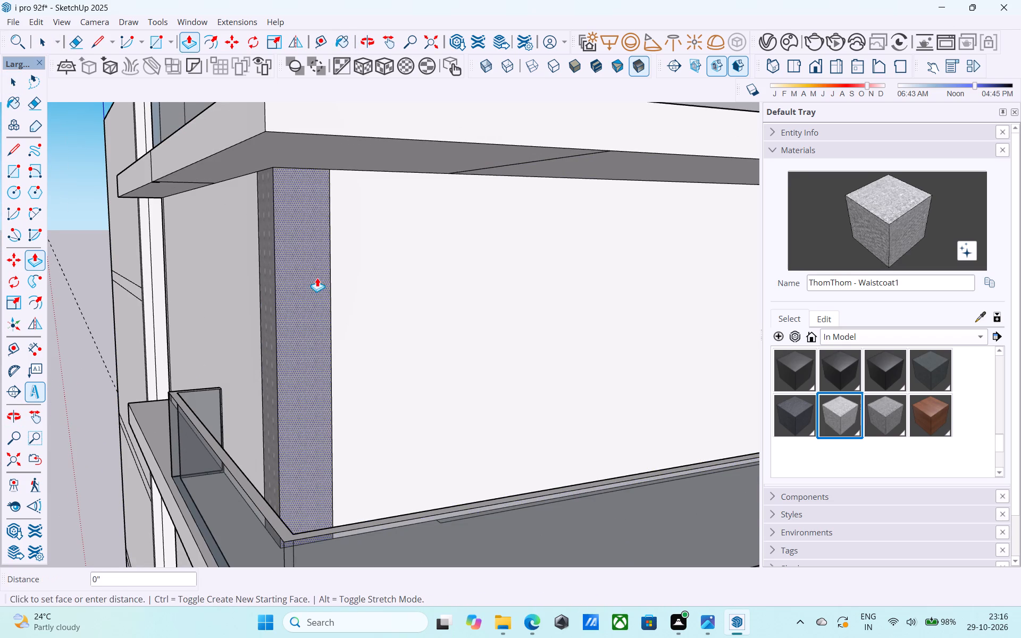
text(2")
key(Return)
scroll(322, 281, down, 5)
middle_drag(312, 282, 411, 293)
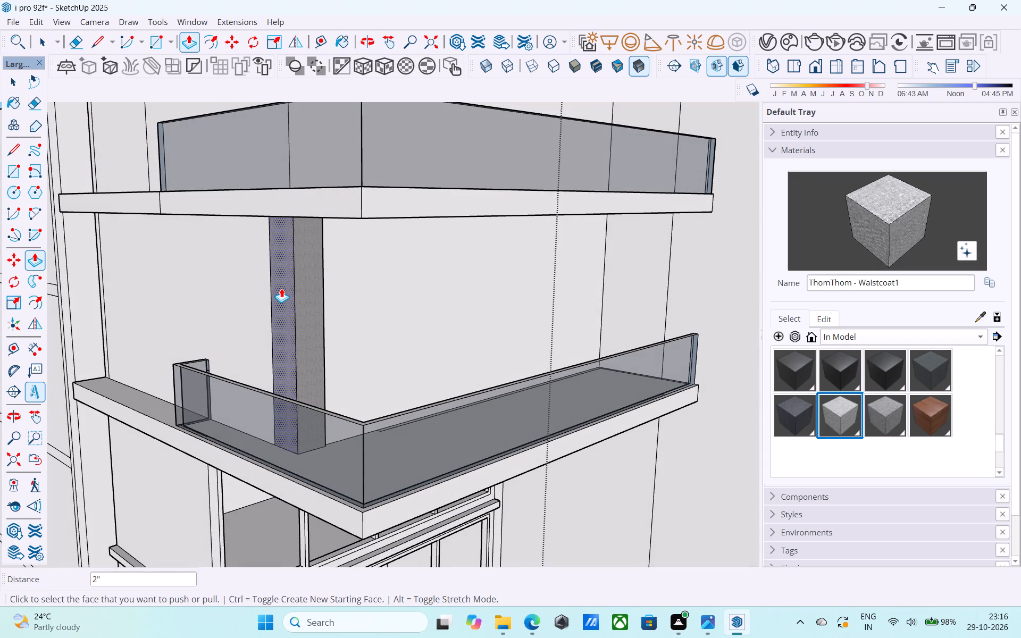
double_click(281, 288)
middle_drag(281, 288, 245, 283)
key(space)
Offset the outline of that storey's long wall face inward by 3" to form the outer window frame.
scroll(251, 300, down, 3)
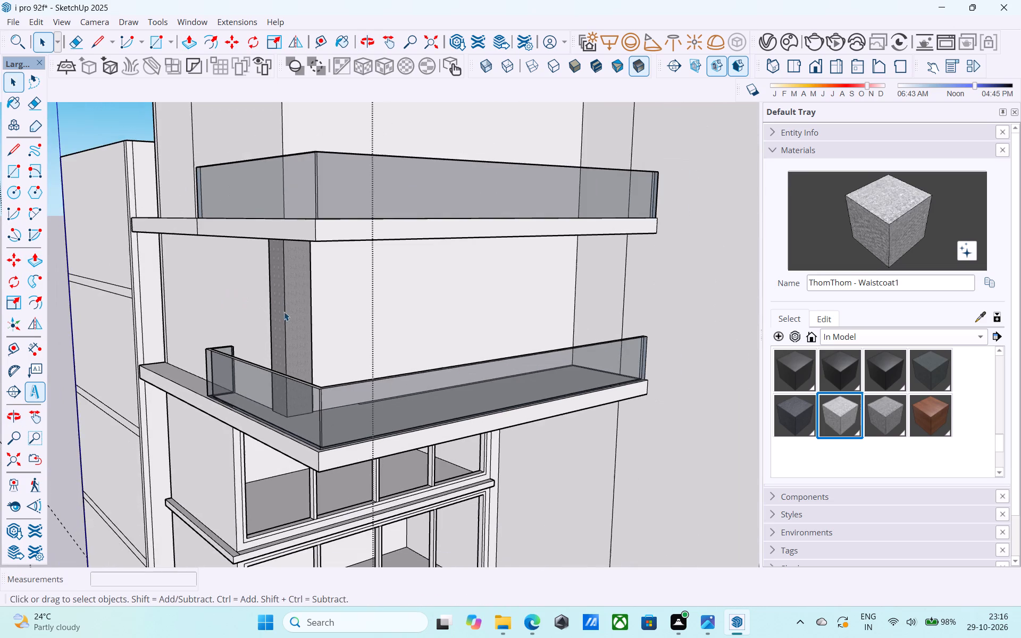
shift+middle_drag(285, 313, 73, 318)
shift+middle_drag(323, 334, 237, 324)
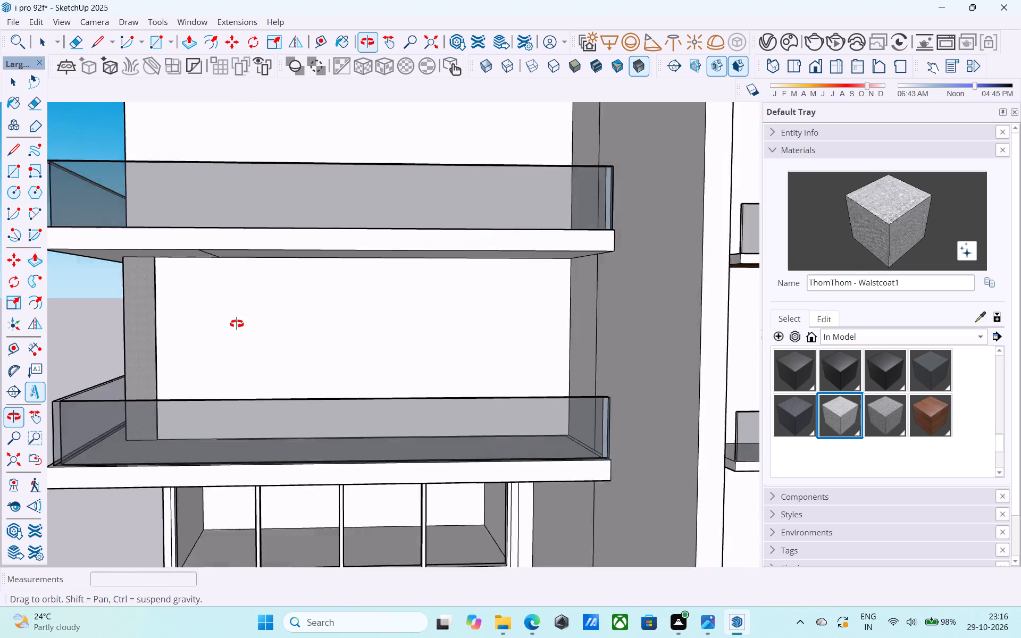
shift+middle_drag(237, 324, 287, 292)
click(239, 339)
scroll(239, 339, up, 4)
key(f)
click(239, 339)
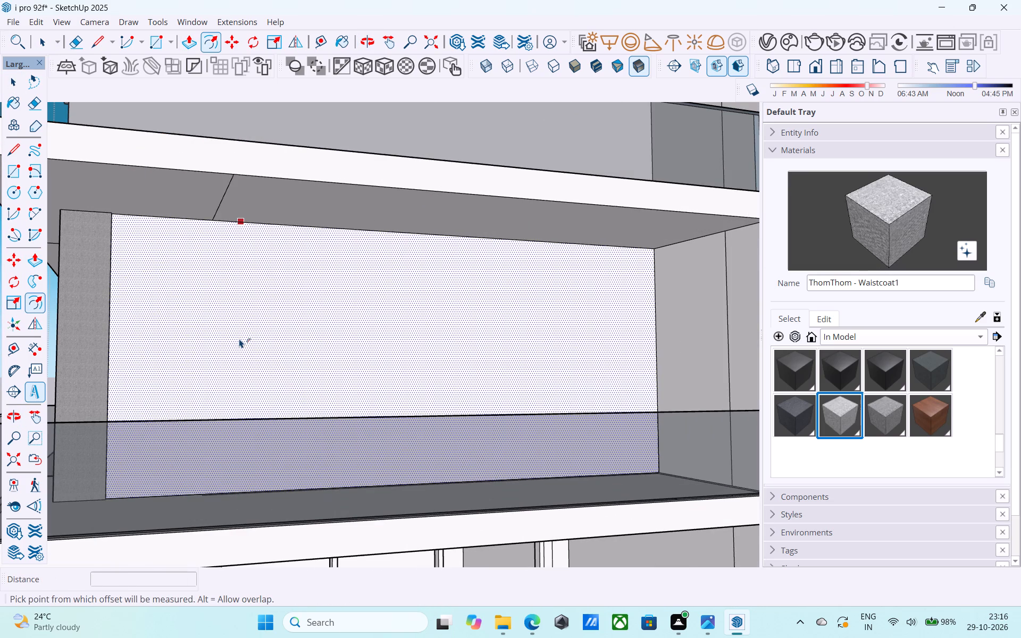
text(3")
key(Return)
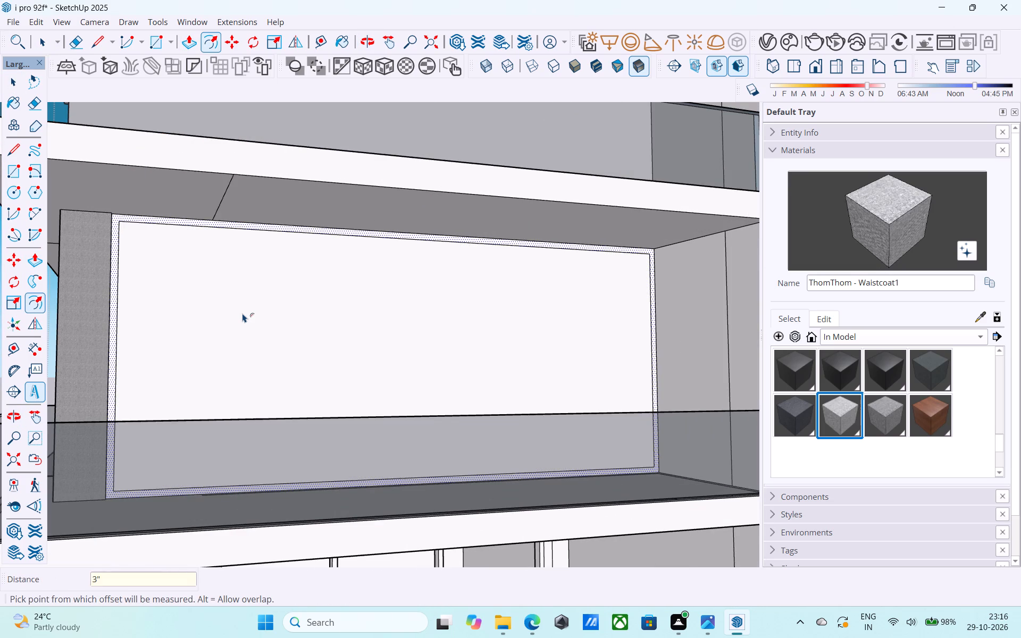
Offset the inner face of the new frame inward by another 3" for a second frame line.
key(space)
click(242, 313)
key(f)
click(242, 313)
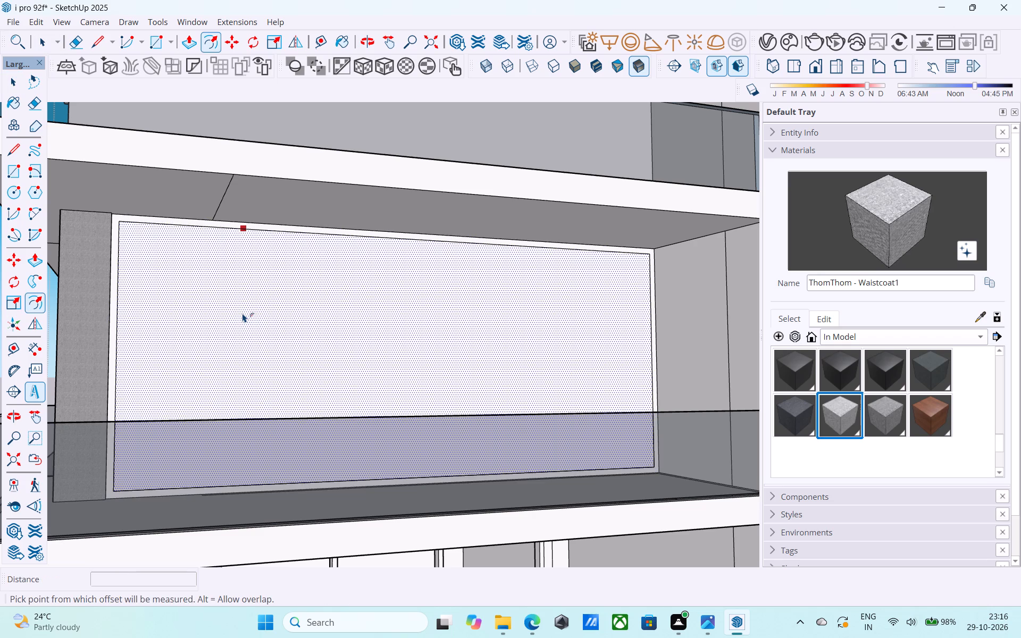
text(3")
key(Return)
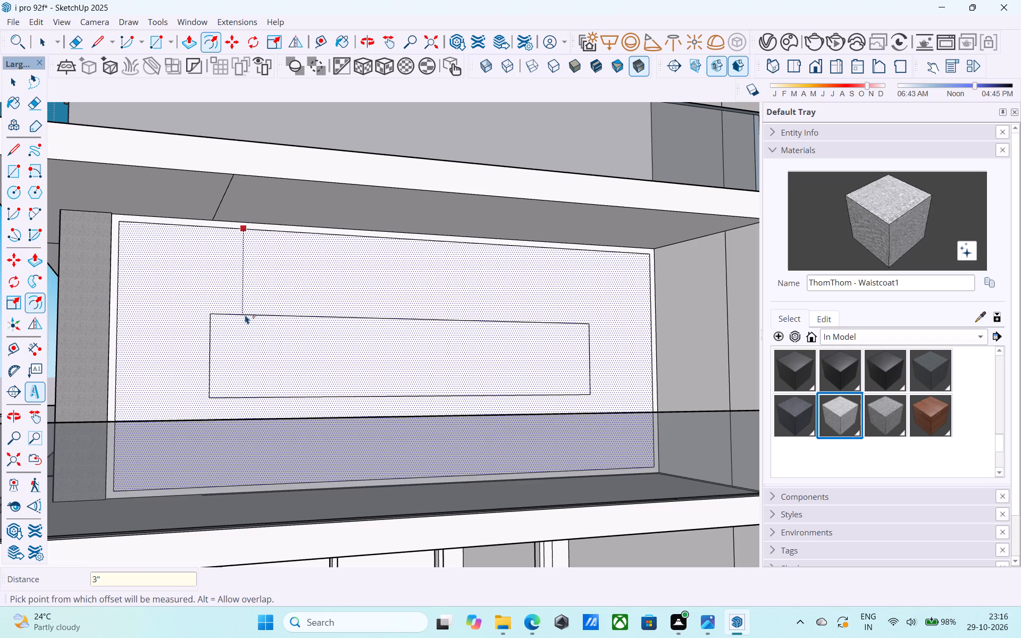
key(space)
Copy the innermost frame's vertical edge nearest the corner strips to its opposite edge, dividing the span into 4 equal bays.
scroll(245, 315, down, 5)
middle_drag(246, 315, 246, 315)
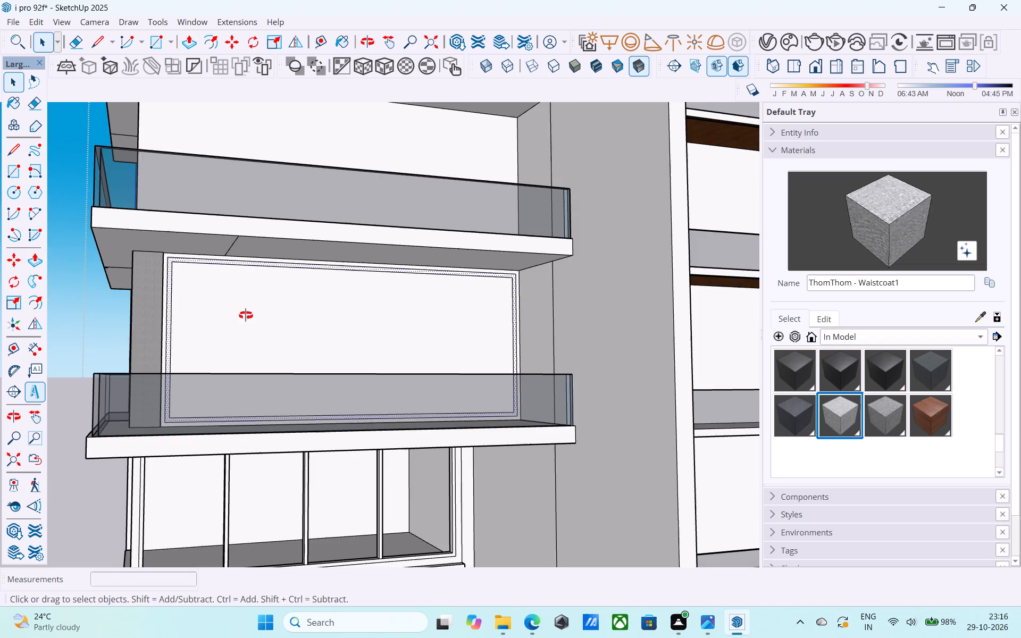
middle_drag(246, 315, 366, 349)
scroll(228, 314, up, 6)
click(170, 297)
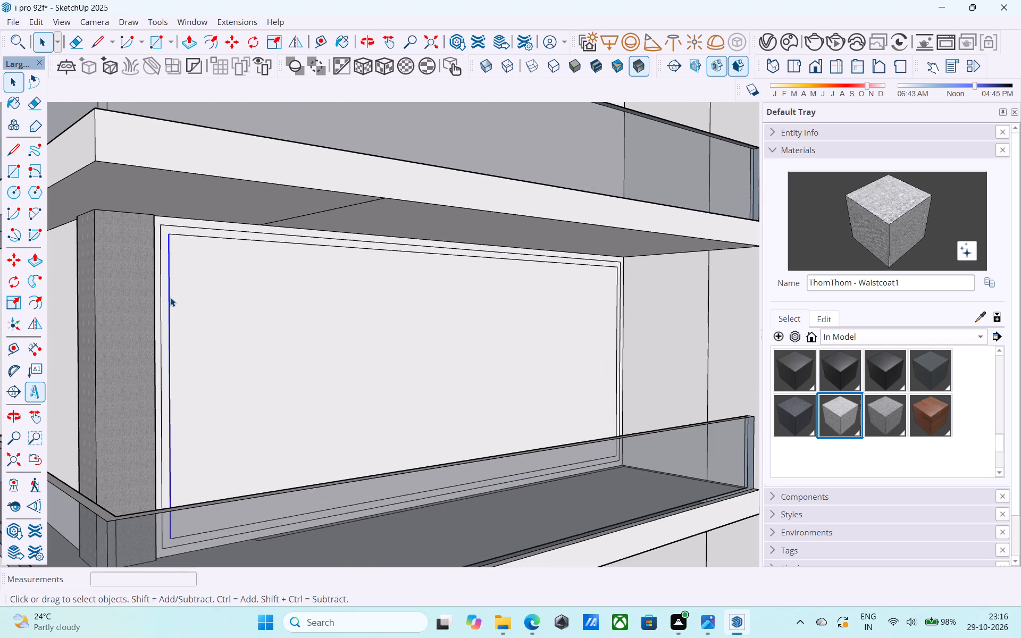
key(m)
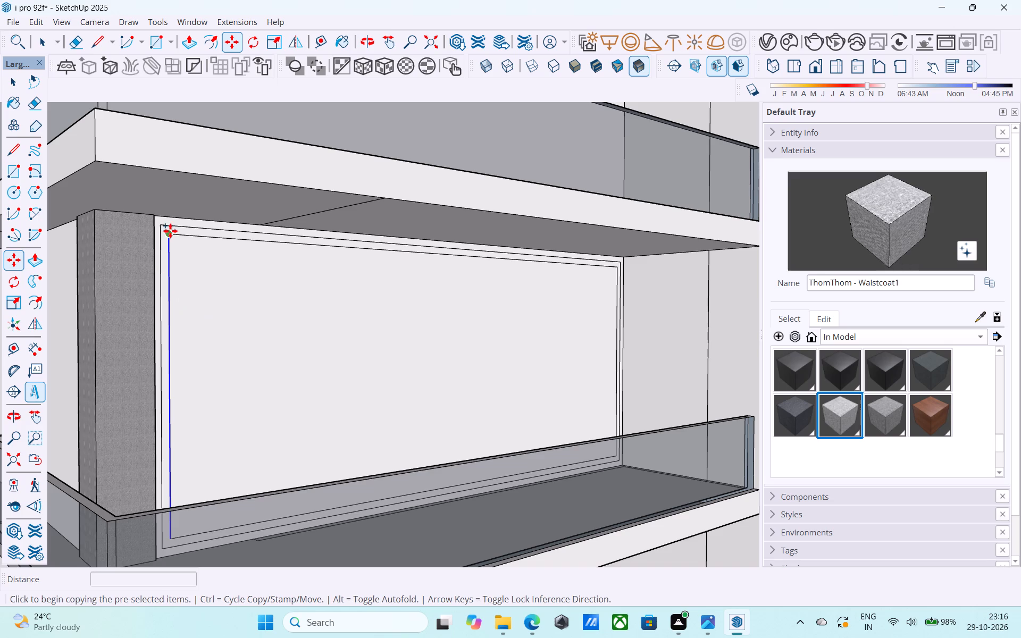
click(170, 231)
scroll(570, 275, down, 1)
middle_drag(570, 275, 446, 281)
scroll(482, 283, up, 7)
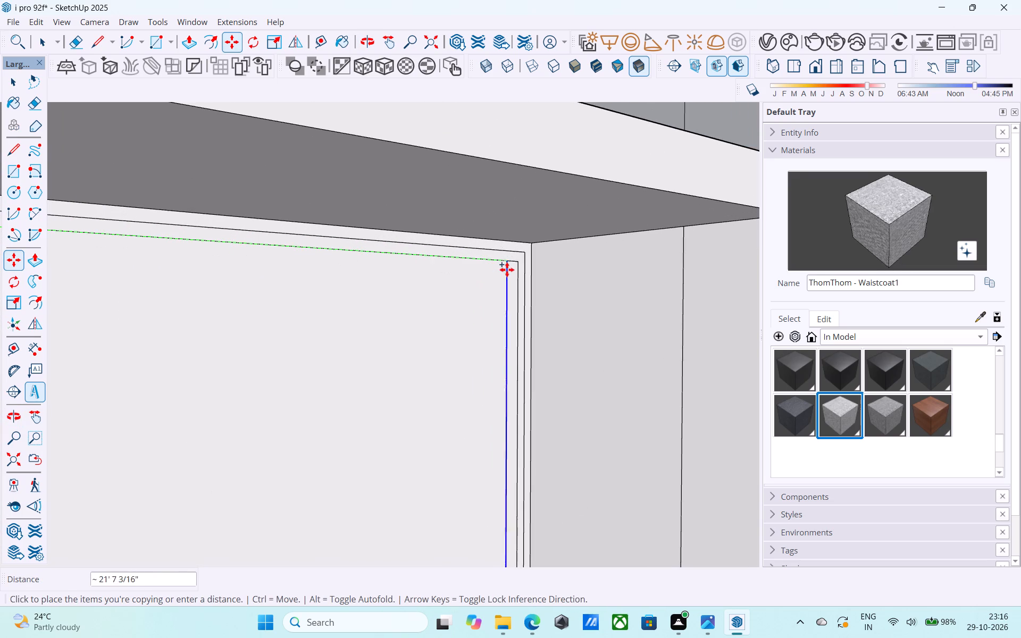
click(515, 263)
key(slash)
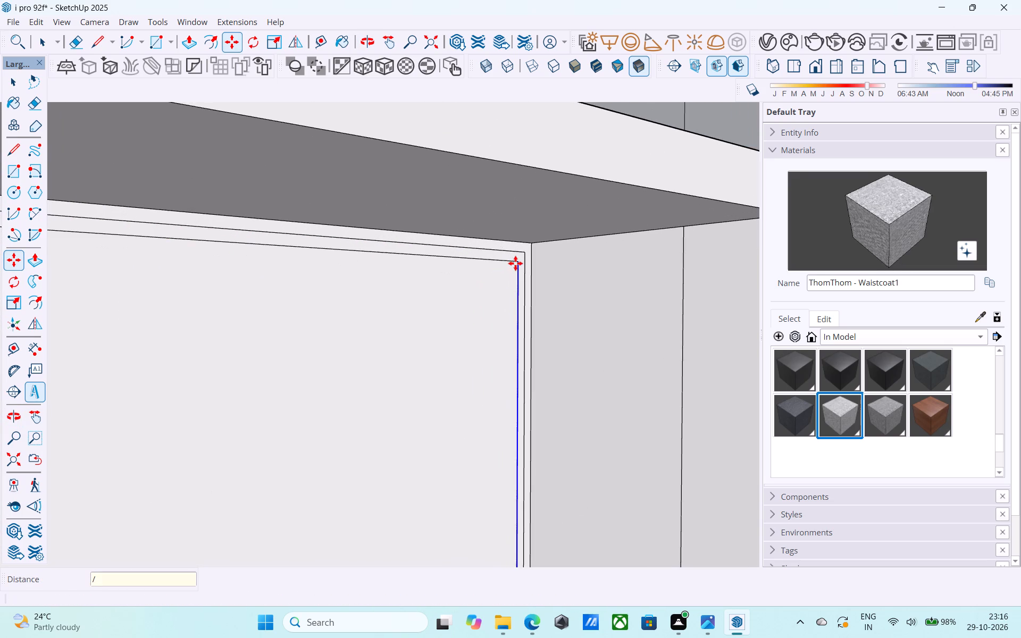
key(4)
key(Return)
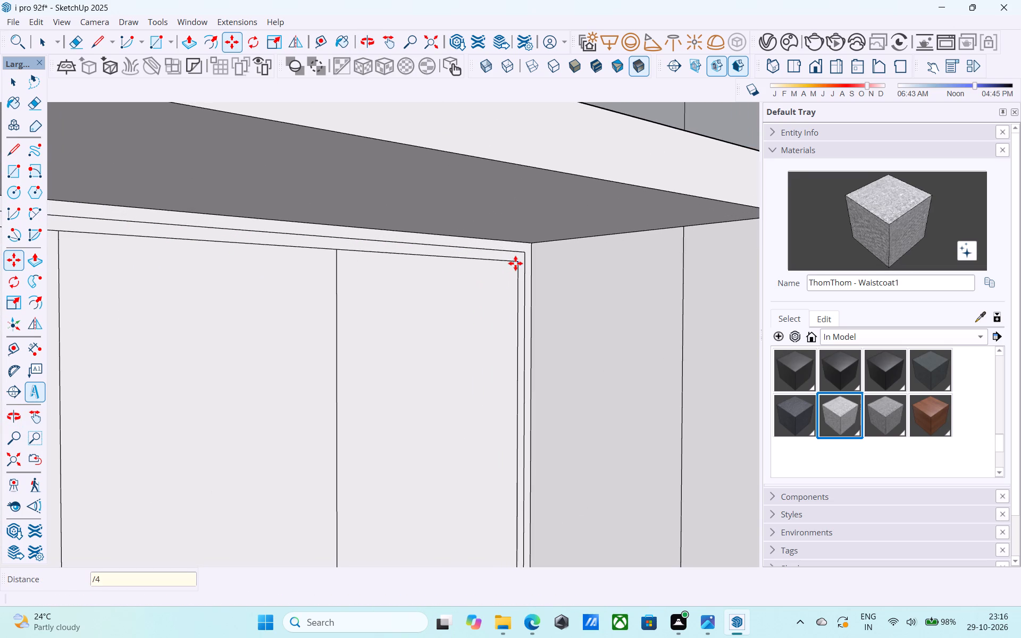
key(space)
Copy the three vertical divider lines 3" toward the textured corner strips to form mullions.
scroll(515, 263, down, 11)
middle_drag(370, 313, 426, 358)
scroll(325, 389, up, 5)
click(397, 368)
shift+middle_drag(404, 365, 302, 352)
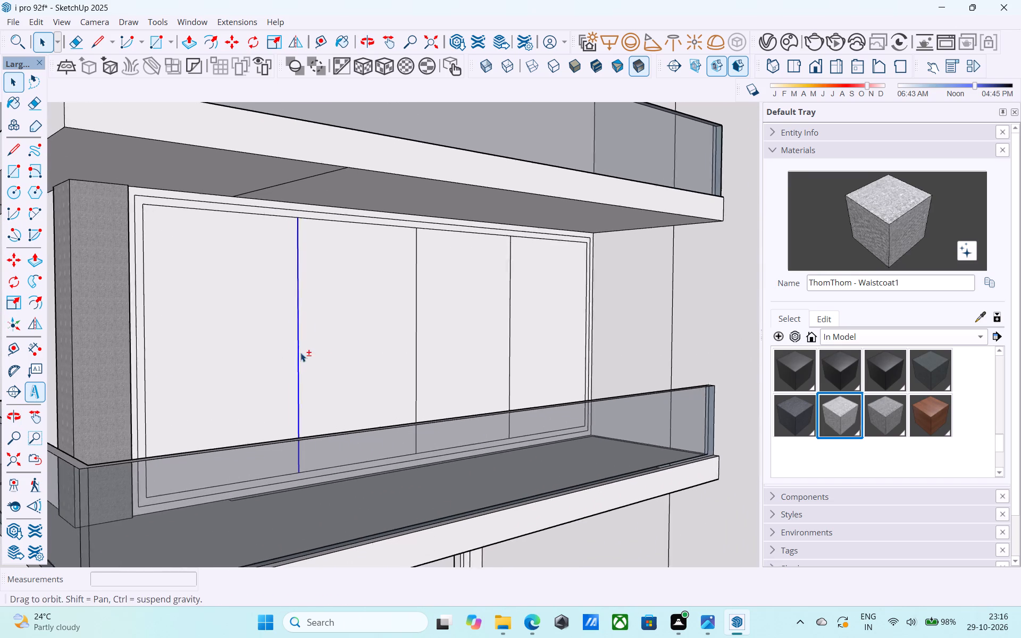
shift+click(413, 328)
shift+click(506, 327)
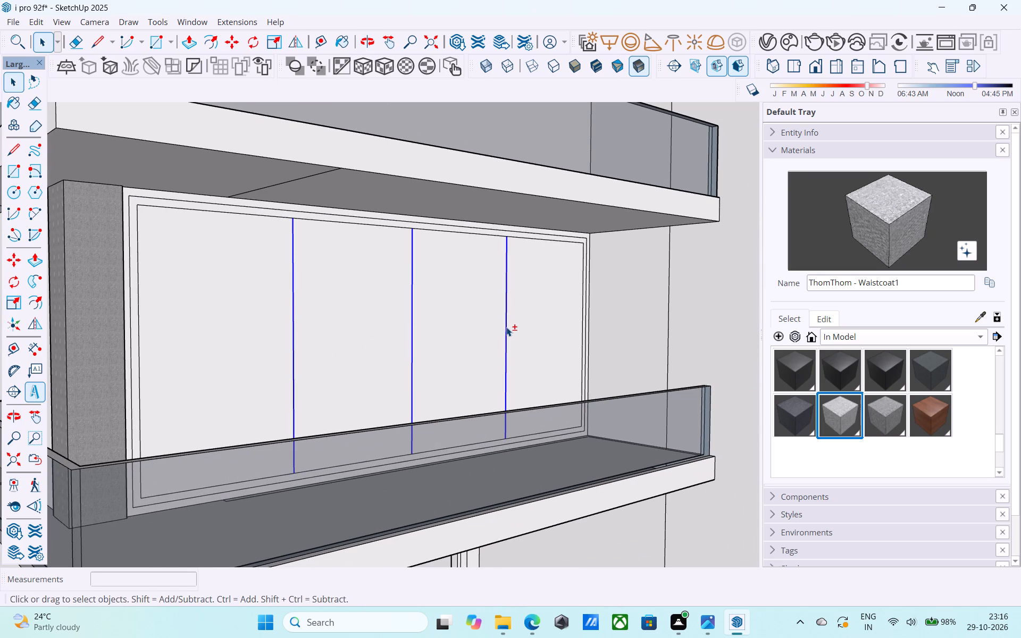
key(m)
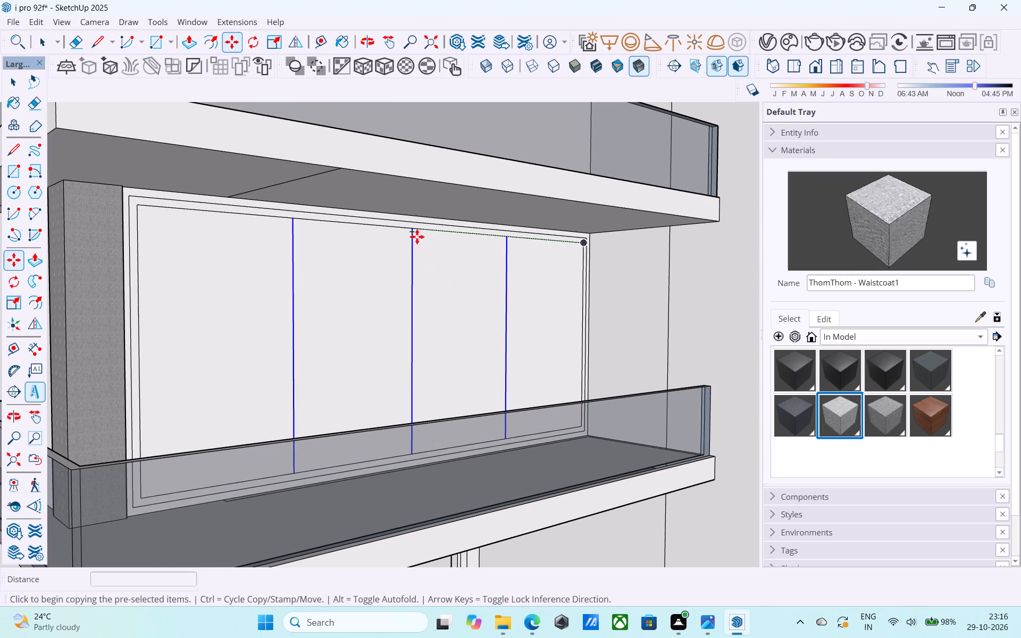
scroll(416, 236, up, 3)
click(411, 229)
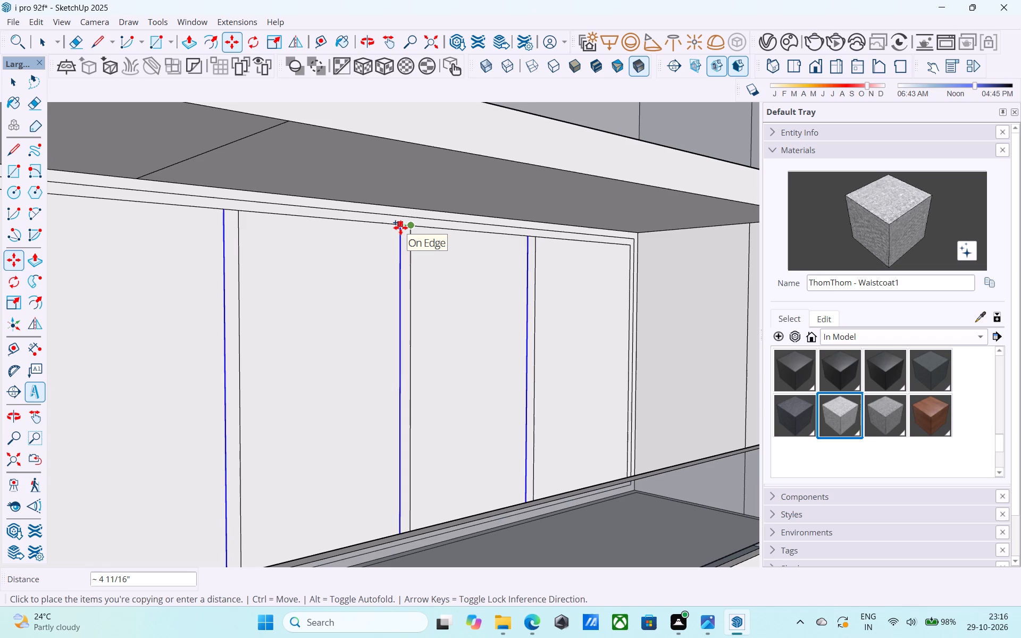
text(3")
key(Return)
key(space)
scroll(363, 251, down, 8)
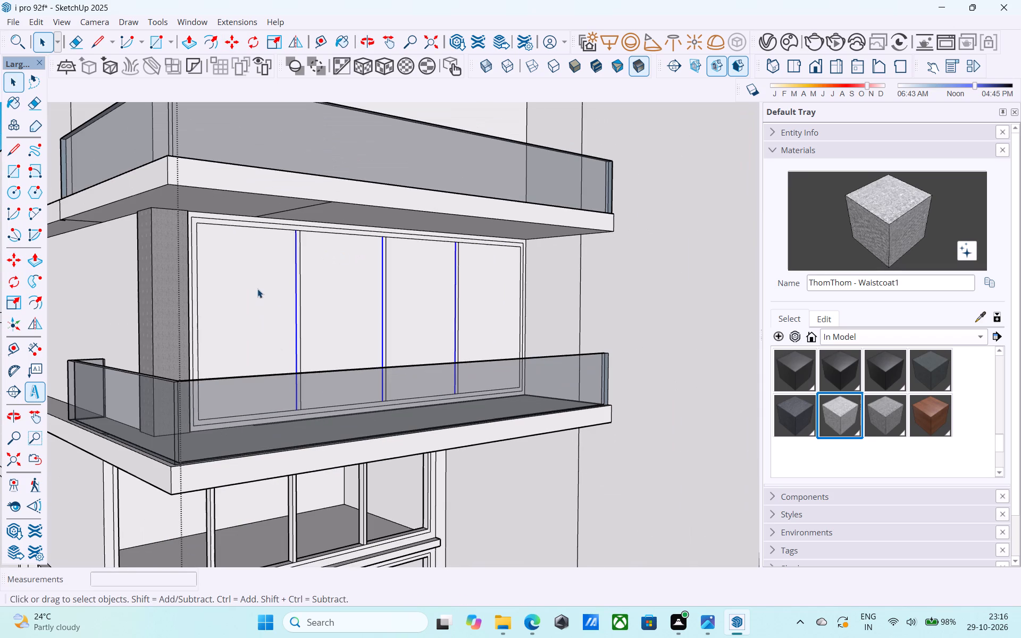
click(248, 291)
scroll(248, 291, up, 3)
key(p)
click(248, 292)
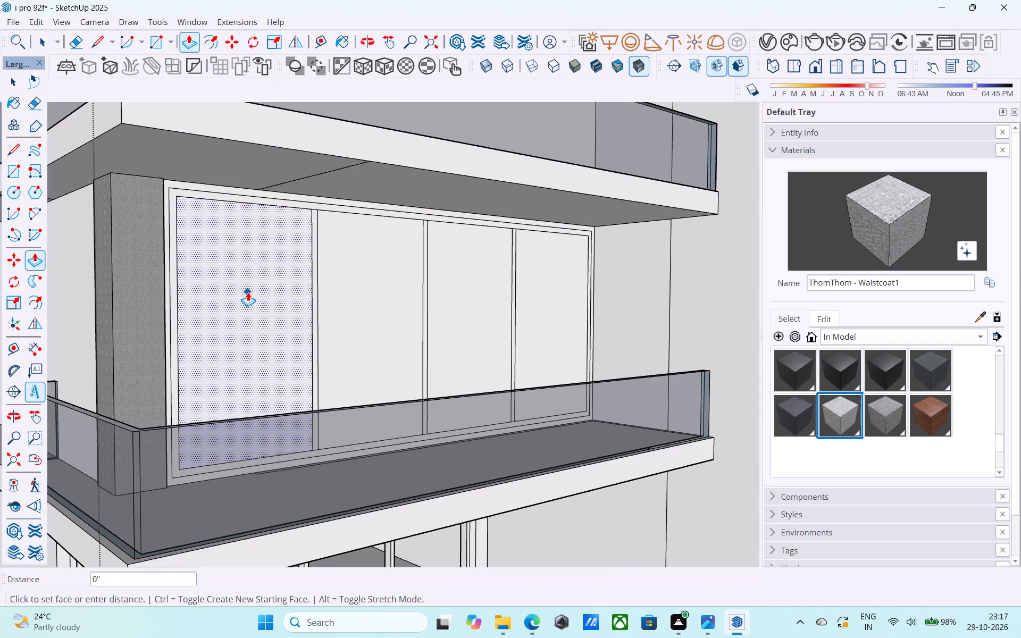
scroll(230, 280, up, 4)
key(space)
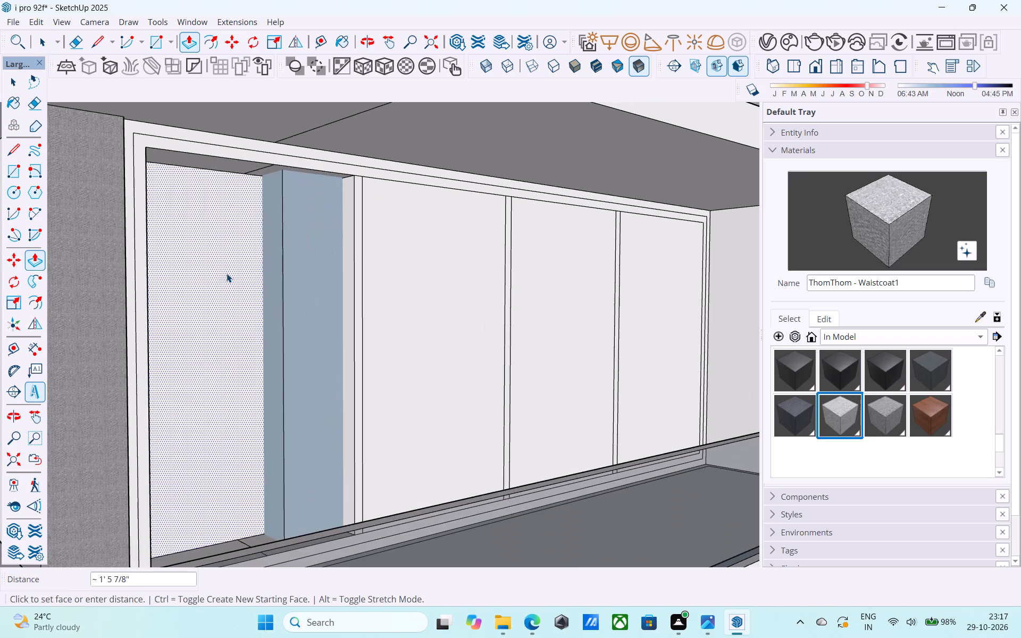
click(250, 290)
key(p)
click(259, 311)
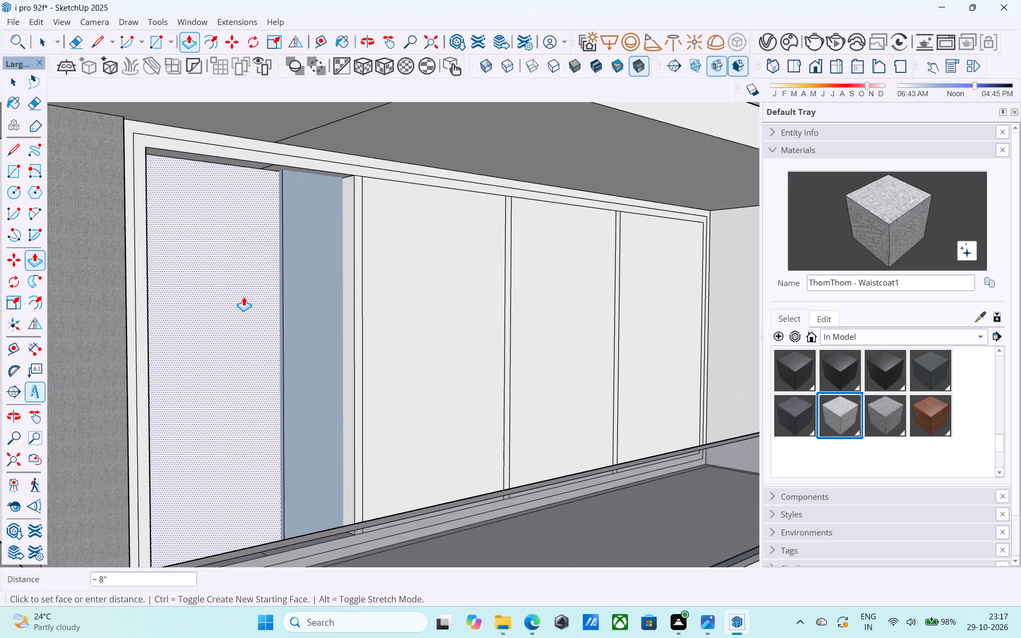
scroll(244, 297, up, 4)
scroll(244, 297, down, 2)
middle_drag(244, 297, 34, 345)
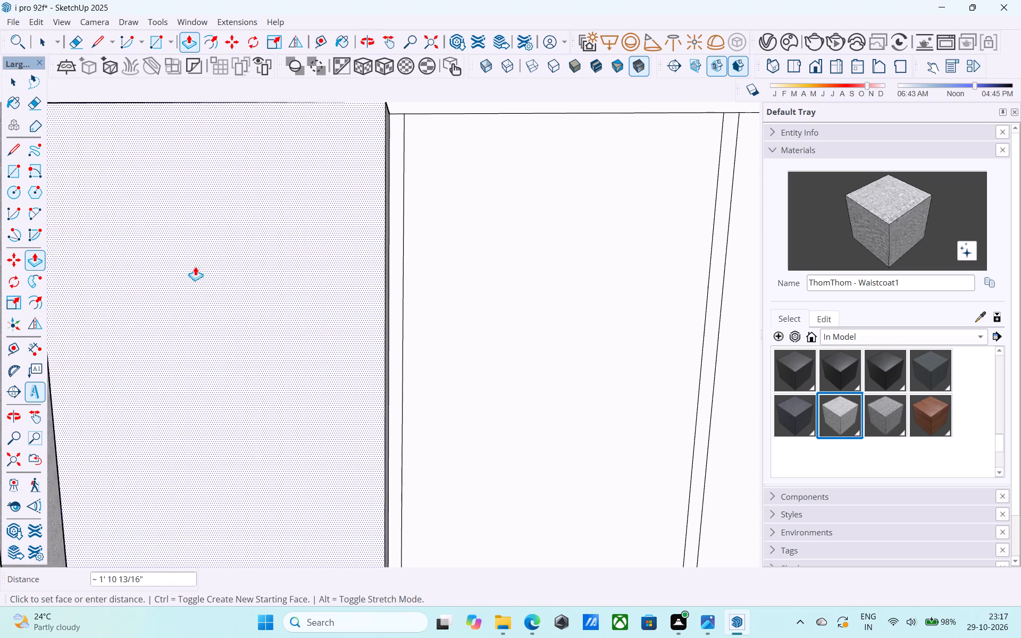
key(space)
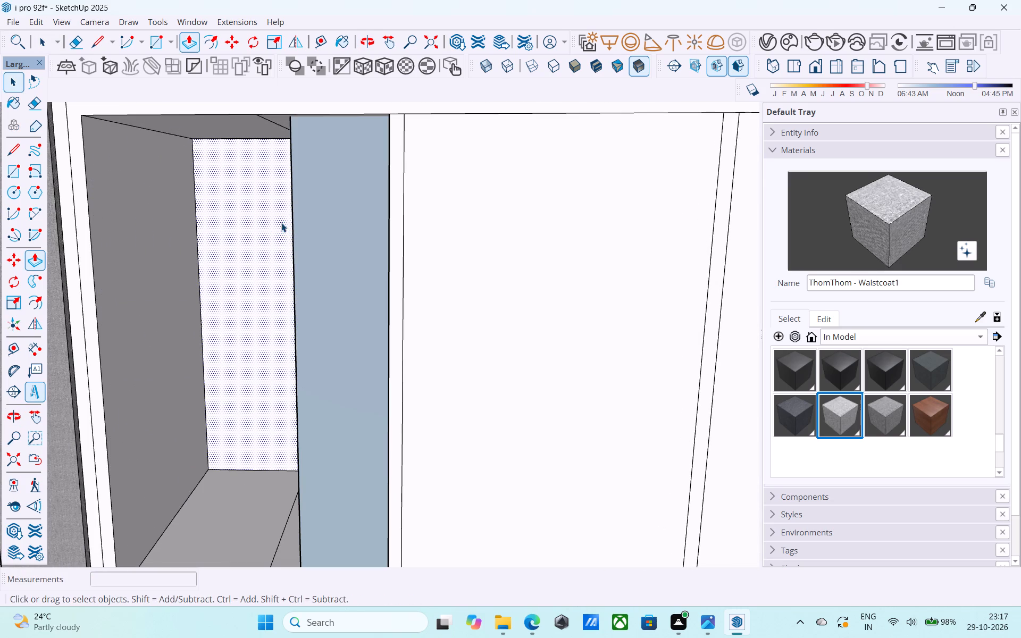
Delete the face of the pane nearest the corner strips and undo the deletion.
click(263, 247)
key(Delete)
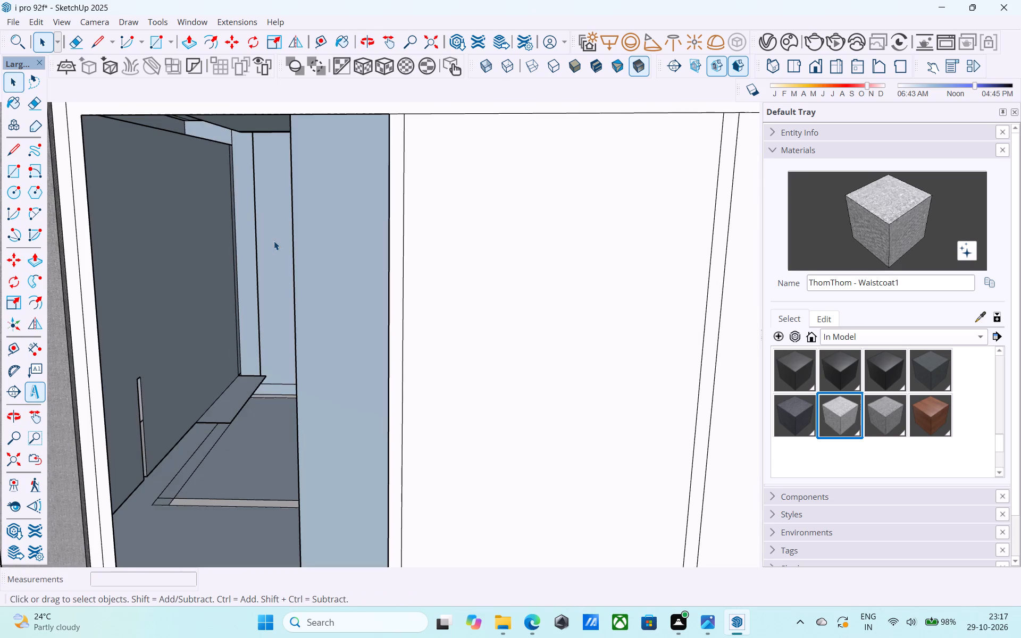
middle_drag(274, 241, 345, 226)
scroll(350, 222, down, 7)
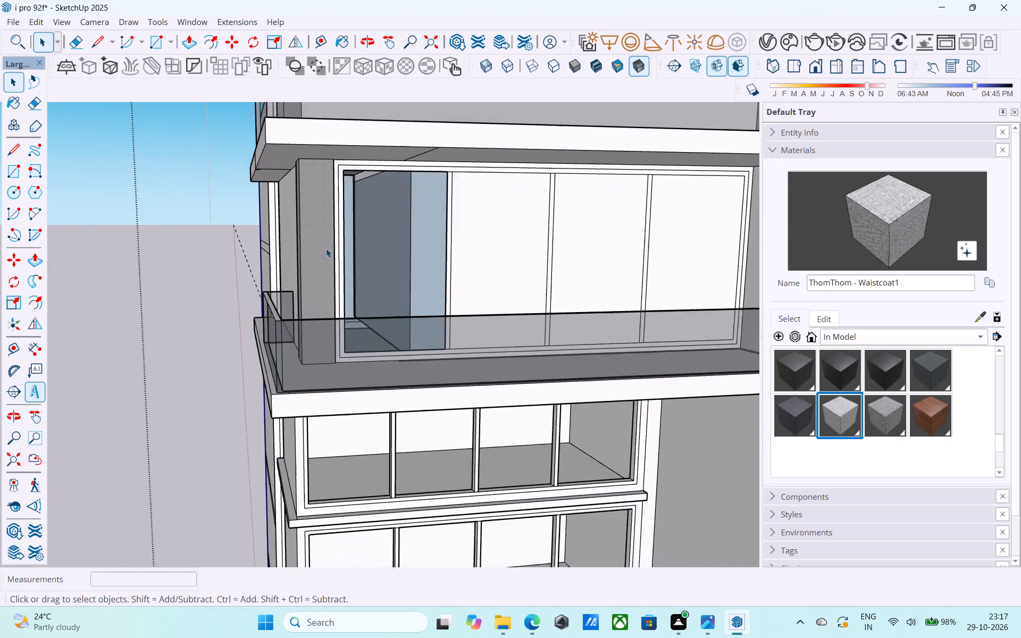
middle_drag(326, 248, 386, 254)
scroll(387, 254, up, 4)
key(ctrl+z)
Push/pull the four pane faces of the balcony storey's window by 2" to recess them behind the frame and mullions.
click(391, 254)
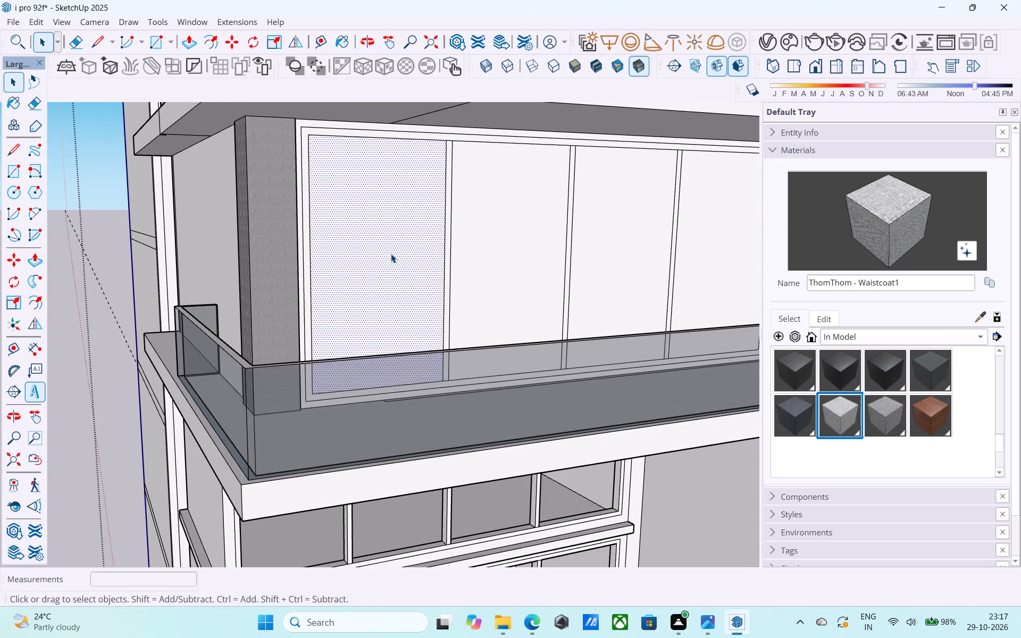
scroll(391, 254, up, 3)
key(p)
click(391, 254)
key(2)
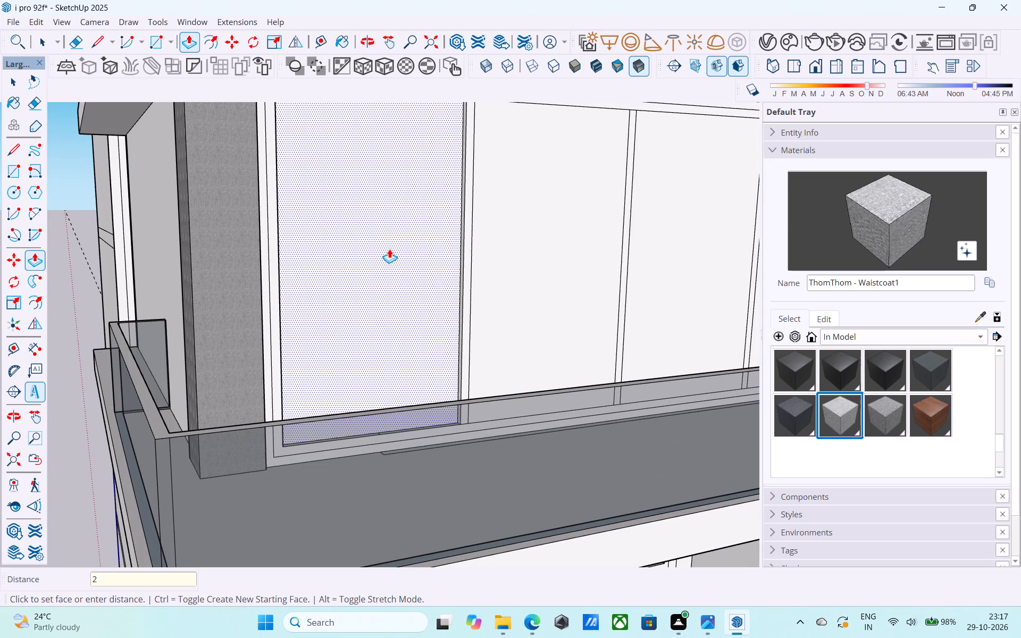
key(shift+quotedbl)
key(Return)
double_click(495, 241)
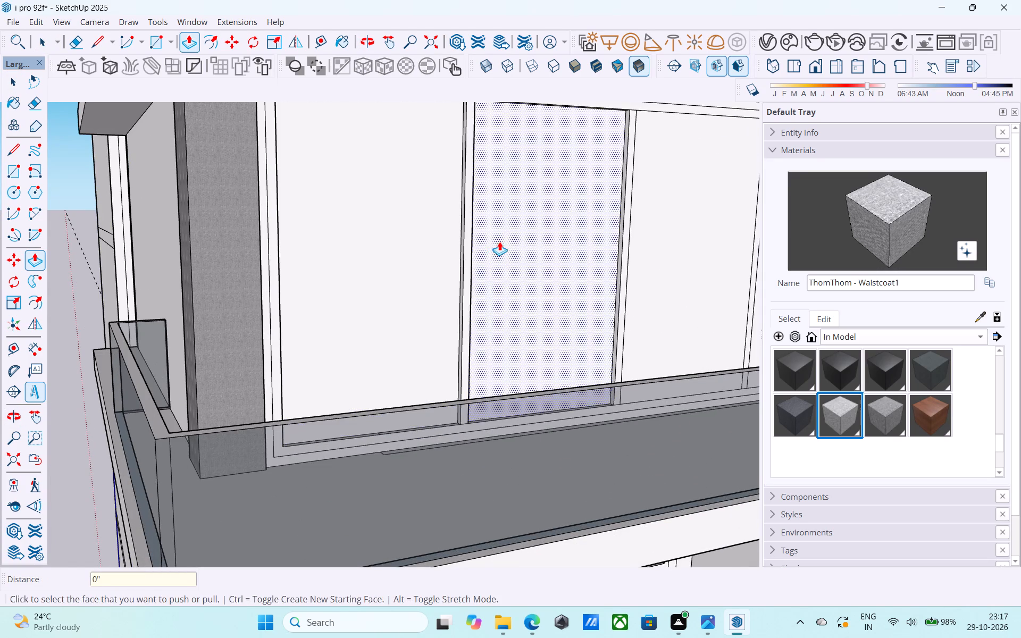
scroll(500, 241, down, 3)
shift+middle_drag(500, 241, 352, 255)
double_click(548, 236)
double_click(603, 234)
Examine the balcony storey's side wall and the corner of the topmost balcony storey above it.
scroll(602, 233, down, 2)
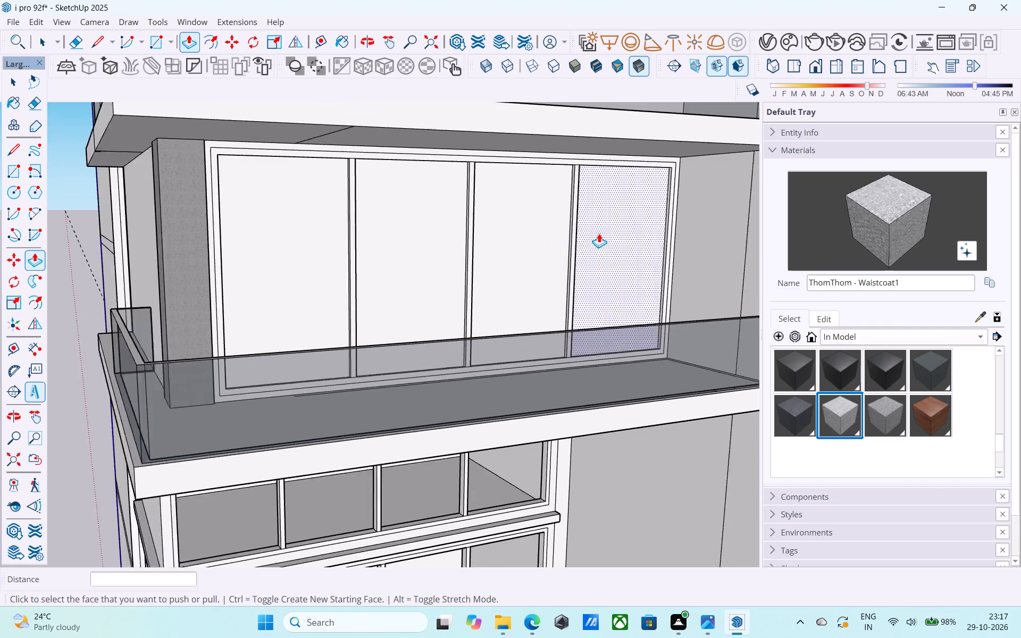
middle_drag(463, 256, 727, 251)
scroll(549, 267, down, 3)
shift+middle_drag(399, 285, 423, 319)
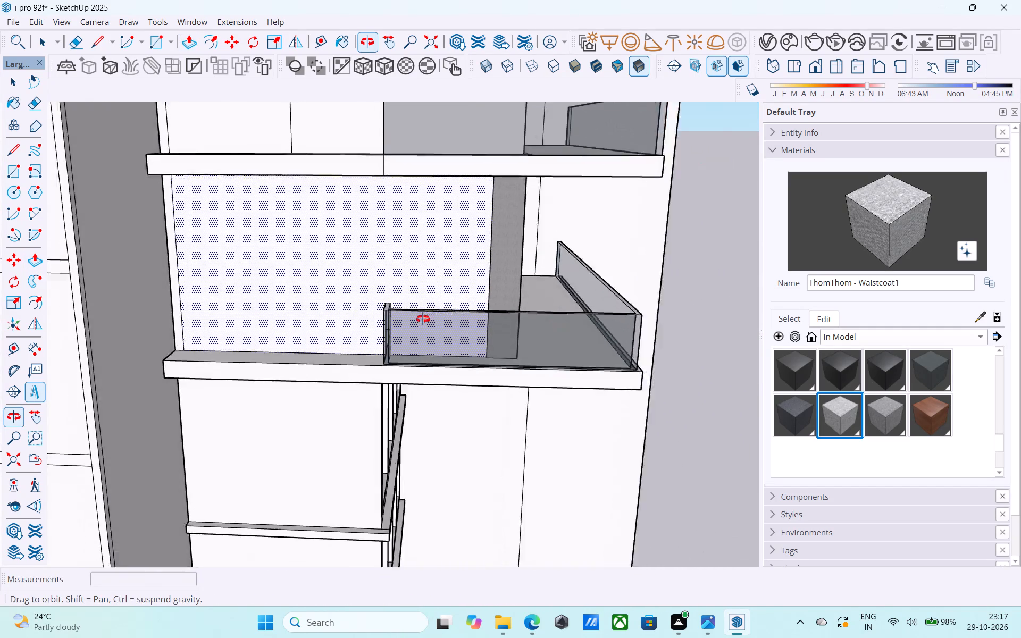
shift+middle_drag(423, 319, 344, 312)
scroll(344, 311, down, 8)
middle_drag(349, 316, 286, 308)
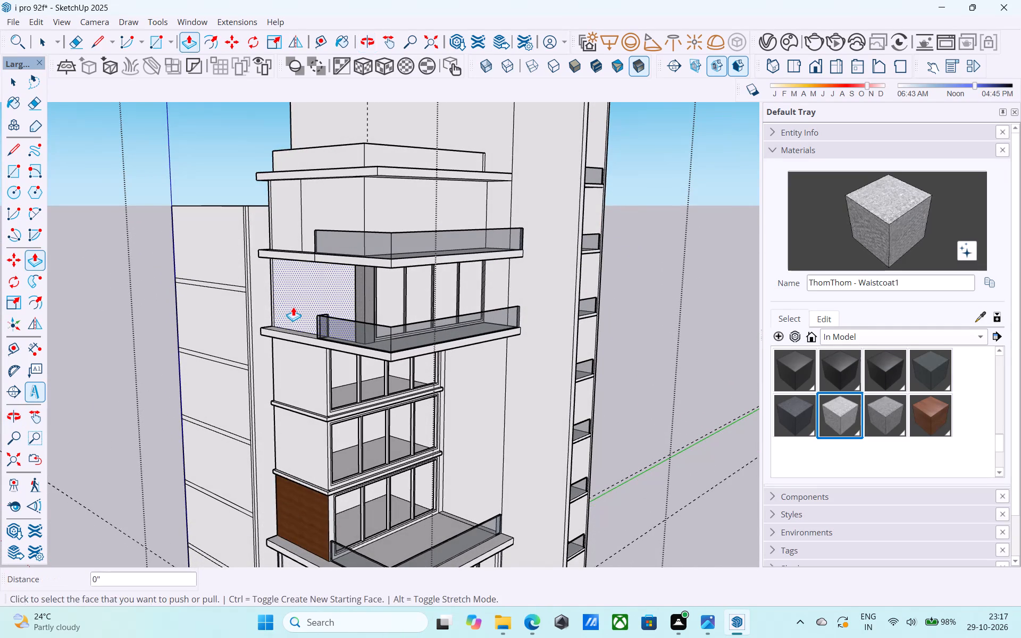
scroll(293, 307, down, 5)
middle_drag(293, 307, 311, 367)
scroll(338, 287, up, 8)
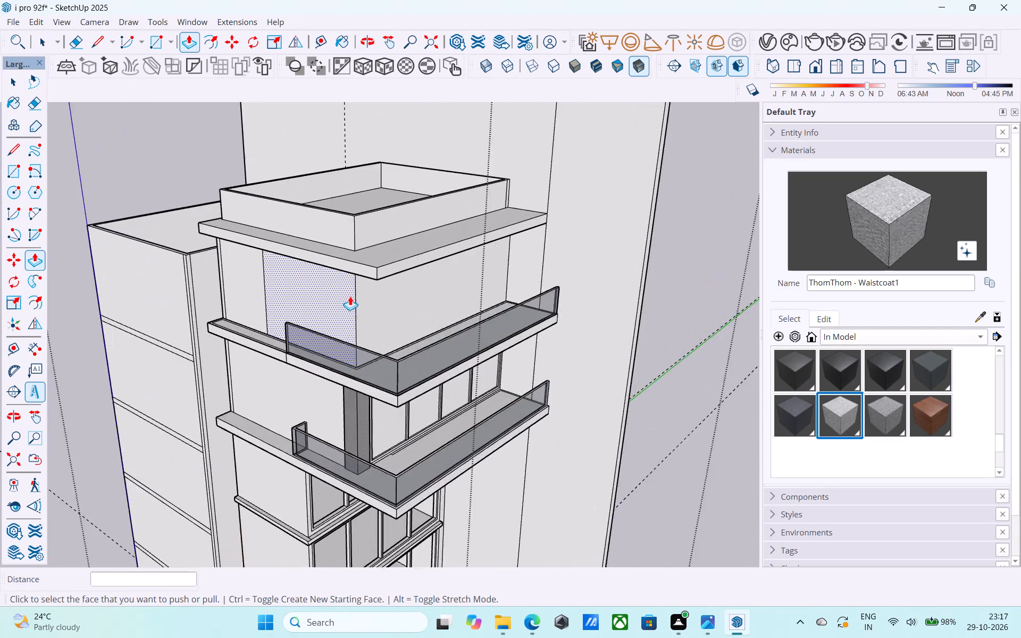
scroll(350, 296, up, 10)
key(space)
scroll(356, 318, down, 1)
shift+middle_drag(356, 318, 344, 231)
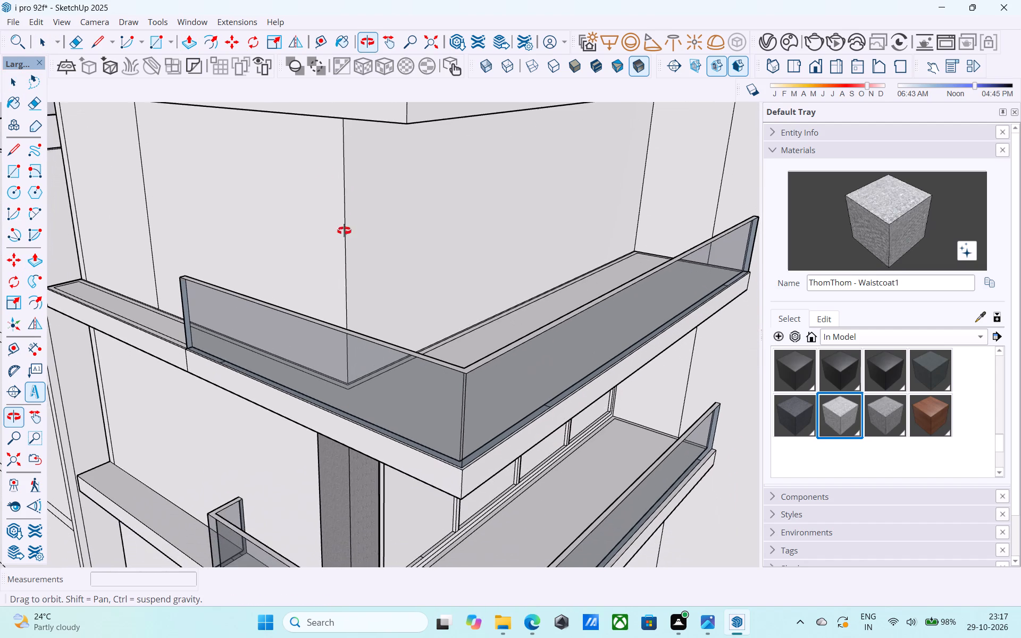
Copy the topmost balcony storey's vertical corner edge 1.5' onto the long balcony wall.
shift+middle_drag(344, 231, 369, 276)
scroll(378, 297, up, 2)
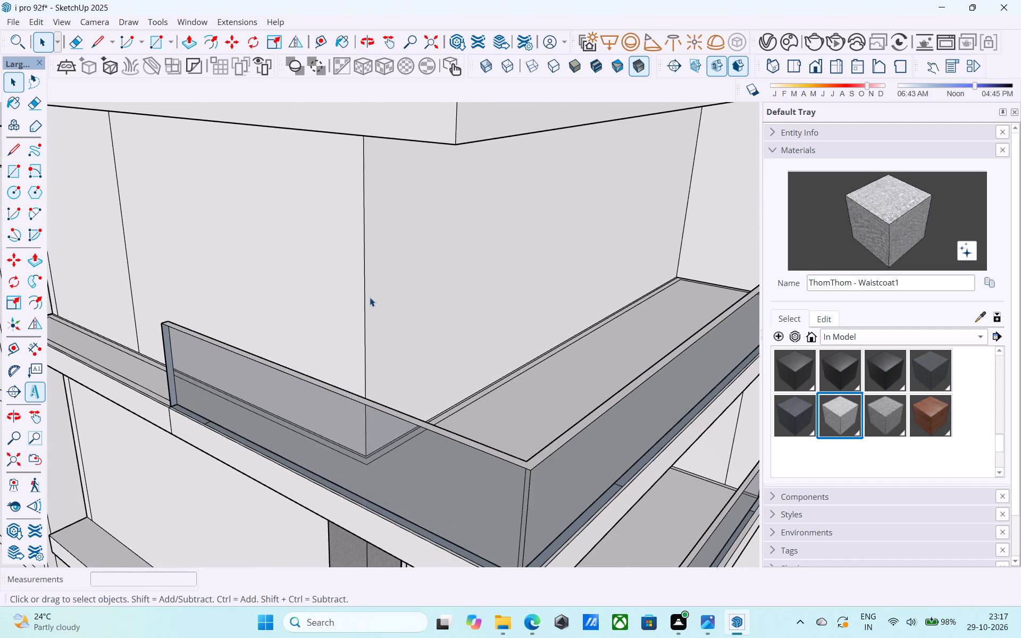
click(367, 297)
click(364, 298)
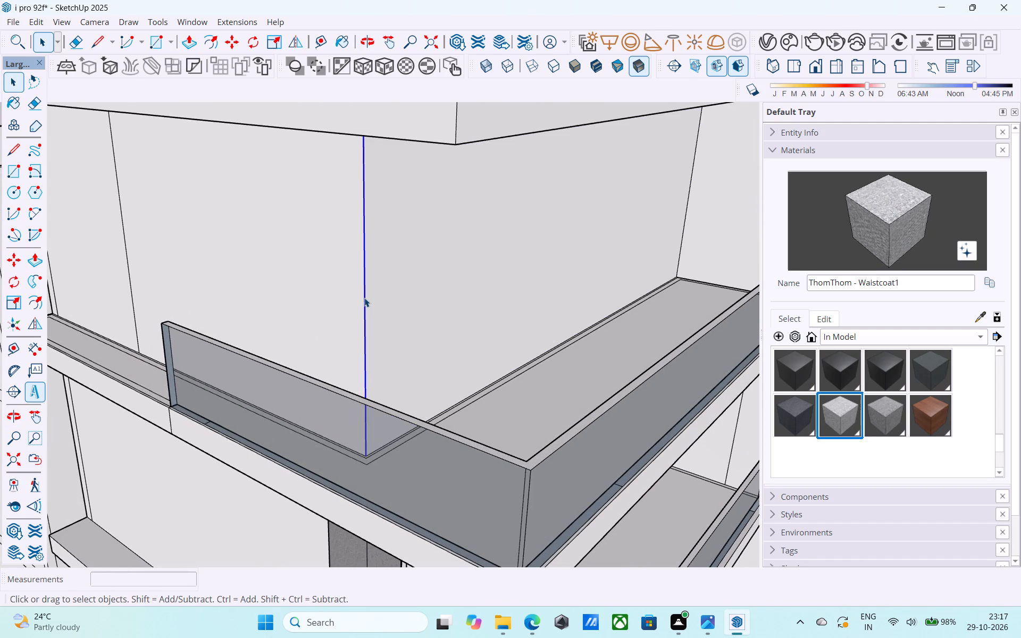
key(m)
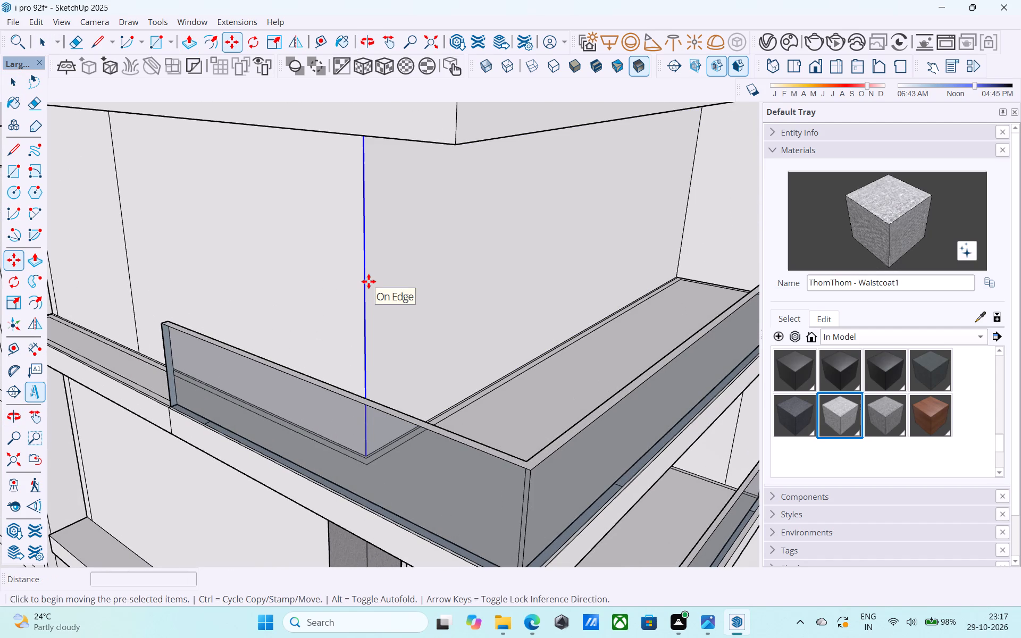
click(369, 281)
text(1.5')
key(Return)
key(space)
Copy the same vertical corner edge 1.5' onto the adjoining side wall.
click(363, 278)
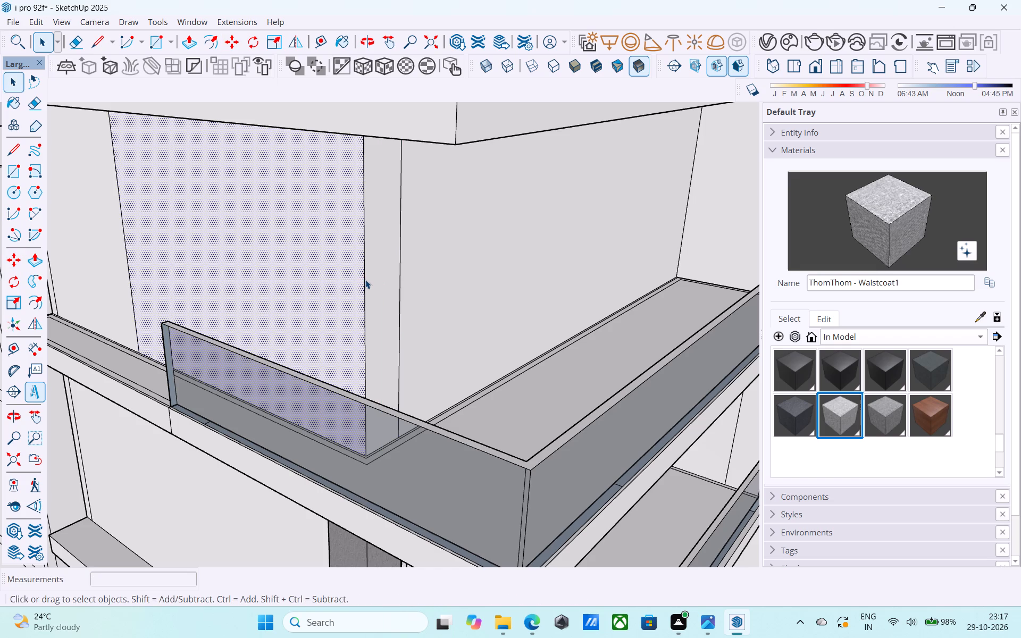
click(365, 280)
key(m)
click(365, 280)
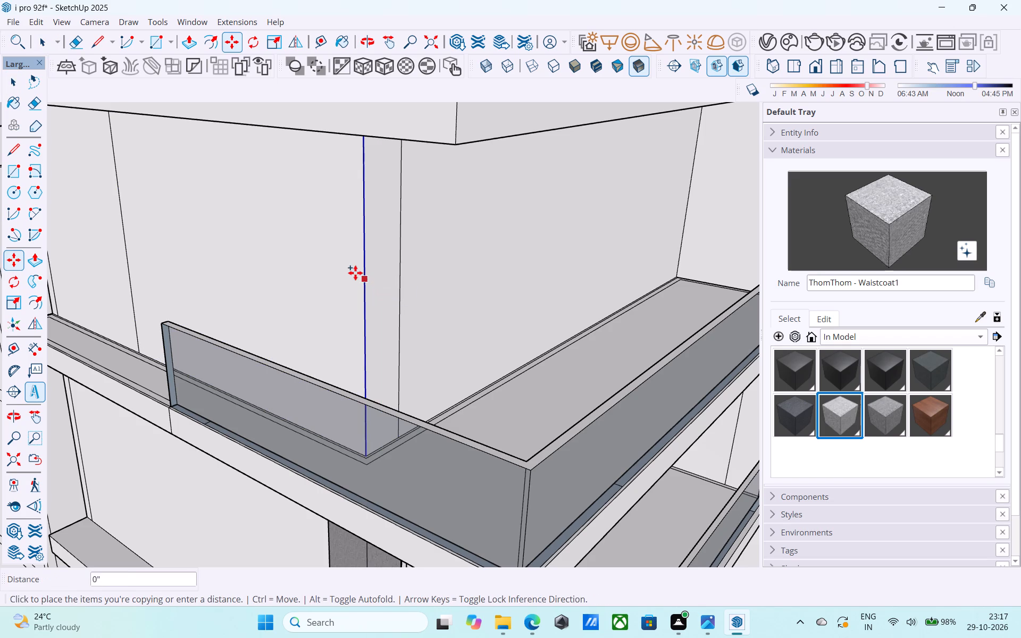
text(1.)
text(5')
key(Return)
key(space)
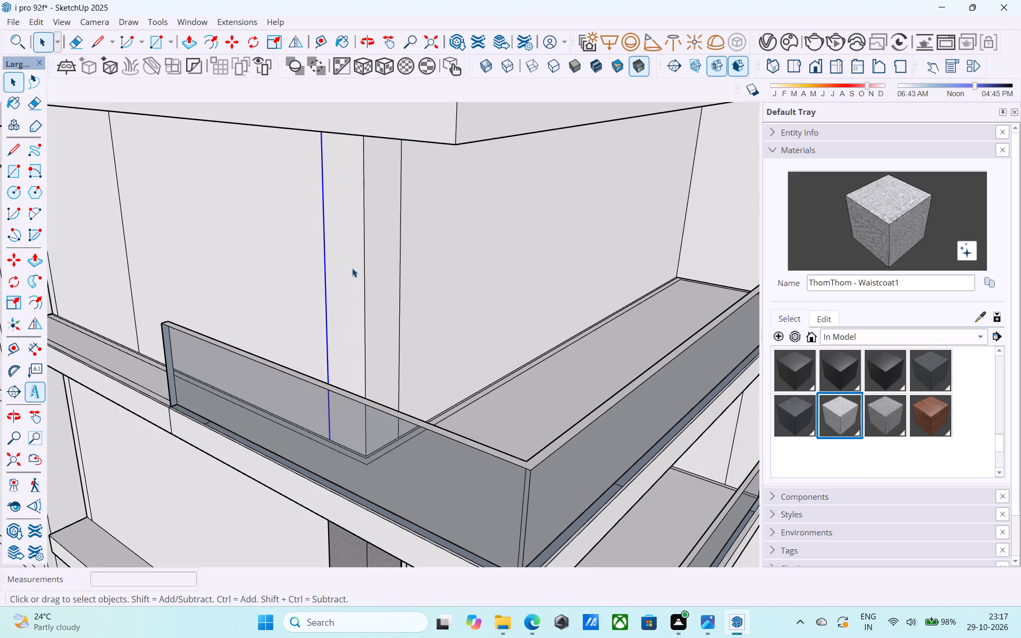
Paint the two strips at the topmost storey's corner with the ThomThom - Waistcoat1 material.
click(352, 268)
click(880, 205)
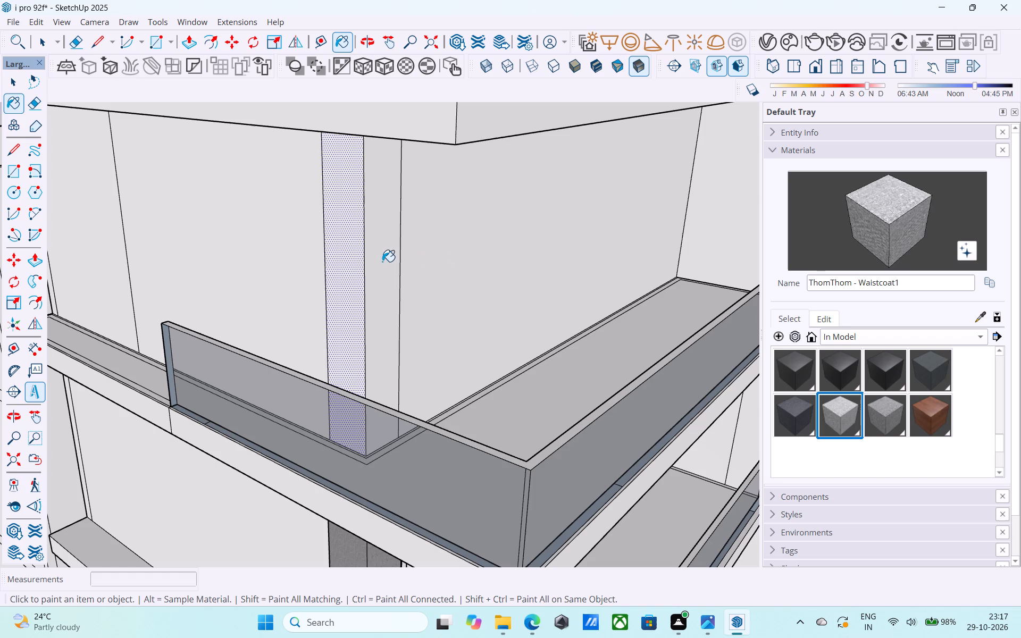
click(382, 262)
click(330, 261)
key(space)
Offset the outline of the topmost storey's long wall face inward by 3" to form a window frame.
click(441, 248)
shift+middle_drag(443, 247, 346, 257)
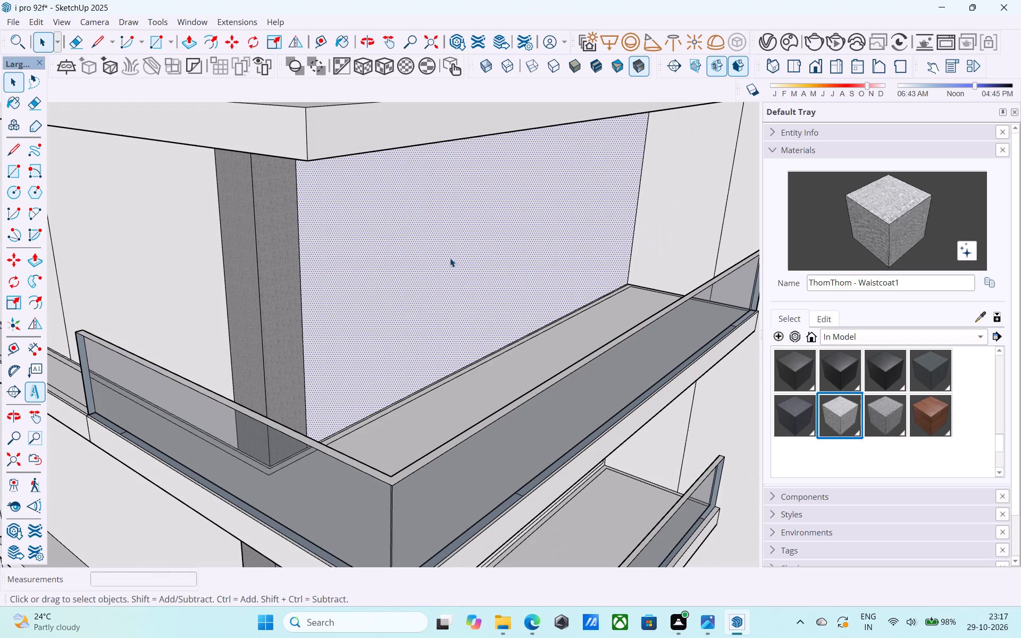
key(f)
click(450, 258)
key(3)
key(shift+quotedbl)
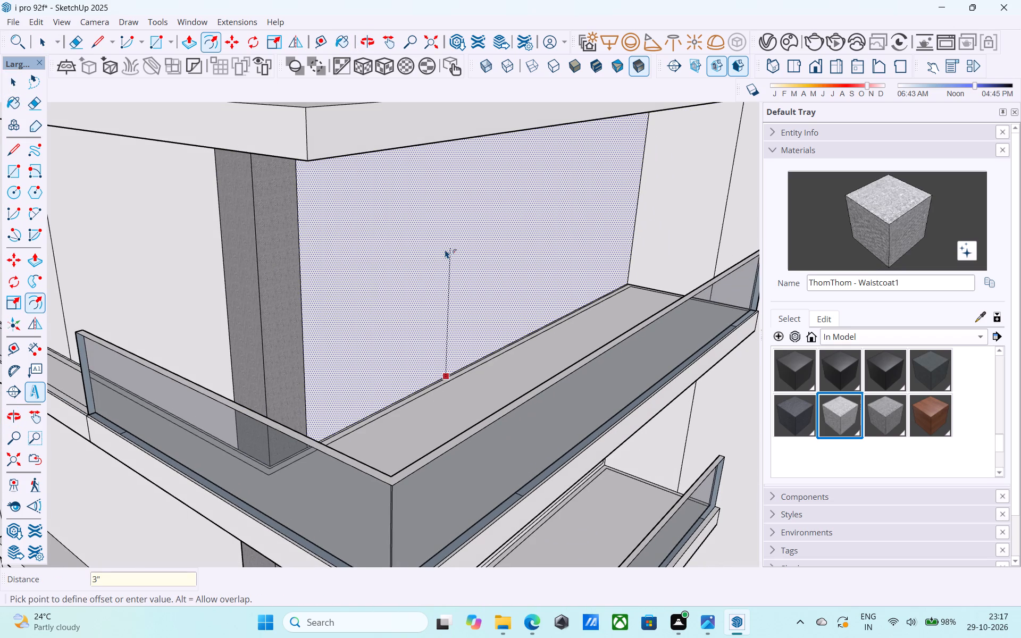
key(Return)
key(space)
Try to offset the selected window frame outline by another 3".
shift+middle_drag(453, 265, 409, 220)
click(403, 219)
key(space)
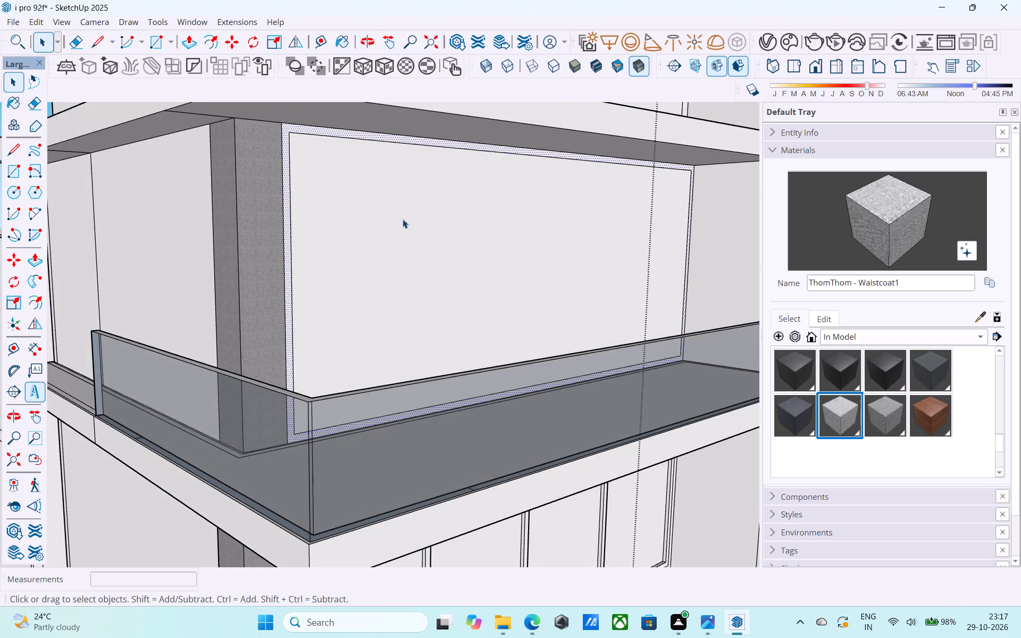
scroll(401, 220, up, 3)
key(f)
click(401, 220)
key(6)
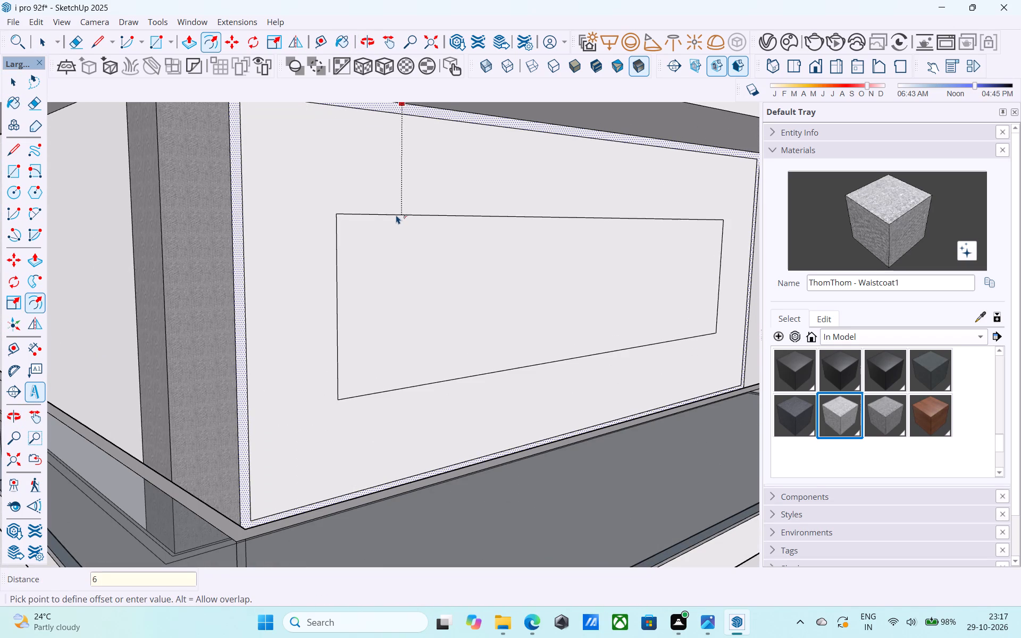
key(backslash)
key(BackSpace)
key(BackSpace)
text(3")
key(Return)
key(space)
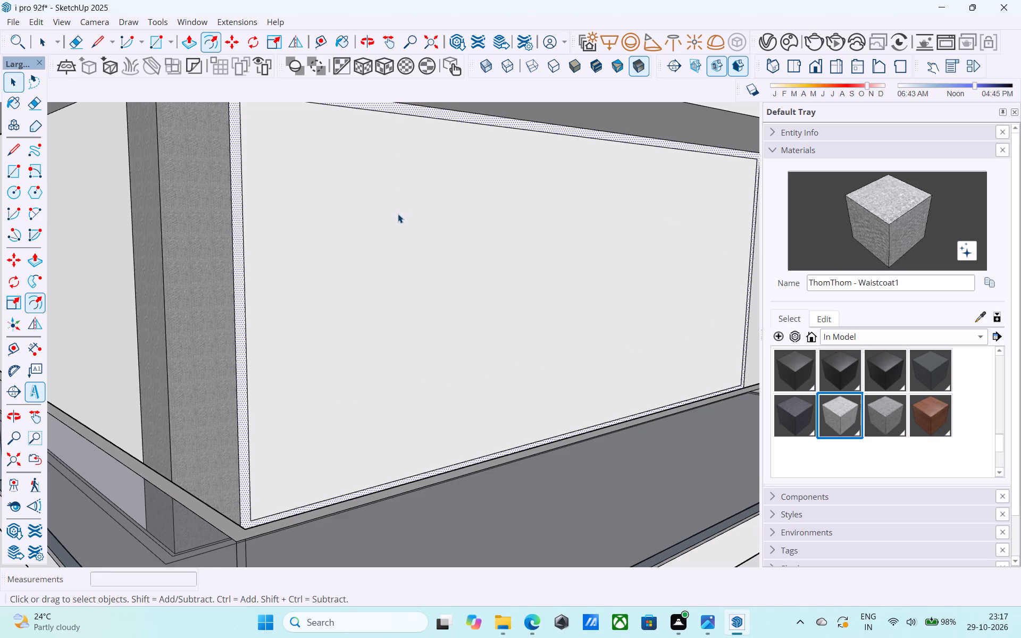
Copy the frame's inner vertical edge beside the corner strip to the opposite inner edge, dividing the window into 4 equal panes.
scroll(398, 213, down, 3)
middle_drag(398, 213, 351, 264)
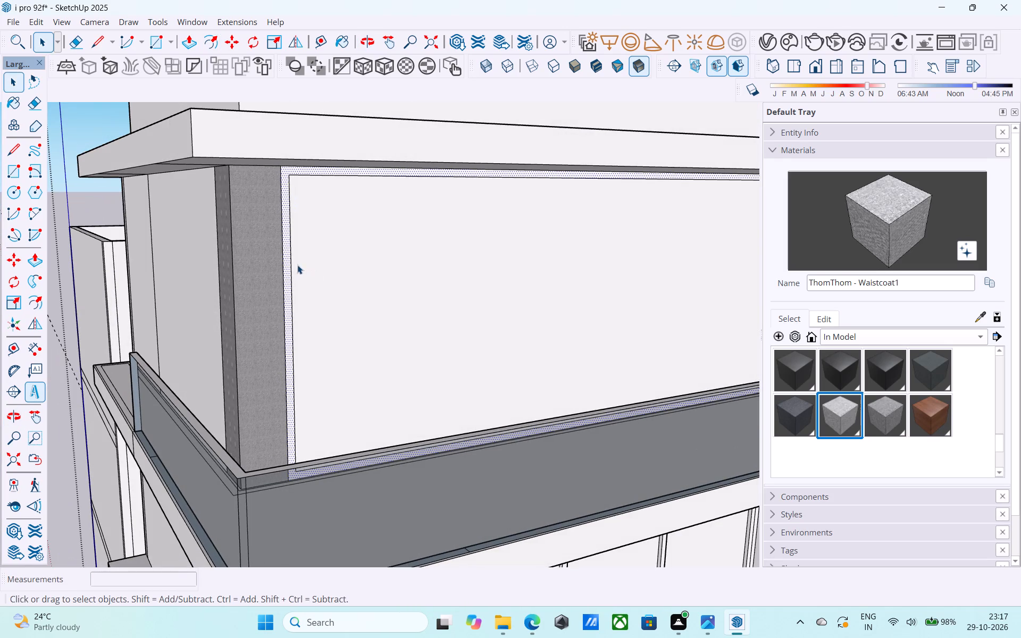
click(289, 264)
click(291, 264)
key(m)
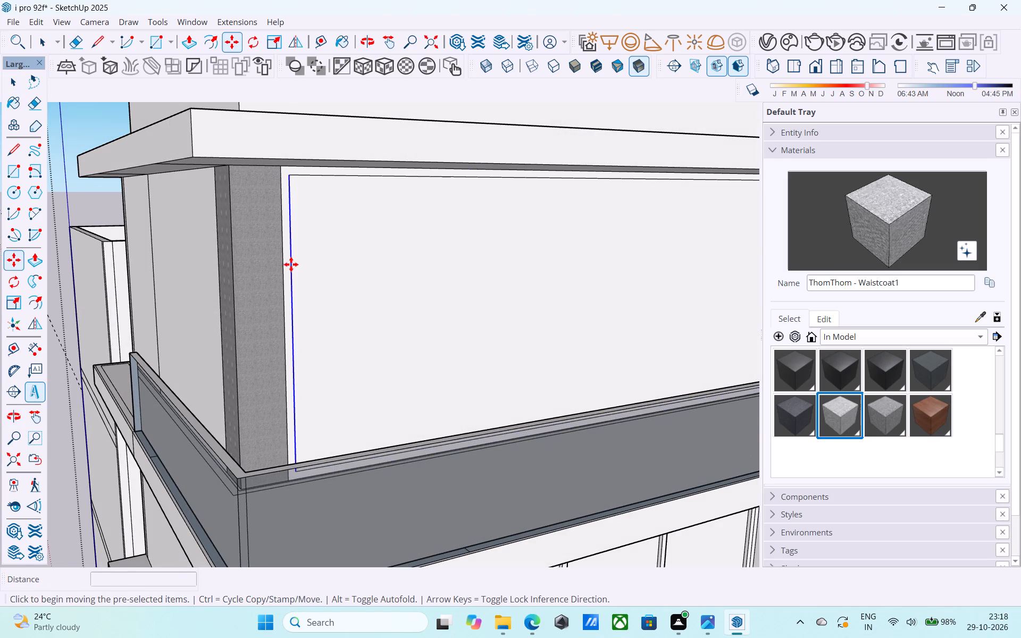
click(294, 177)
scroll(366, 204, down, 2)
shift+middle_drag(370, 206, 266, 232)
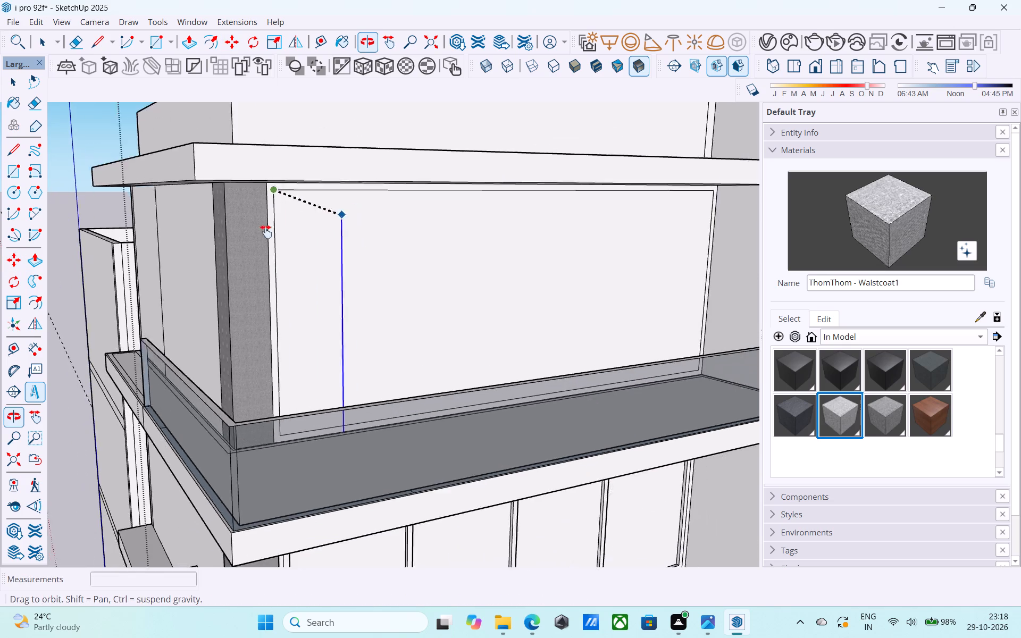
shift+middle_drag(266, 232, 184, 232)
scroll(538, 192, up, 9)
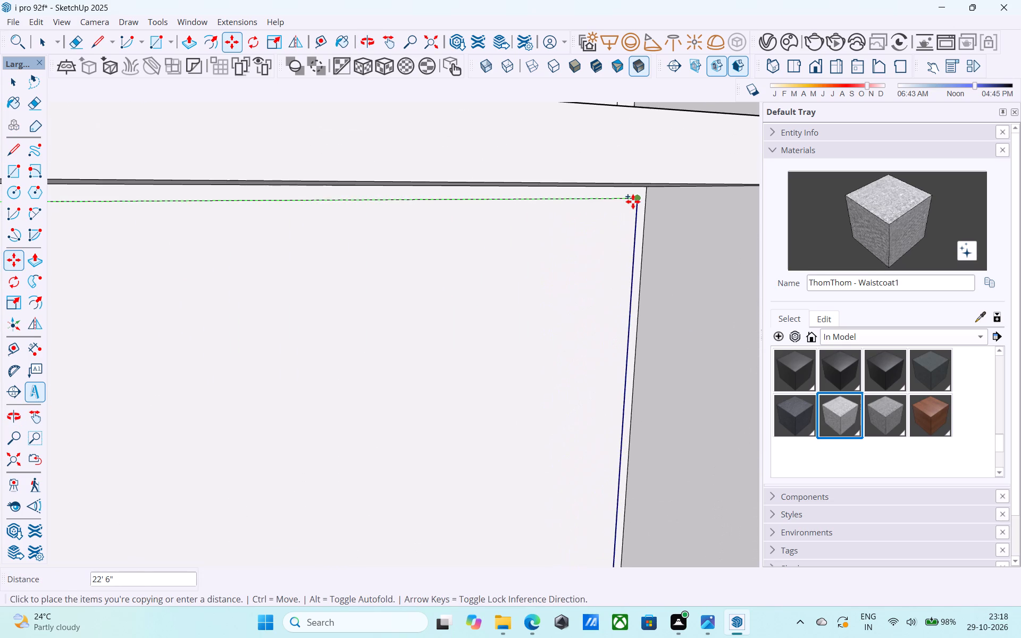
click(633, 202)
key(slash)
key(4)
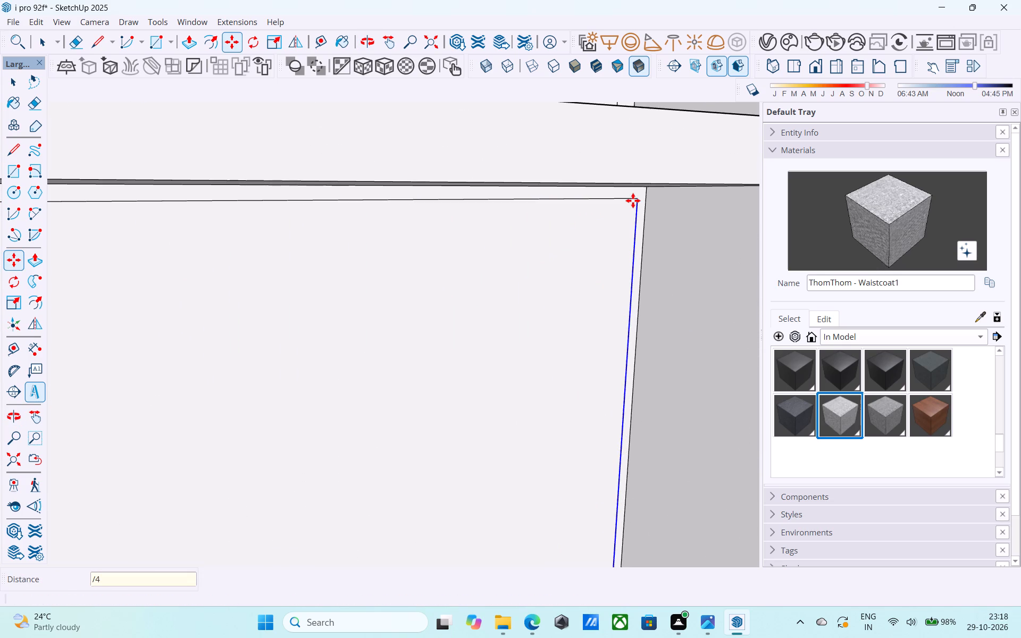
key(Return)
scroll(633, 200, down, 13)
key(space)
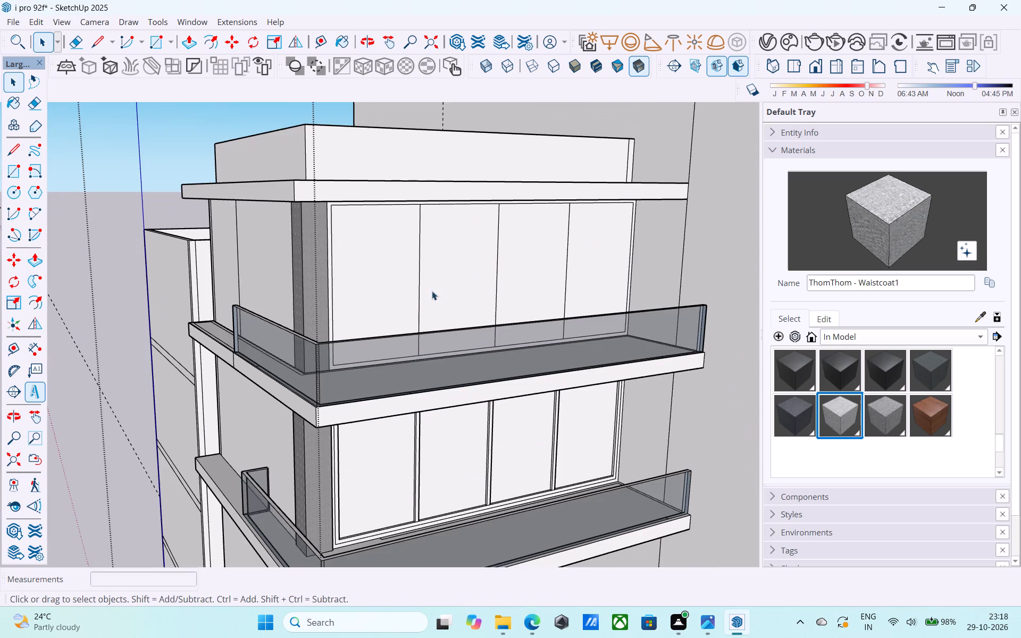
Copy the three vertical divider lines 3" toward the textured corner strips to form mullions.
scroll(409, 298, up, 4)
scroll(409, 297, down, 4)
shift+middle_drag(409, 297, 407, 290)
scroll(415, 288, up, 4)
click(417, 287)
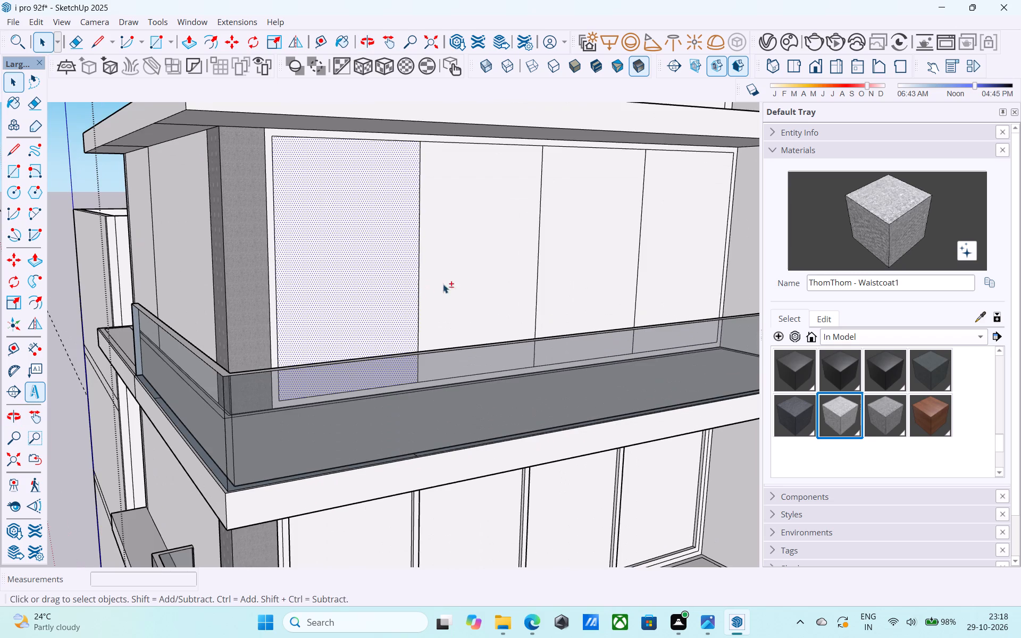
click(420, 281)
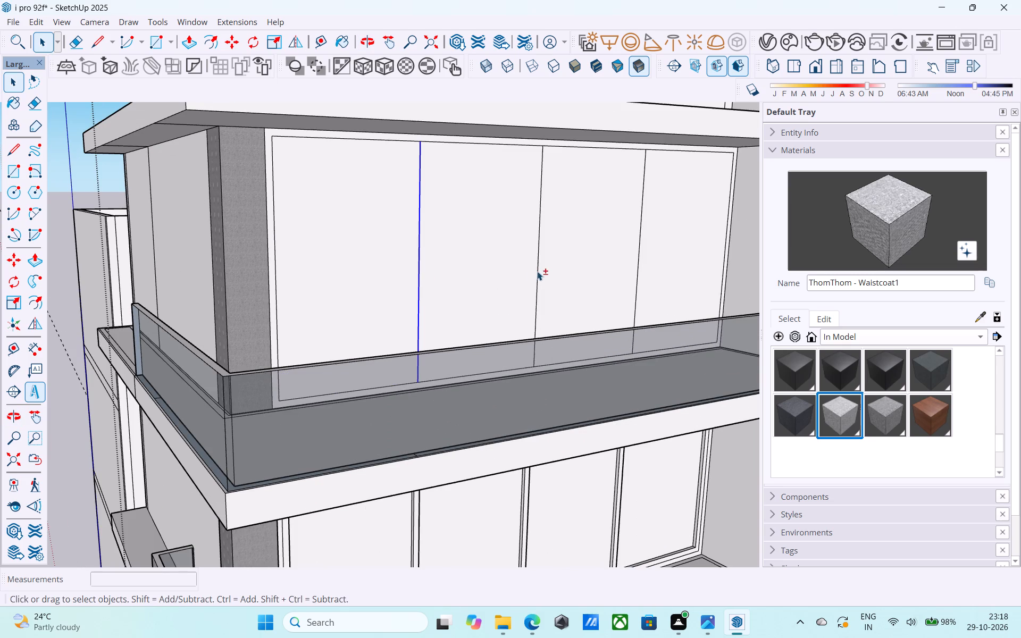
shift+click(538, 271)
shift+click(641, 243)
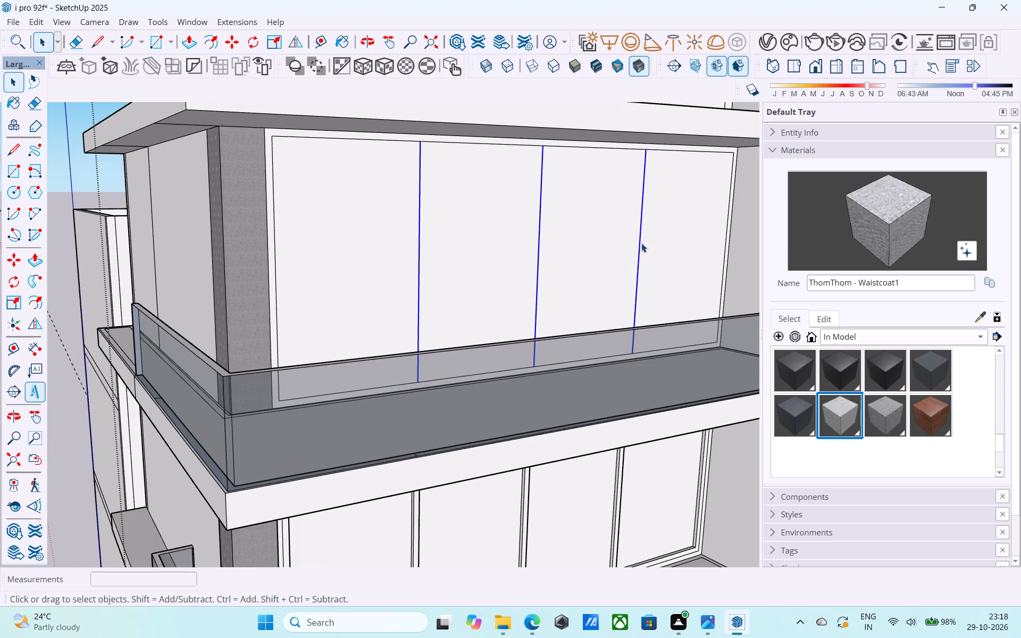
key(m)
click(541, 281)
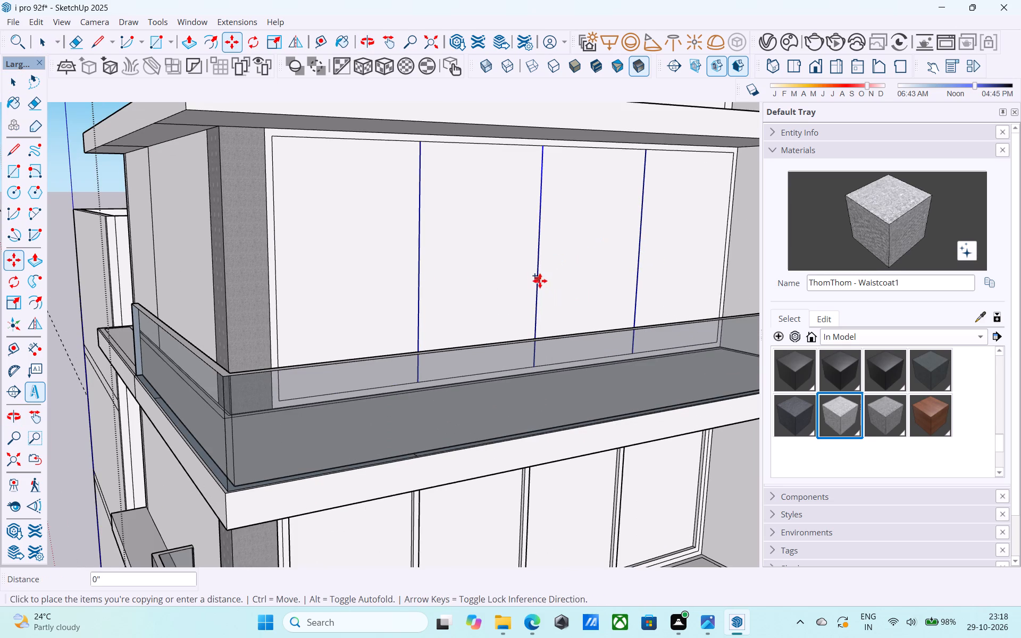
scroll(510, 278, up, 5)
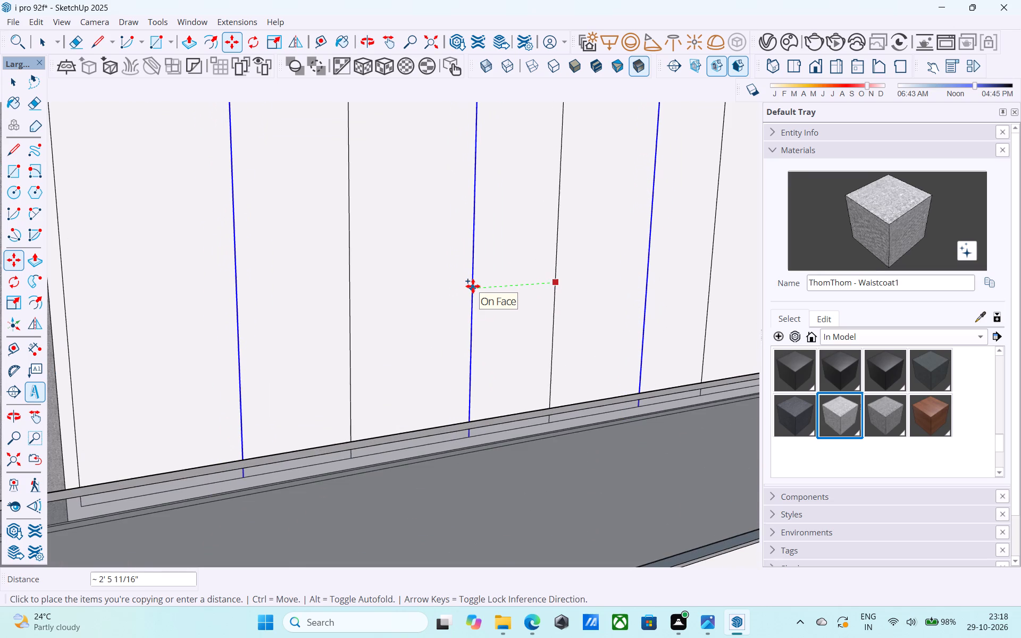
text(3")
key(Return)
key(space)
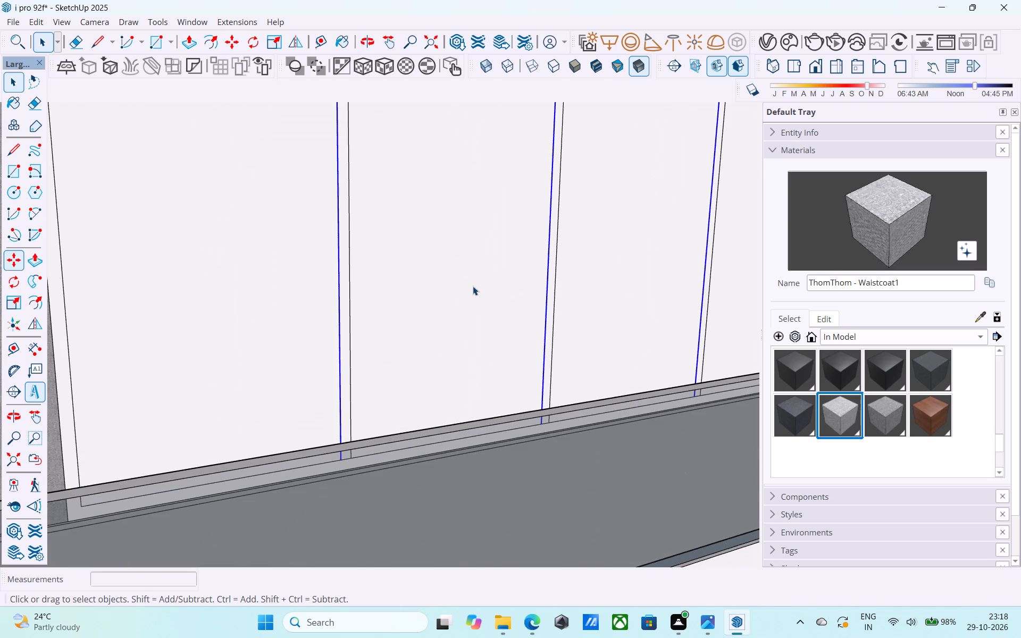
Push/pull the three pane faces nearest the textured corner inward to open them behind the frame and mullions.
scroll(473, 286, down, 9)
click(362, 290)
scroll(361, 290, up, 2)
key(p)
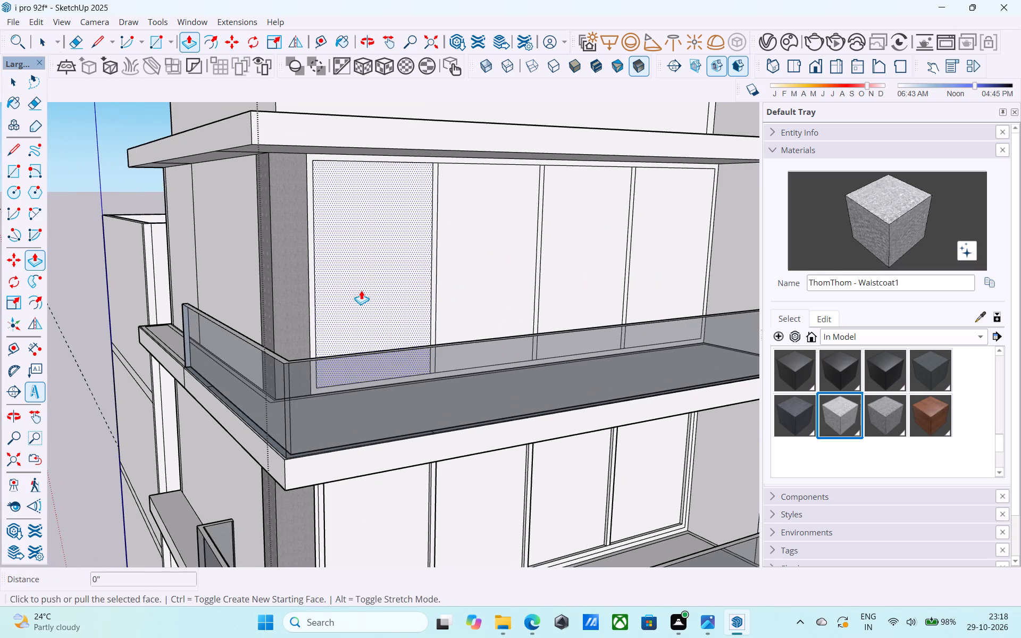
click(361, 290)
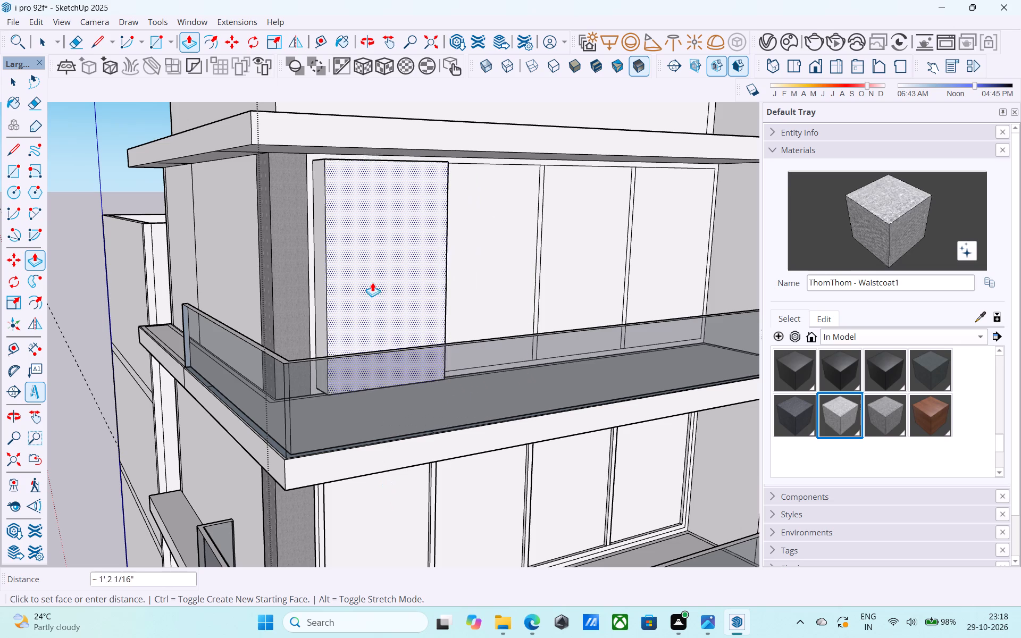
click(360, 236)
double_click(504, 244)
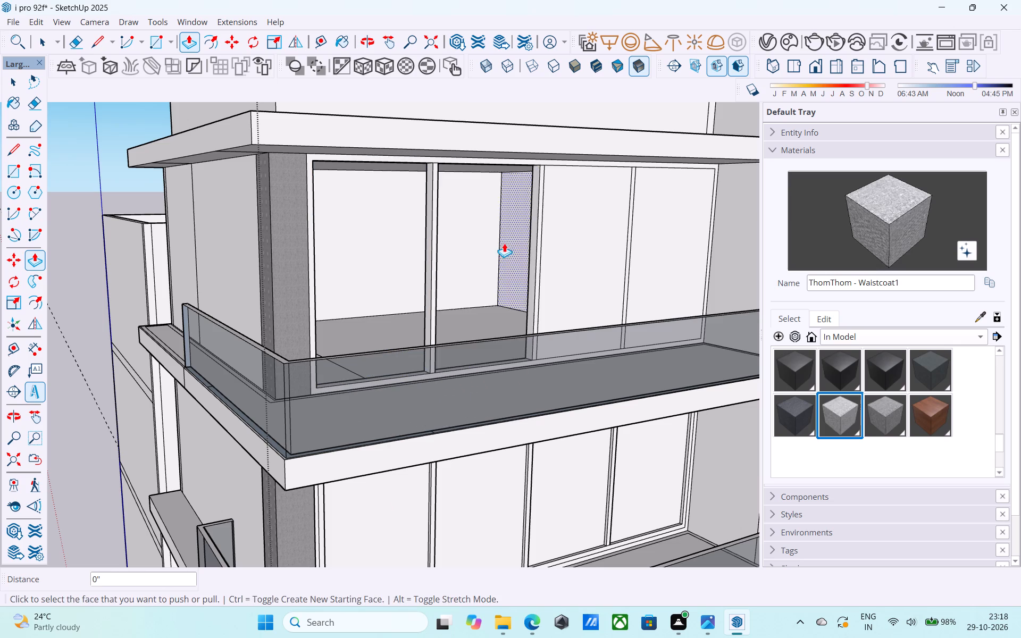
double_click(585, 236)
click(595, 239)
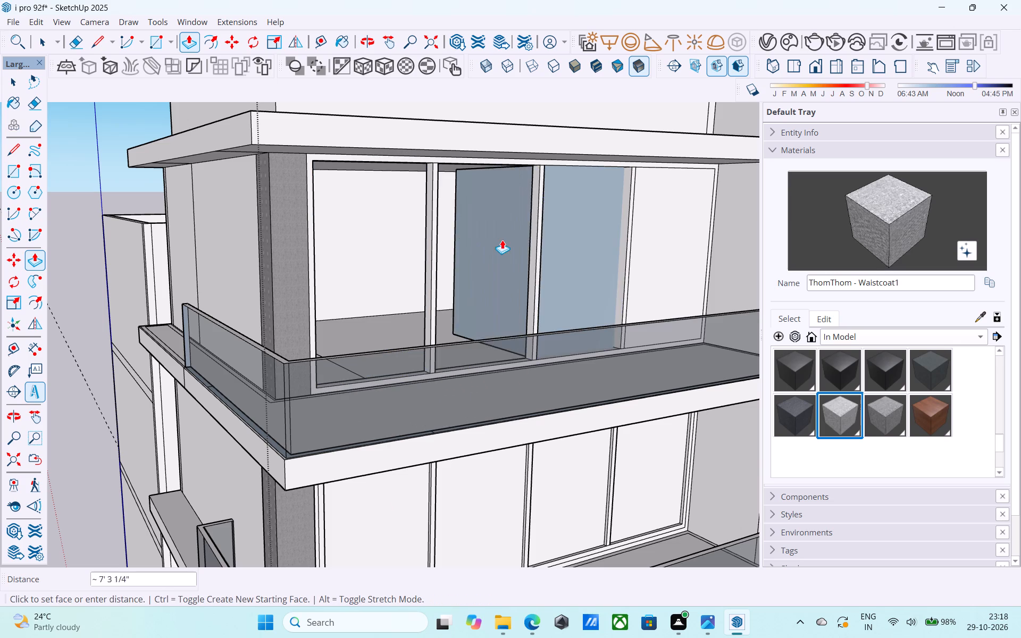
scroll(502, 240, up, 4)
click(550, 250)
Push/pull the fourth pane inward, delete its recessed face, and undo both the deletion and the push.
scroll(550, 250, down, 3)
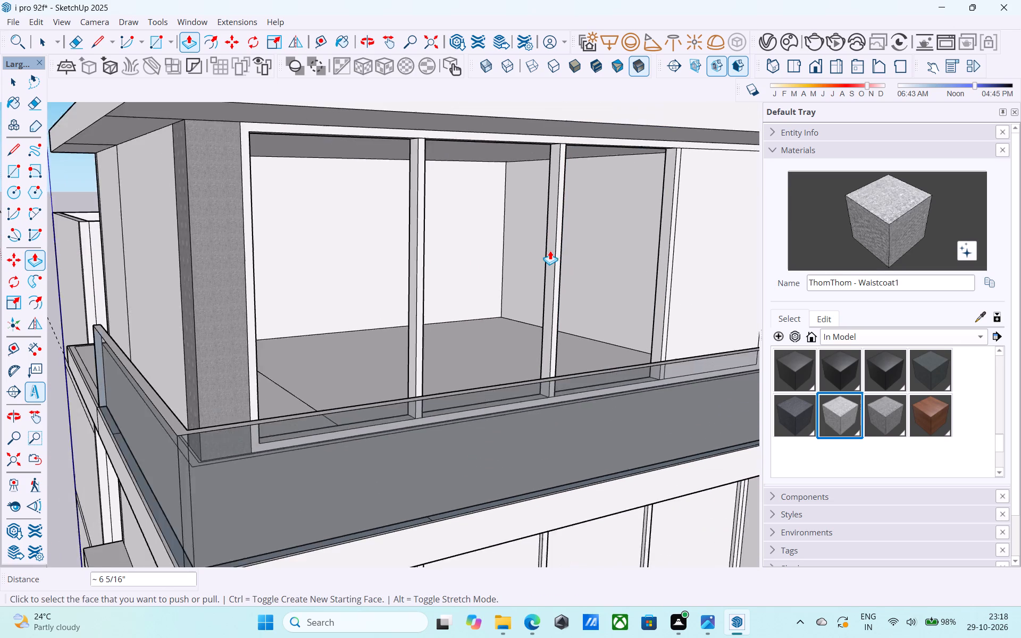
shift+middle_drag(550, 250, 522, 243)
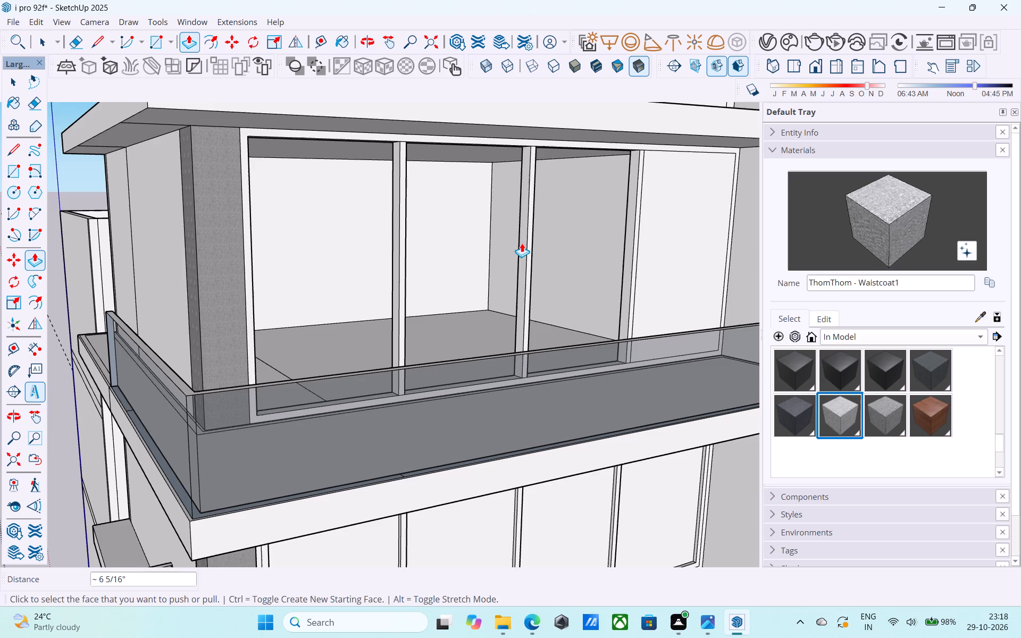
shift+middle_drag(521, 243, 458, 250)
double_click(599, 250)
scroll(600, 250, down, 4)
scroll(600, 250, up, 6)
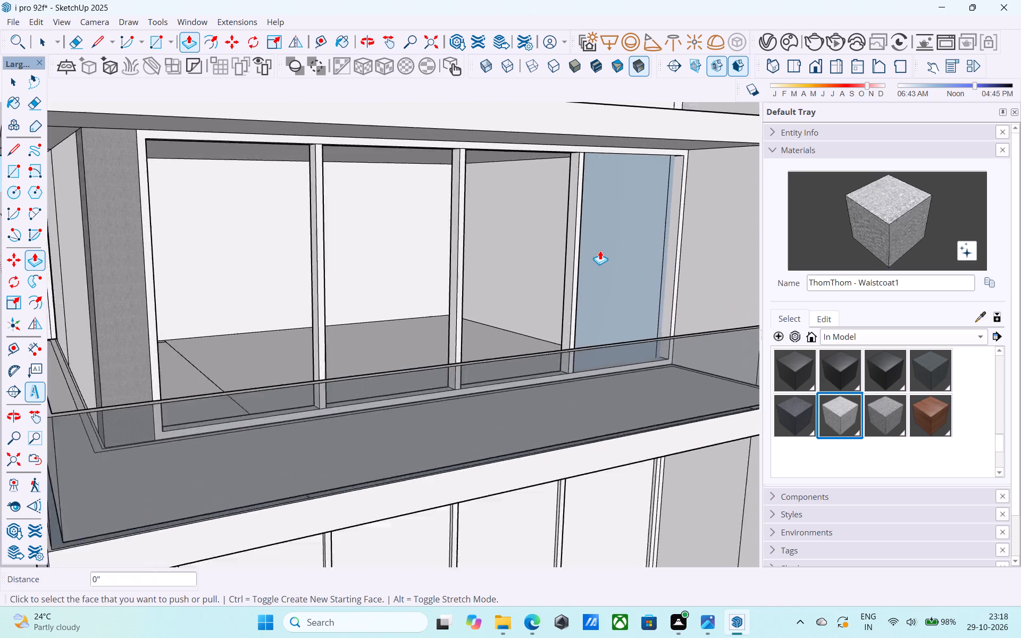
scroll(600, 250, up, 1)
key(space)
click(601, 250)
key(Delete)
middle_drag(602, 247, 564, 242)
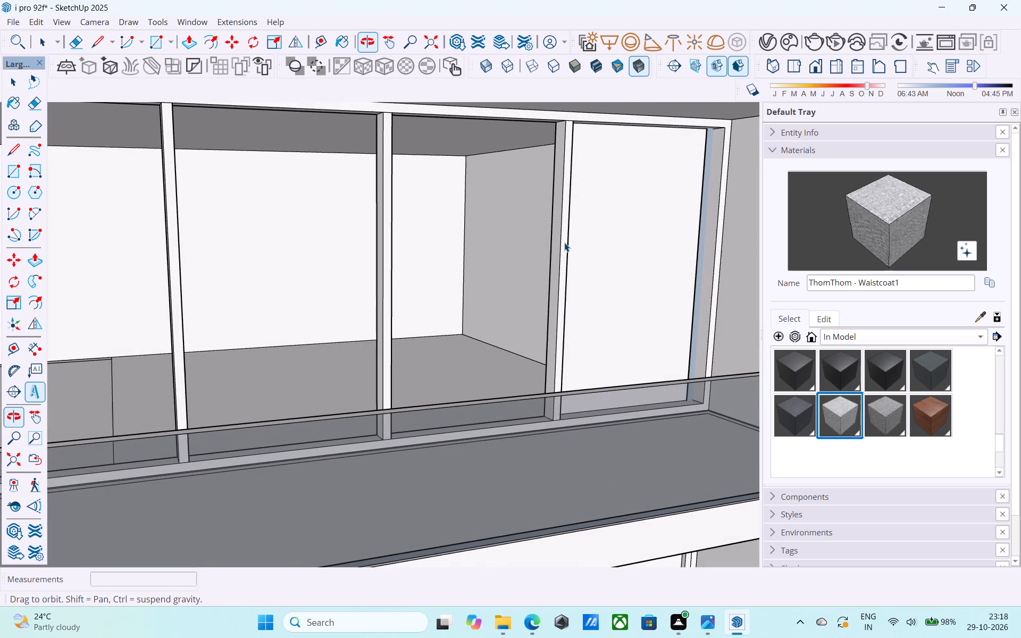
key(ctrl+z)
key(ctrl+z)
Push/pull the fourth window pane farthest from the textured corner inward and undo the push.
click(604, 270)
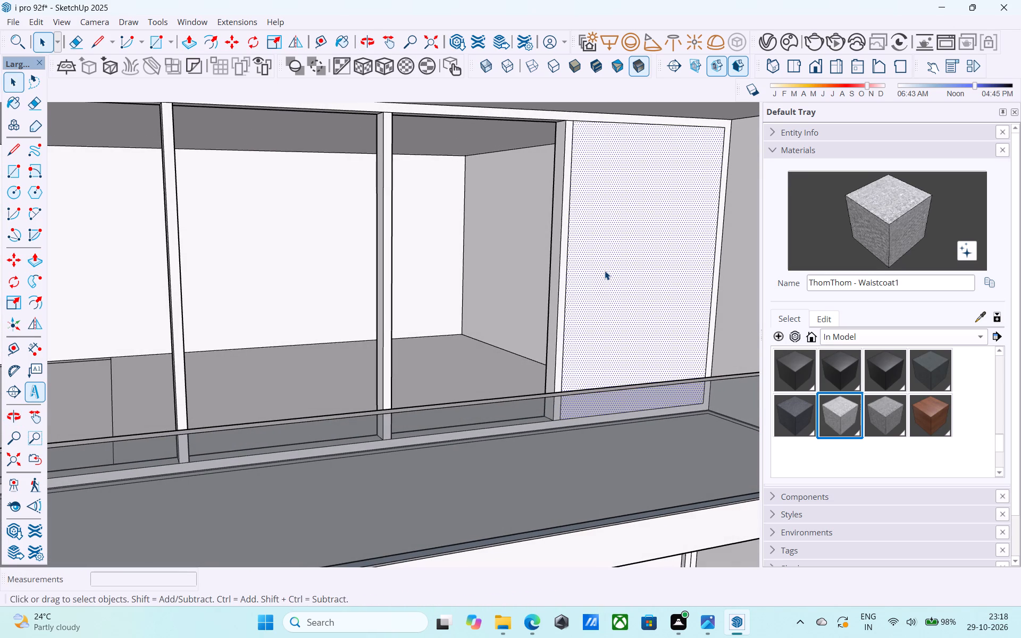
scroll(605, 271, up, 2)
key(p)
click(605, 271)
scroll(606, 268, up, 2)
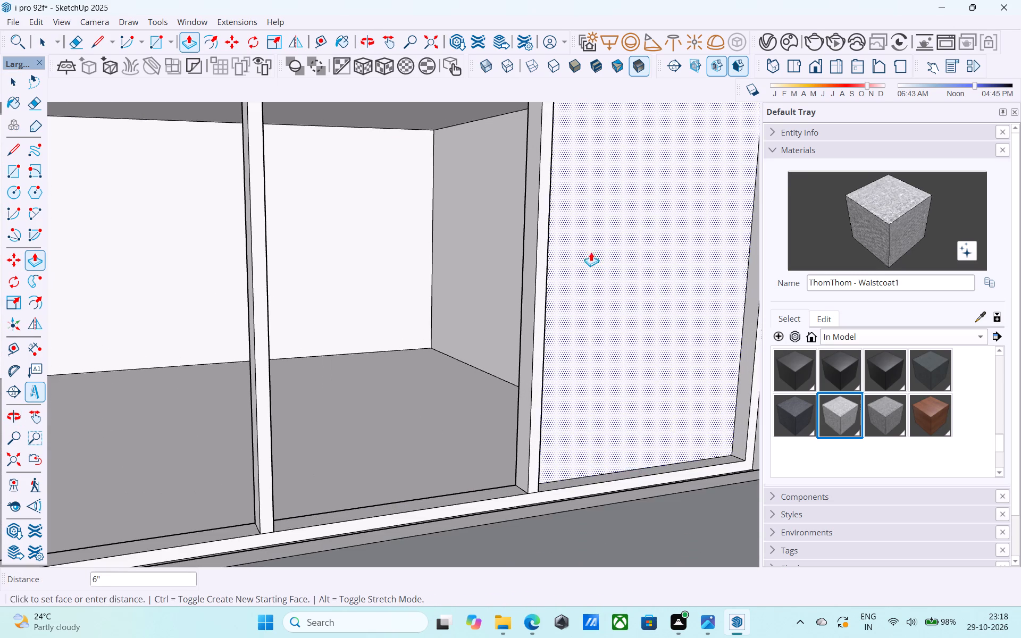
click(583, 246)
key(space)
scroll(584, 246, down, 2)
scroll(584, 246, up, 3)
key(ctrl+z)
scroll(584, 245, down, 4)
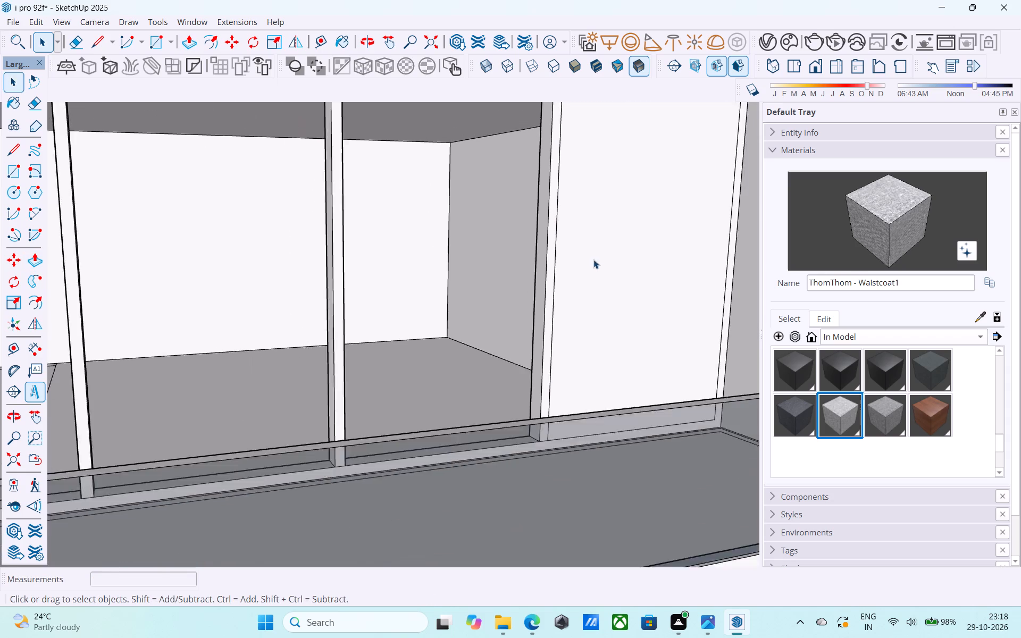
Push/pull the fourth window pane inward behind the frame and delete its recessed face to open it.
scroll(598, 265, up, 3)
click(593, 284)
scroll(594, 285, up, 1)
scroll(594, 285, down, 3)
key(p)
click(596, 291)
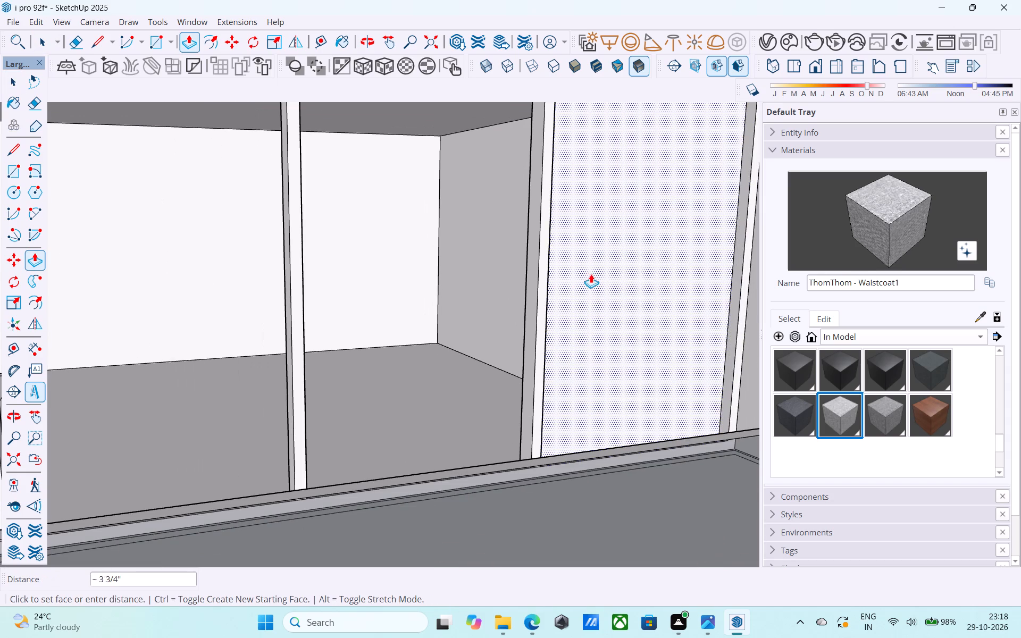
click(583, 261)
key(space)
click(584, 259)
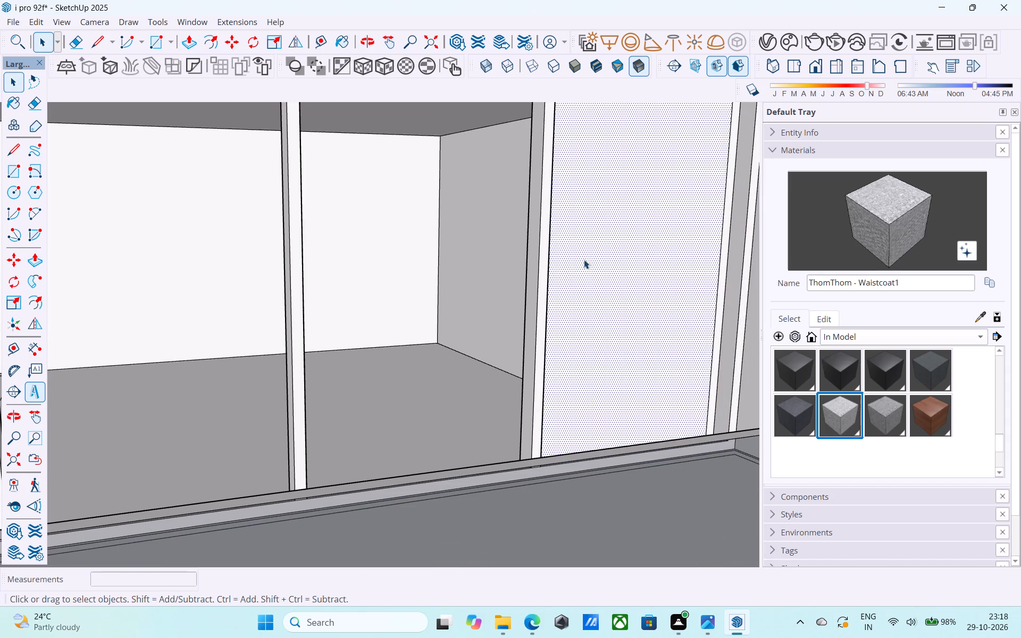
key(Delete)
Paint the rooftop parapet's two front outer faces and the opposite inner faces with the Glass_Basic_01 material.
scroll(586, 258, down, 5)
middle_drag(586, 258, 273, 276)
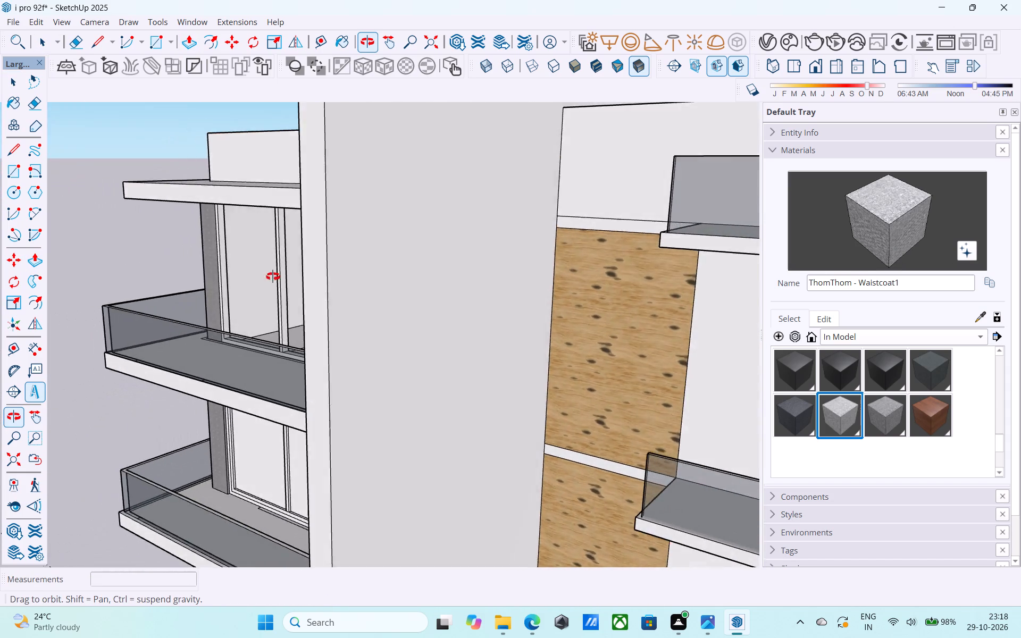
middle_drag(273, 276, 388, 301)
scroll(425, 292, up, 5)
middle_drag(494, 306, 600, 295)
scroll(600, 295, down, 7)
shift+middle_drag(424, 321, 424, 321)
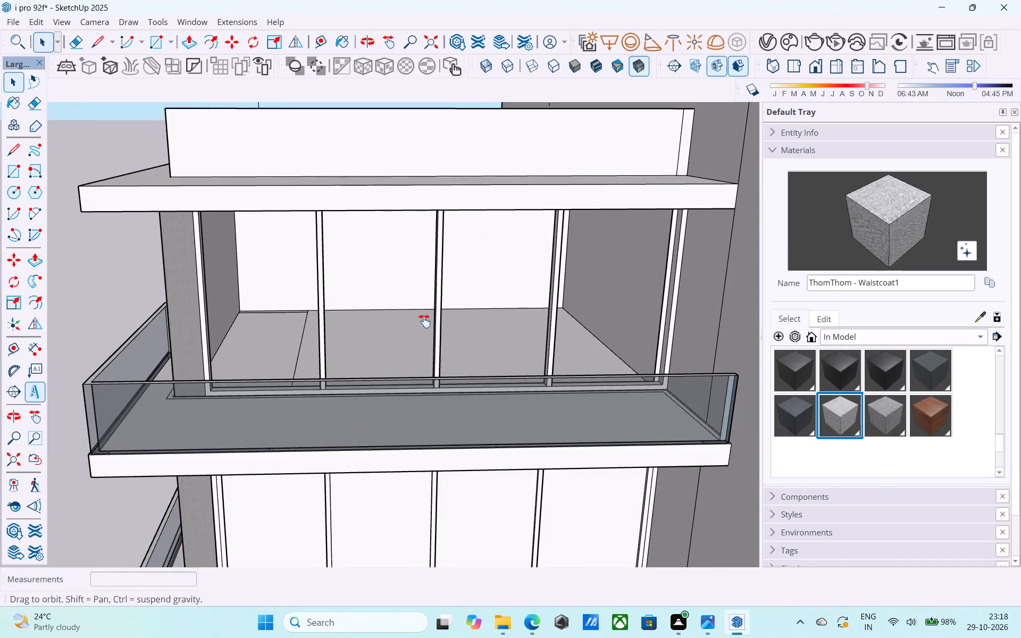
shift+middle_drag(424, 321, 589, 321)
shift+middle_drag(508, 399, 484, 328)
scroll(487, 325, down, 4)
middle_drag(486, 329, 589, 425)
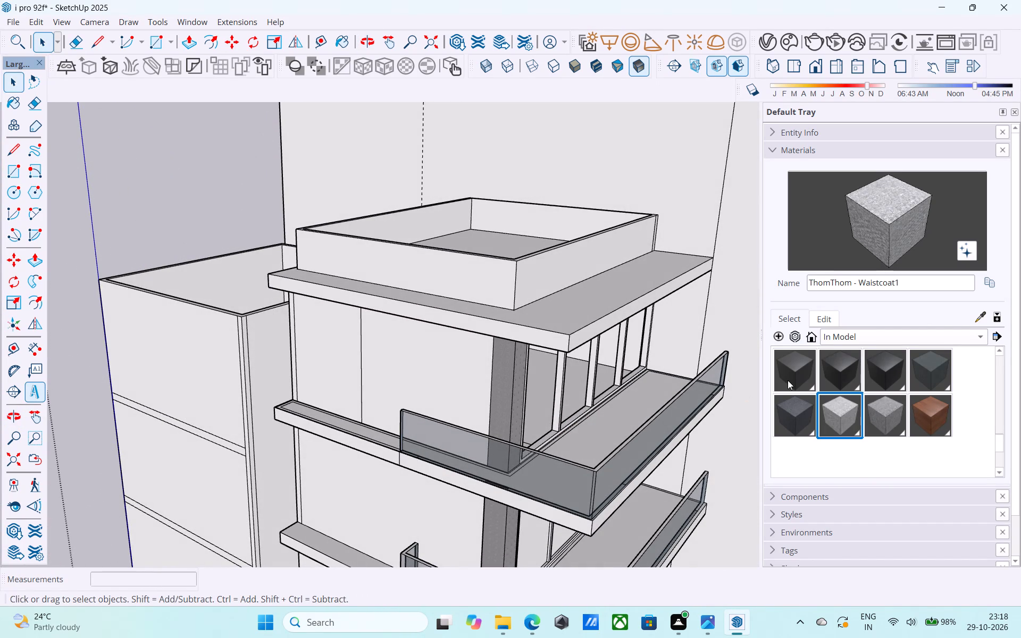
click(848, 338)
click(858, 397)
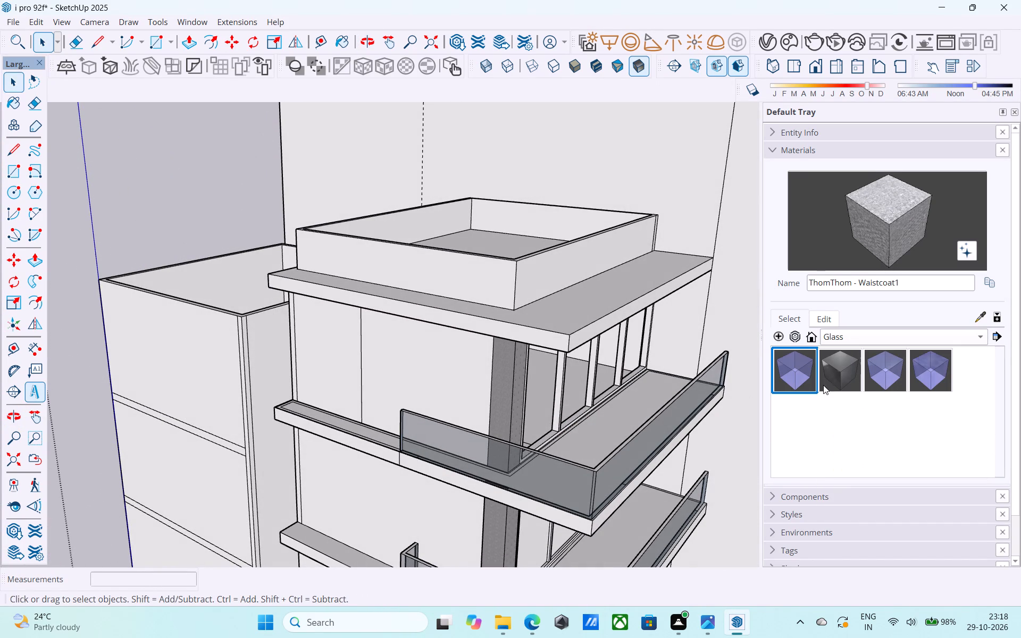
click(805, 374)
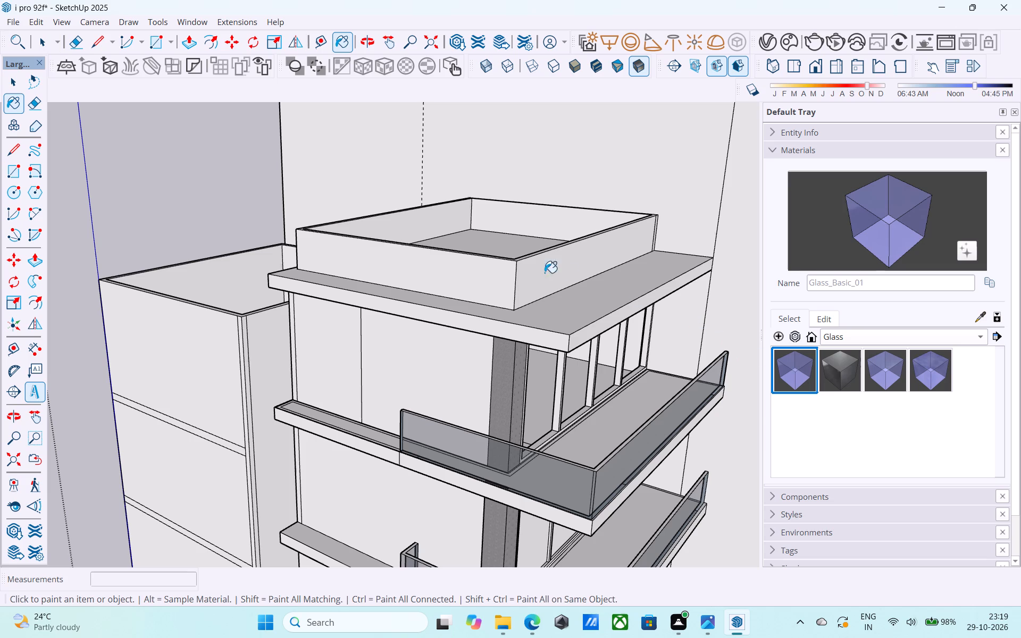
click(533, 272)
click(507, 272)
click(440, 221)
click(493, 213)
Paint the parapet's remaining faces on its other sides with Glass_Basic_01 so the whole rooftop railing is glass.
middle_drag(497, 215, 757, 263)
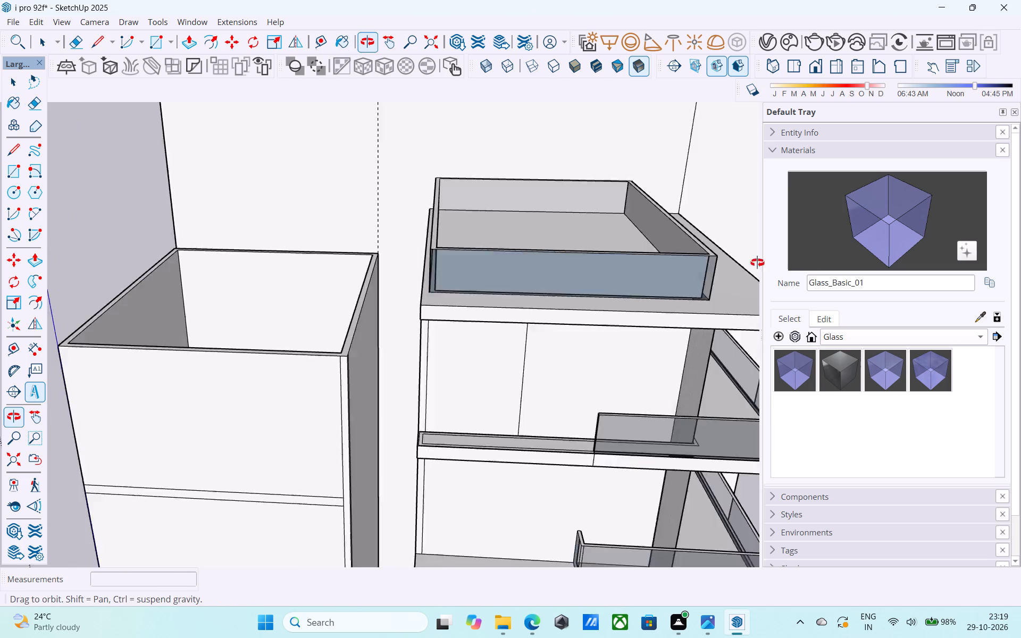
middle_drag(757, 263, 937, 295)
click(684, 172)
click(587, 245)
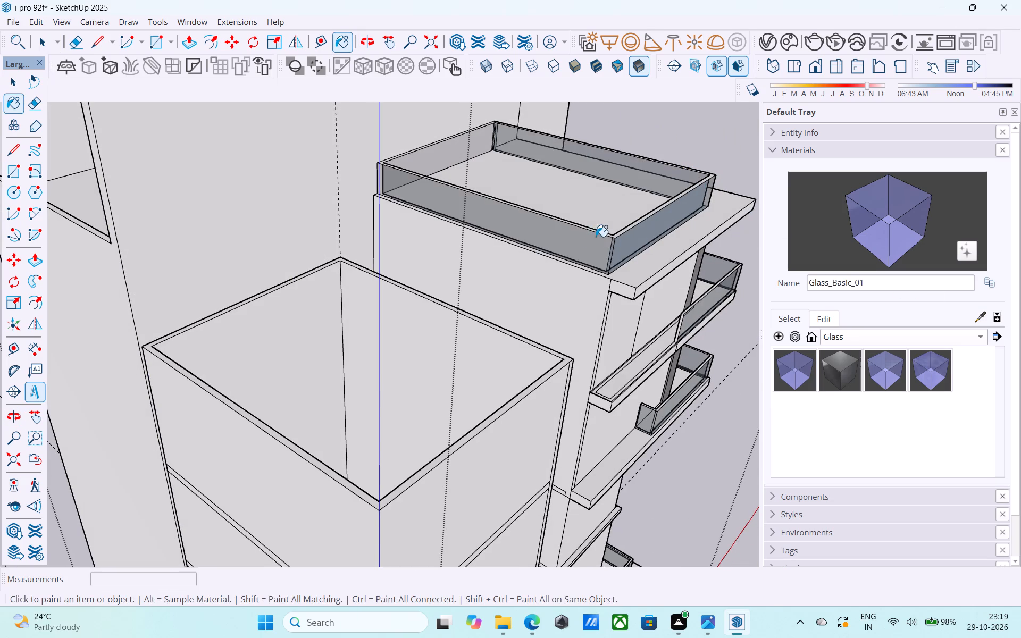
middle_drag(590, 232, 116, 248)
scroll(140, 239, down, 5)
middle_drag(462, 318, 225, 261)
middle_drag(268, 292, 496, 294)
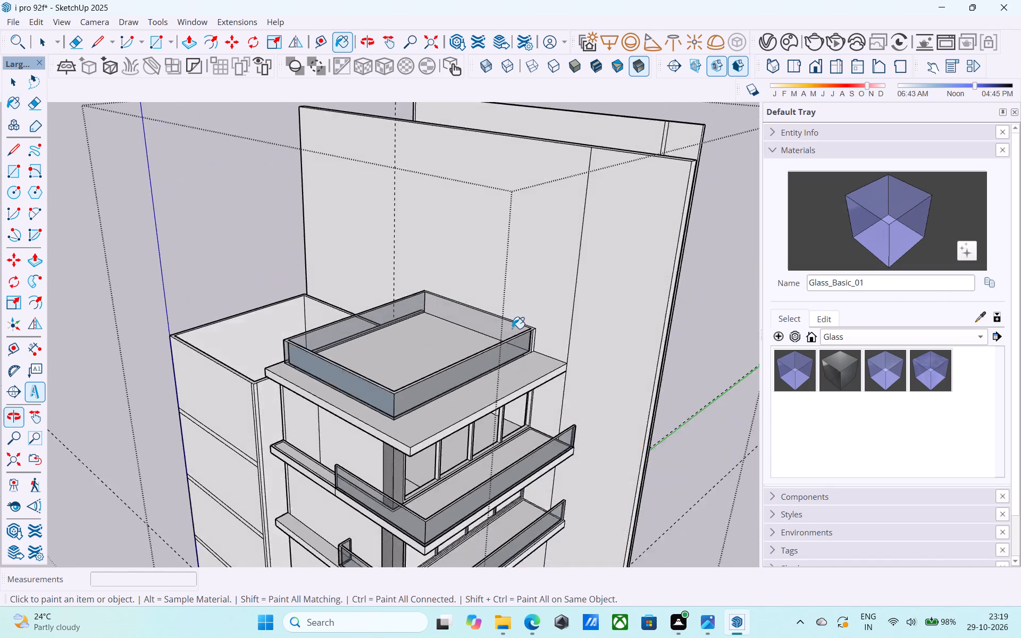
scroll(509, 329, up, 6)
middle_drag(440, 330, 135, 322)
click(129, 317)
middle_drag(129, 316, 321, 271)
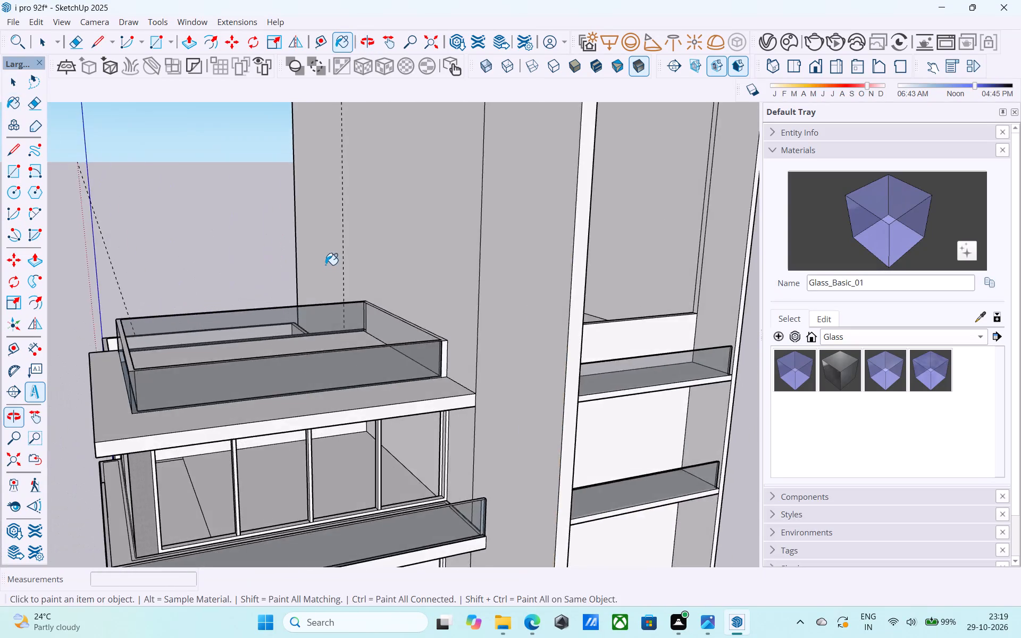
Examine the glass parapet, the balcony storeys and the whole tower from below and from a distance.
scroll(325, 265, down, 5)
middle_drag(298, 284, 473, 223)
middle_drag(337, 312, 299, 189)
scroll(337, 312, up, 1)
scroll(295, 195, up, 3)
scroll(300, 188, down, 2)
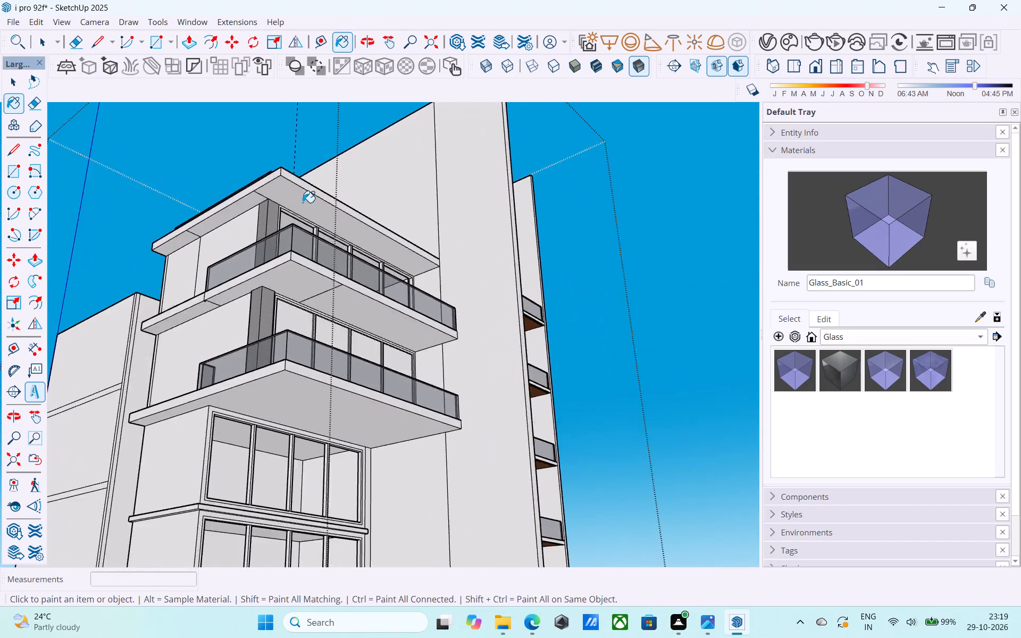
scroll(303, 203, down, 2)
middle_drag(302, 221, 302, 266)
scroll(312, 250, down, 4)
middle_drag(316, 252, 326, 288)
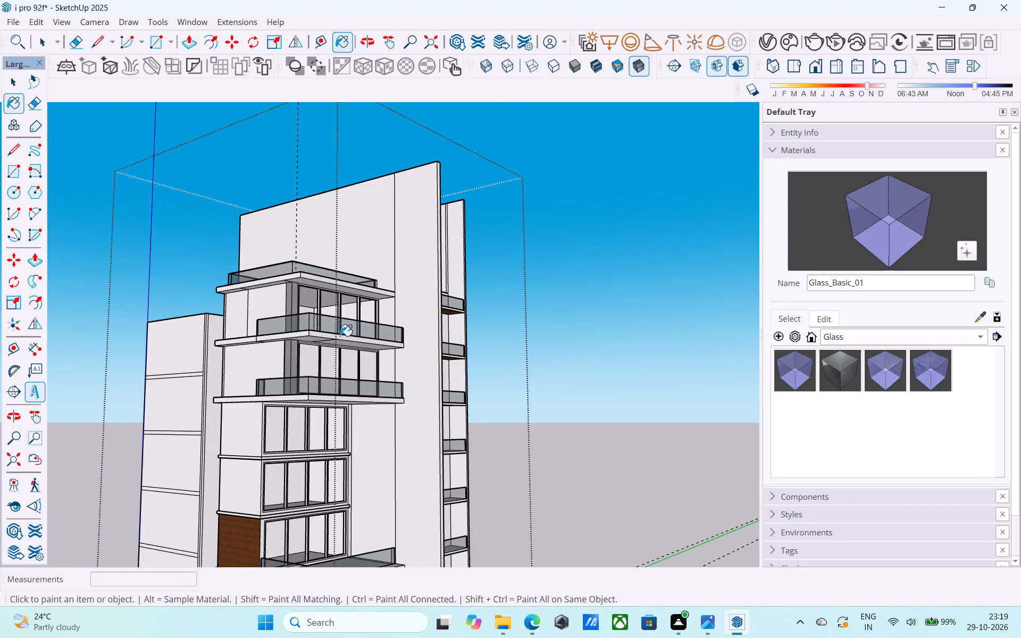
scroll(353, 286, down, 5)
middle_drag(340, 347, 308, 326)
scroll(309, 297, down, 6)
middle_drag(323, 340, 328, 387)
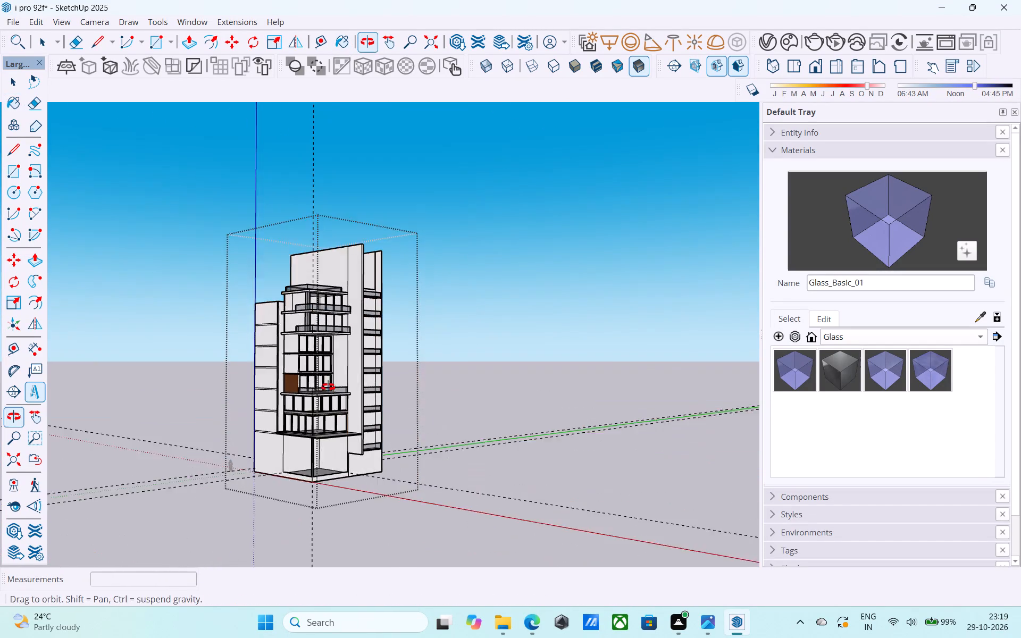
middle_drag(328, 387, 329, 388)
Examine the lower glazed storeys, the projecting slab and the open ground floor from the front corner and side.
scroll(332, 417, up, 13)
scroll(302, 449, up, 5)
scroll(306, 461, down, 6)
middle_drag(306, 461, 331, 402)
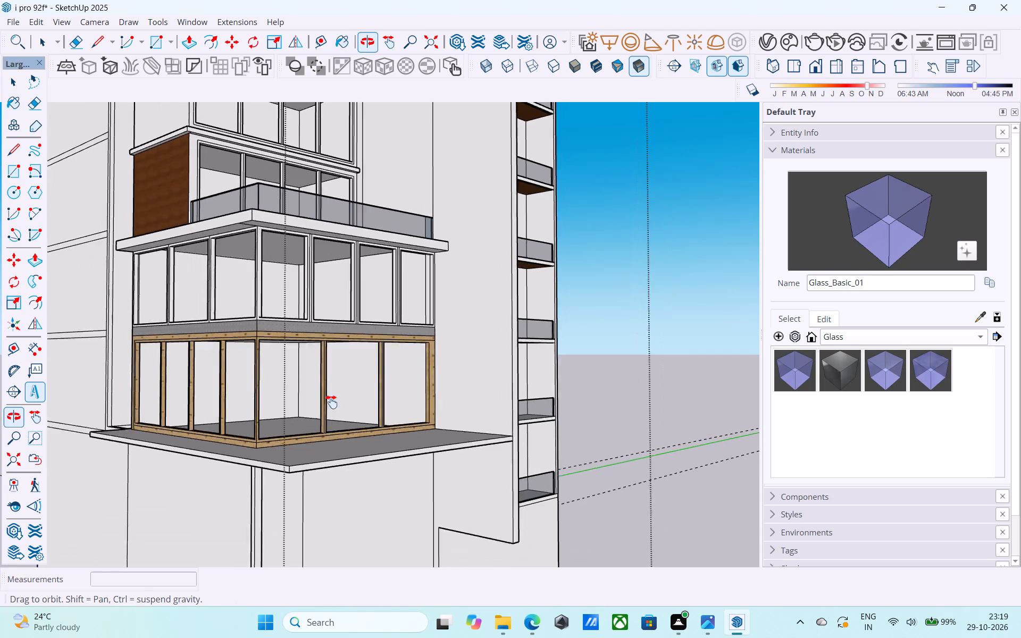
middle_drag(331, 402, 349, 422)
shift+middle_drag(349, 417, 378, 460)
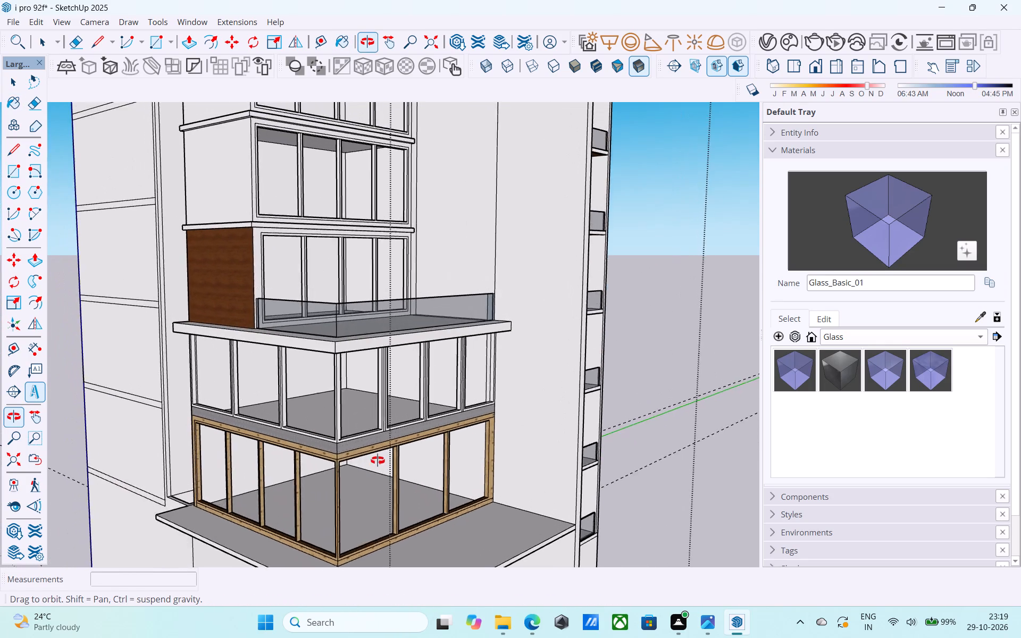
shift+middle_drag(378, 460, 386, 469)
scroll(386, 469, up, 1)
shift+middle_drag(386, 469, 370, 356)
scroll(373, 346, down, 5)
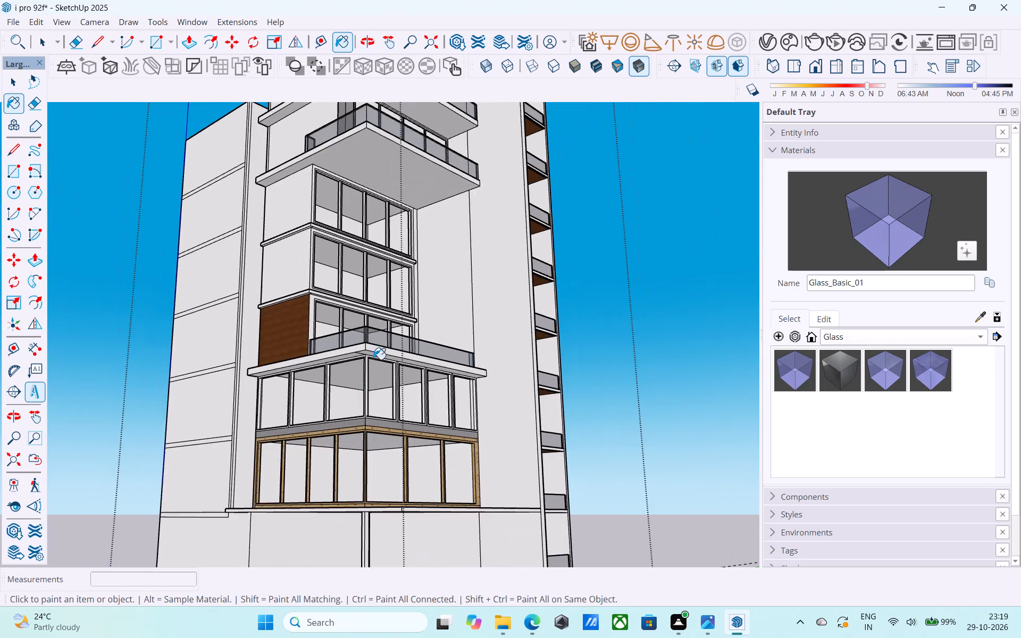
shift+middle_click(371, 385)
key(space)
scroll(367, 390, up, 3)
scroll(367, 383, down, 11)
middle_drag(366, 386, 533, 383)
shift+middle_drag(339, 386, 353, 394)
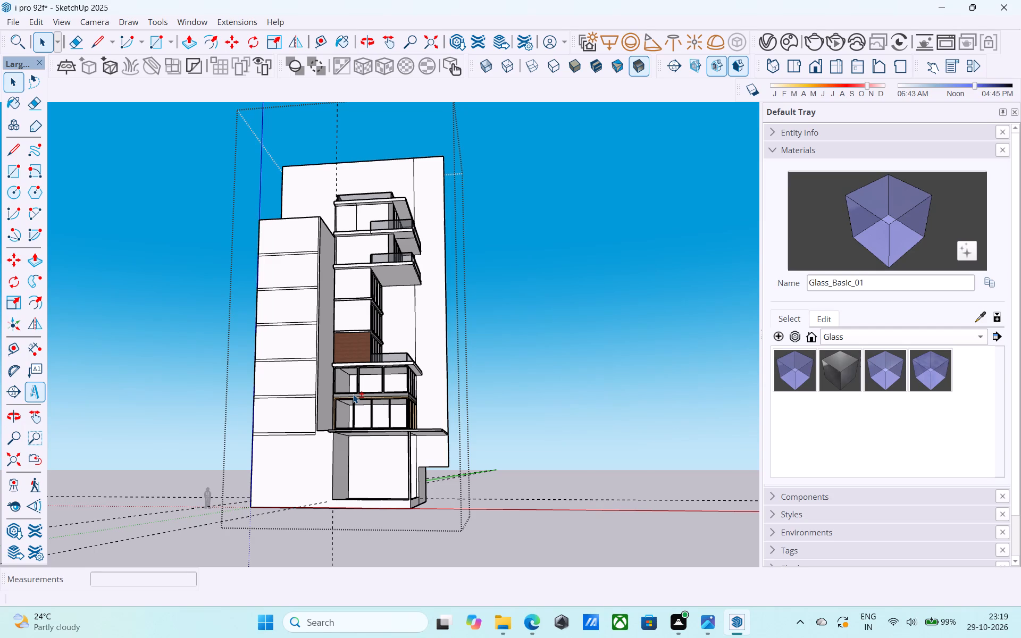
scroll(353, 394, down, 5)
middle_drag(338, 397, 265, 449)
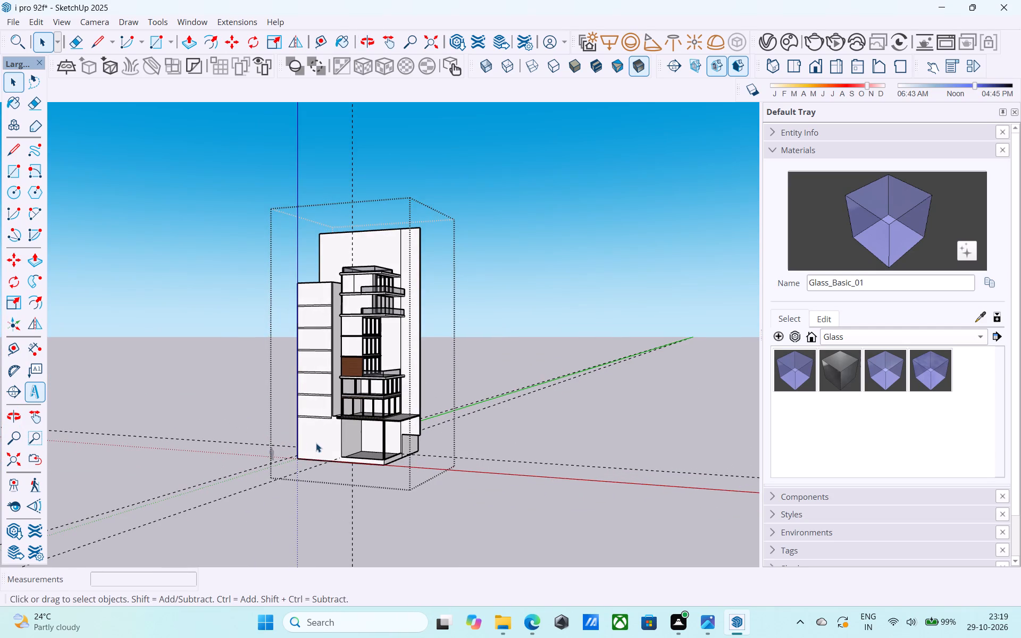
scroll(316, 443, up, 11)
middle_drag(428, 470, 263, 479)
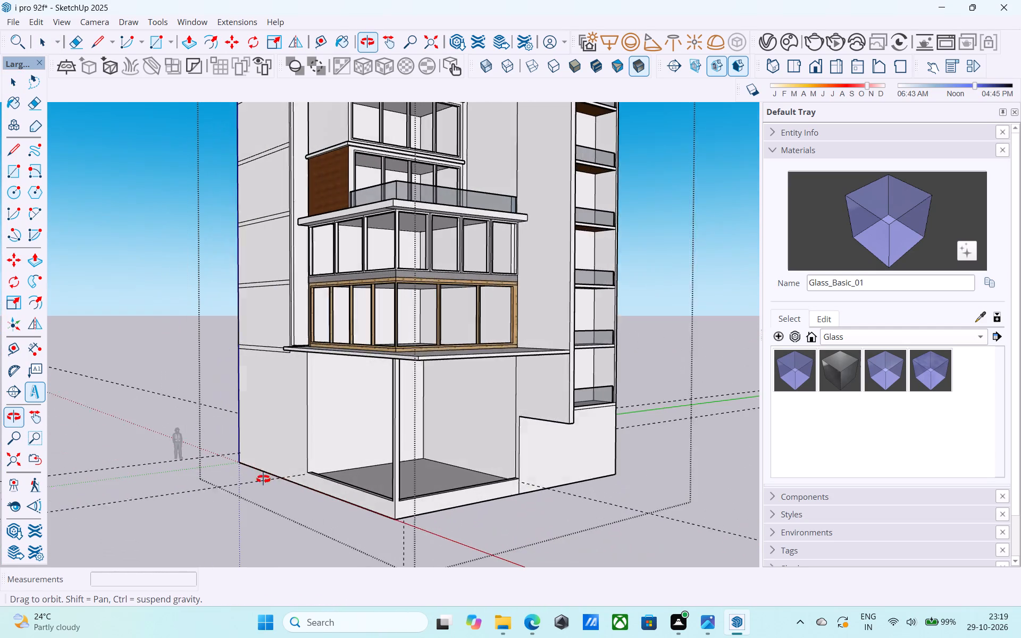
middle_drag(263, 479, 256, 476)
middle_drag(255, 472, 257, 440)
scroll(256, 436, up, 4)
scroll(258, 435, down, 5)
Draw a 23' vertical line from the canopy slab's corner to the wall base, and another from the ground-floor opening's corner to the base.
middle_drag(258, 435, 445, 475)
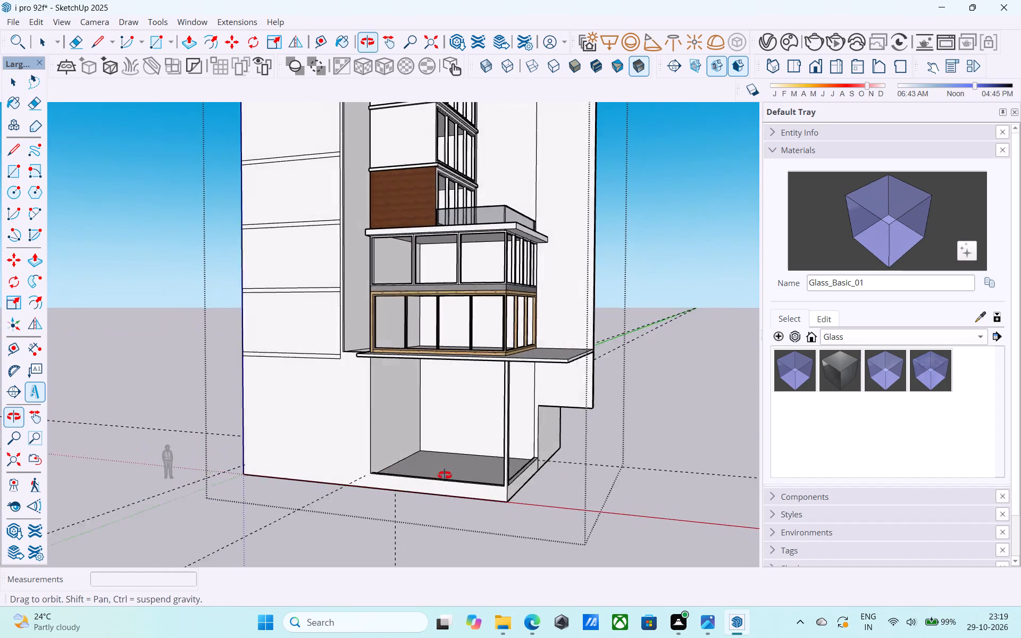
middle_drag(445, 475, 455, 477)
middle_drag(365, 380, 439, 376)
scroll(376, 341, up, 4)
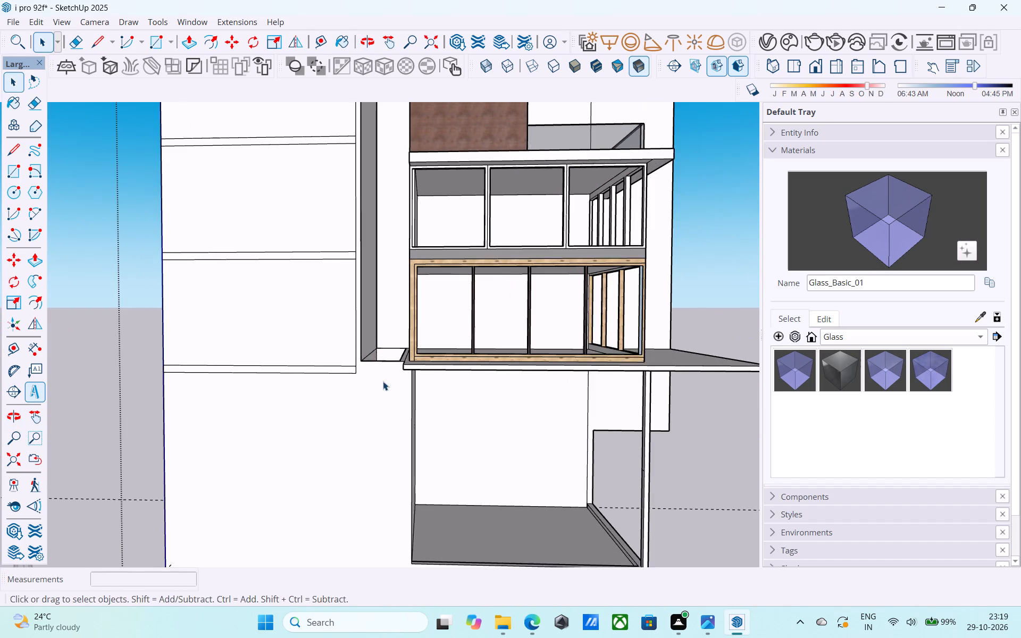
middle_drag(383, 382, 442, 363)
scroll(441, 366, up, 11)
key(l)
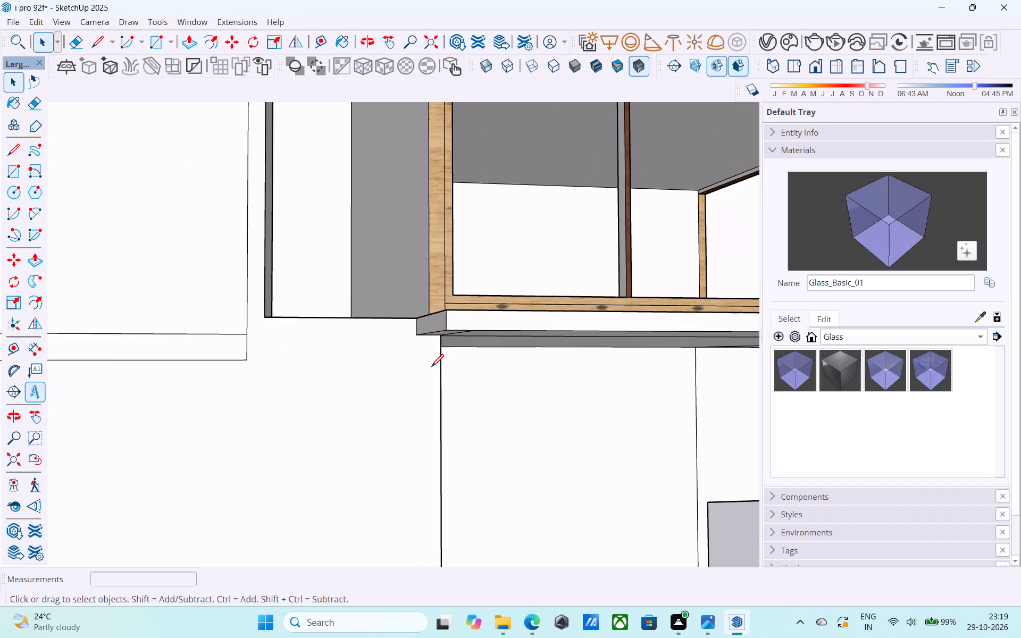
click(417, 333)
scroll(418, 329, down, 18)
scroll(387, 460, up, 3)
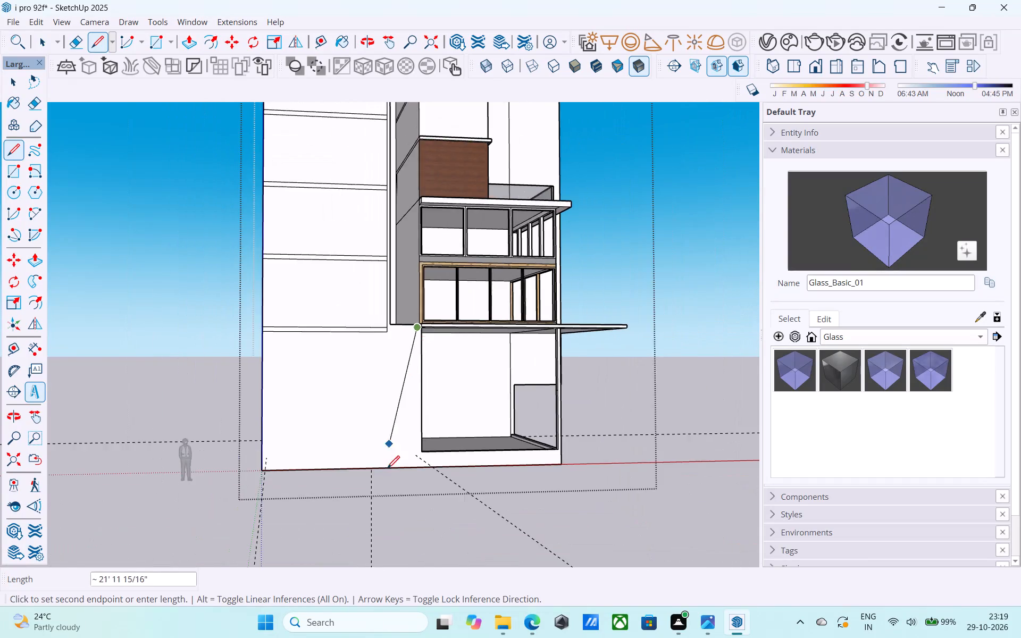
scroll(387, 469, up, 2)
click(437, 465)
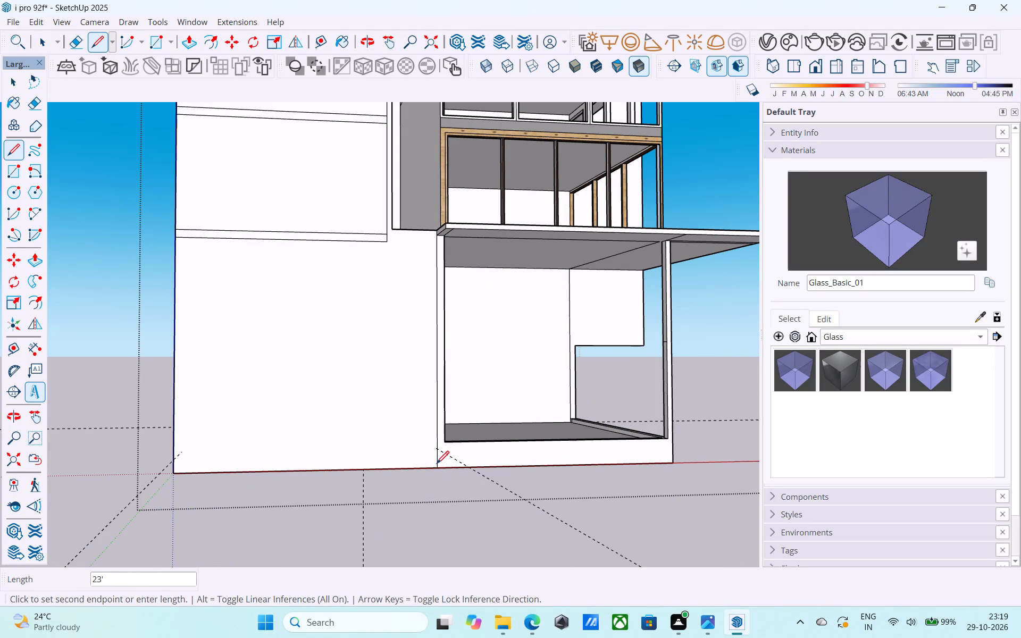
scroll(443, 452, up, 6)
click(443, 438)
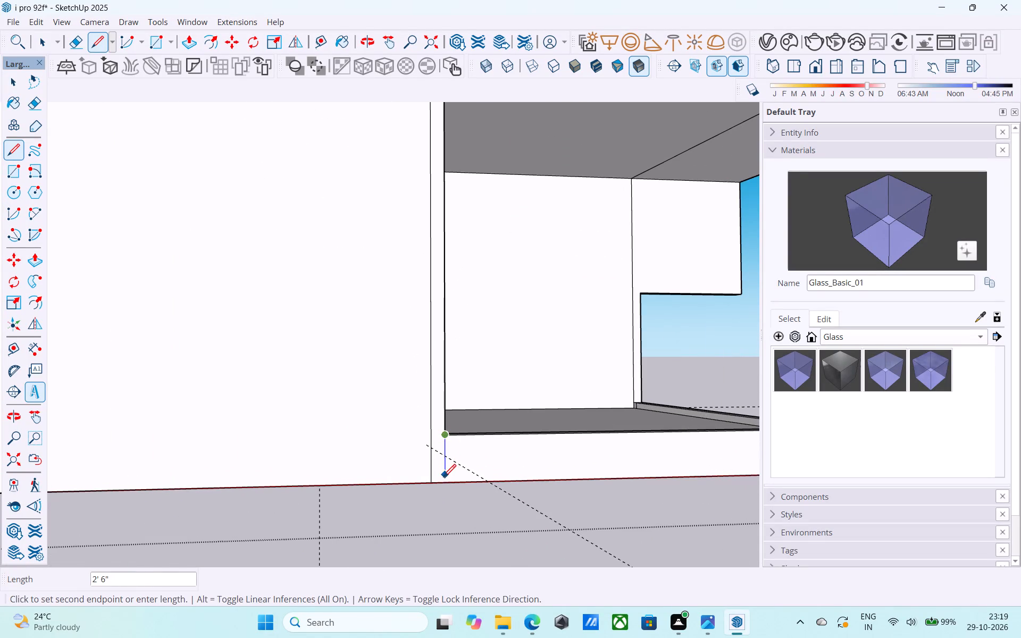
click(443, 479)
Push/pull the narrow strip between the lines outward 4' to form a fin wall beneath the canopy slab.
key(space)
click(440, 467)
key(p)
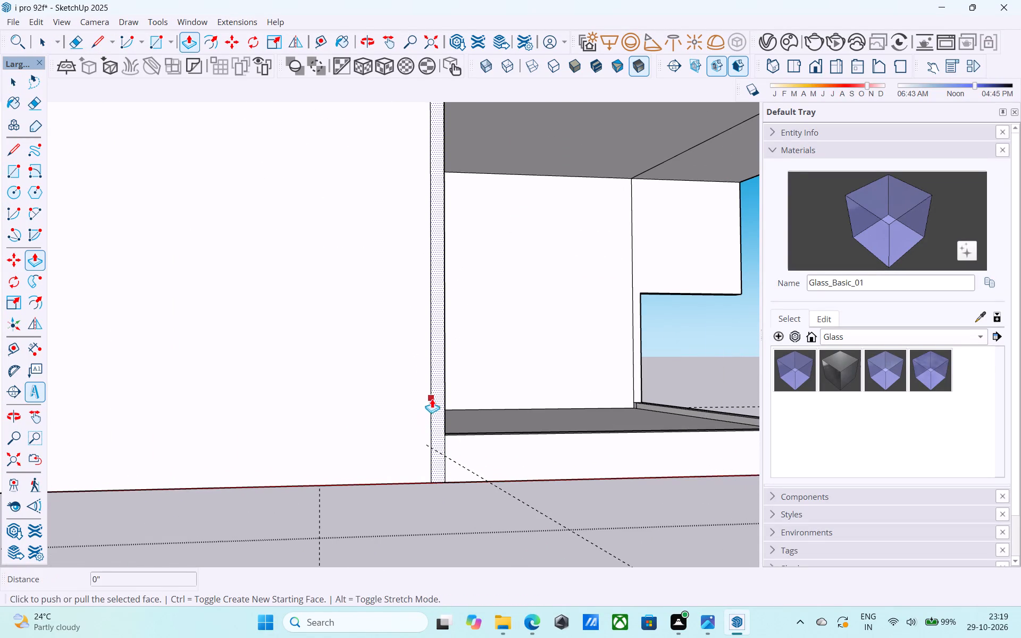
click(434, 397)
scroll(420, 415, down, 6)
click(423, 506)
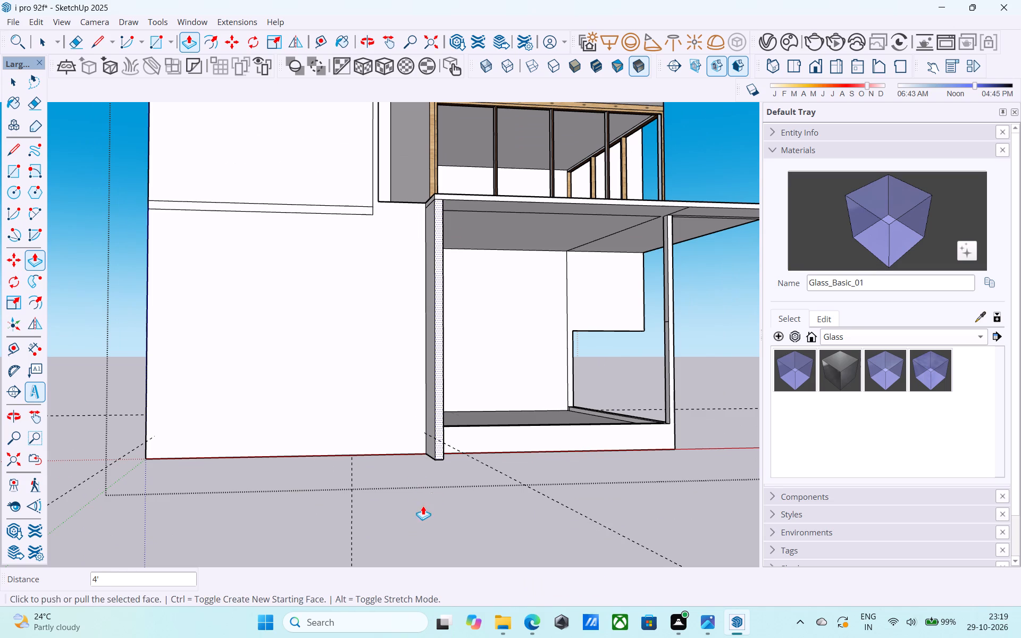
Erase the seam edge at plinth height on the fin wall's inner face to merge it with the ground-floor side wall.
scroll(486, 402, down, 2)
middle_drag(484, 400, 234, 481)
middle_drag(299, 390, 252, 389)
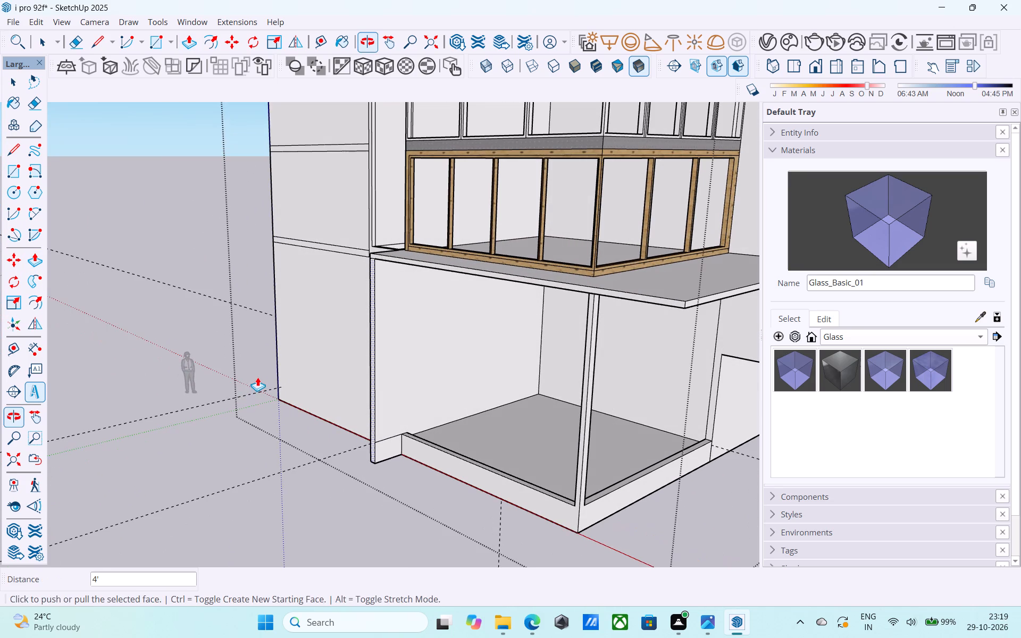
scroll(267, 381, down, 1)
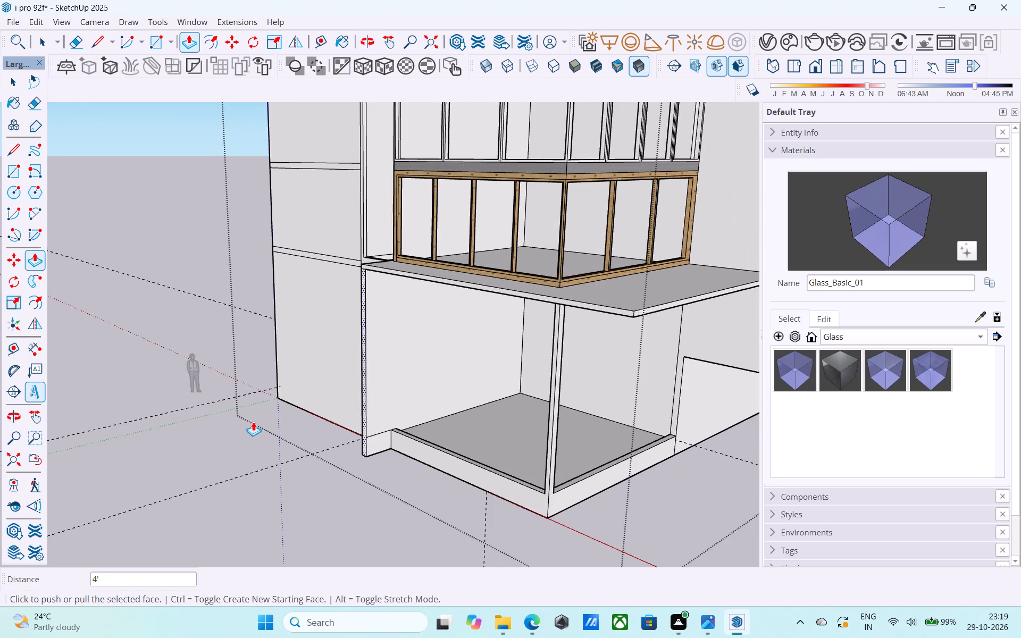
middle_drag(253, 422, 268, 404)
scroll(415, 423, up, 2)
middle_drag(415, 423, 406, 423)
scroll(396, 422, up, 4)
key(e)
click(378, 418)
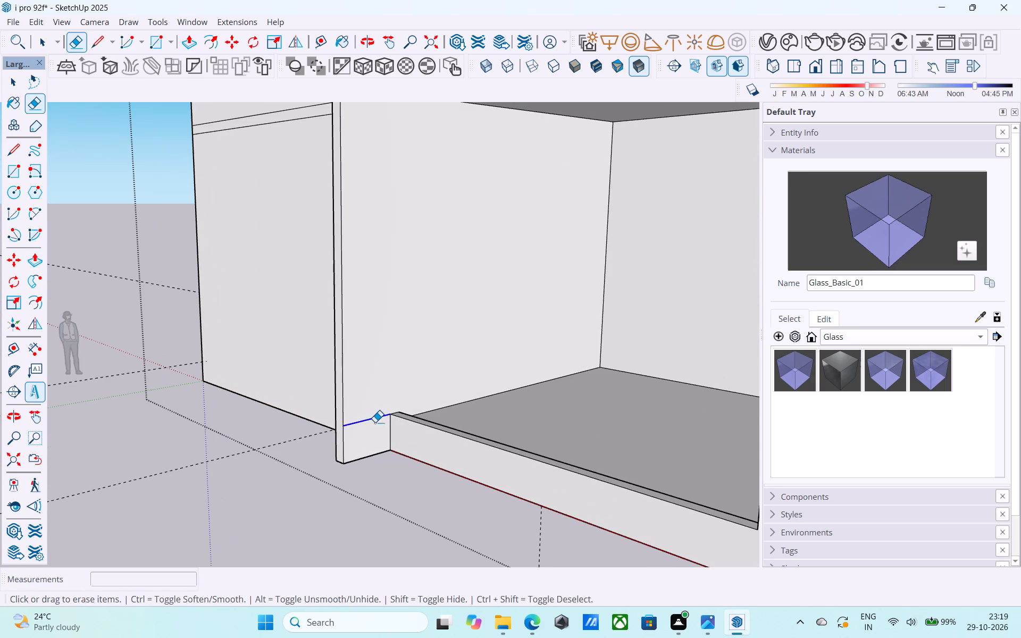
scroll(373, 421, up, 1)
scroll(372, 421, down, 7)
middle_drag(361, 431, 315, 483)
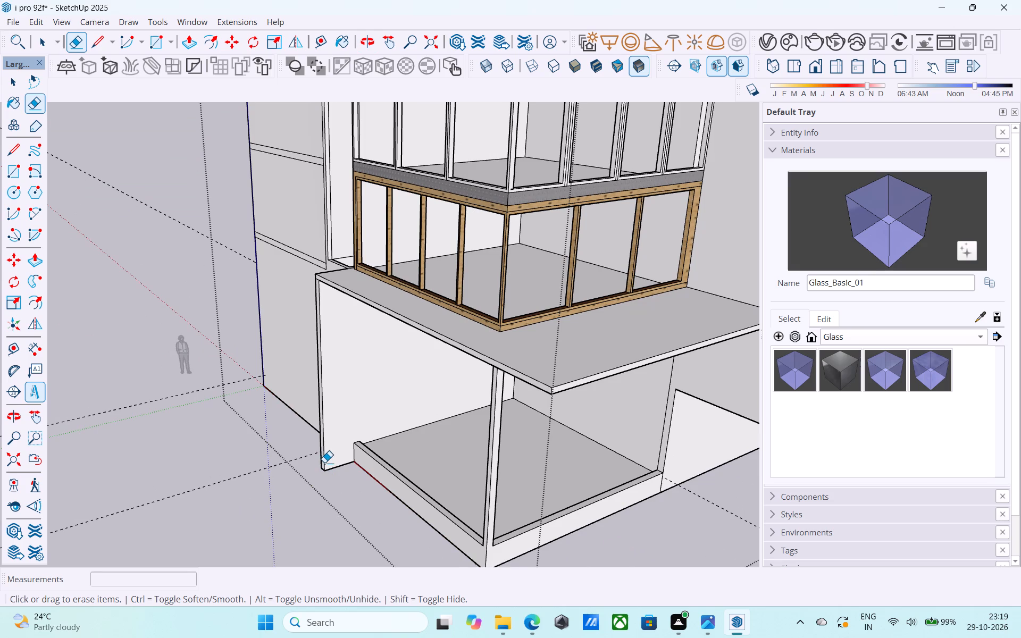
Paint the canopy slab's top face with the Wood_Veneer_15_1K material from the Wood collection.
scroll(324, 463, down, 3)
middle_drag(324, 463, 281, 442)
middle_drag(338, 448, 349, 455)
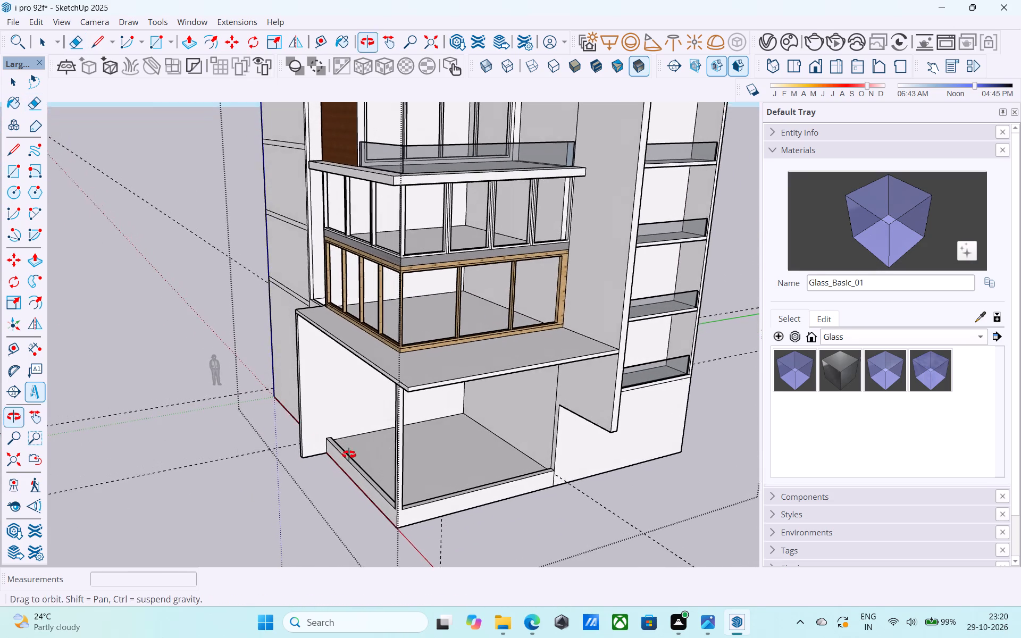
middle_drag(349, 455, 352, 454)
click(855, 338)
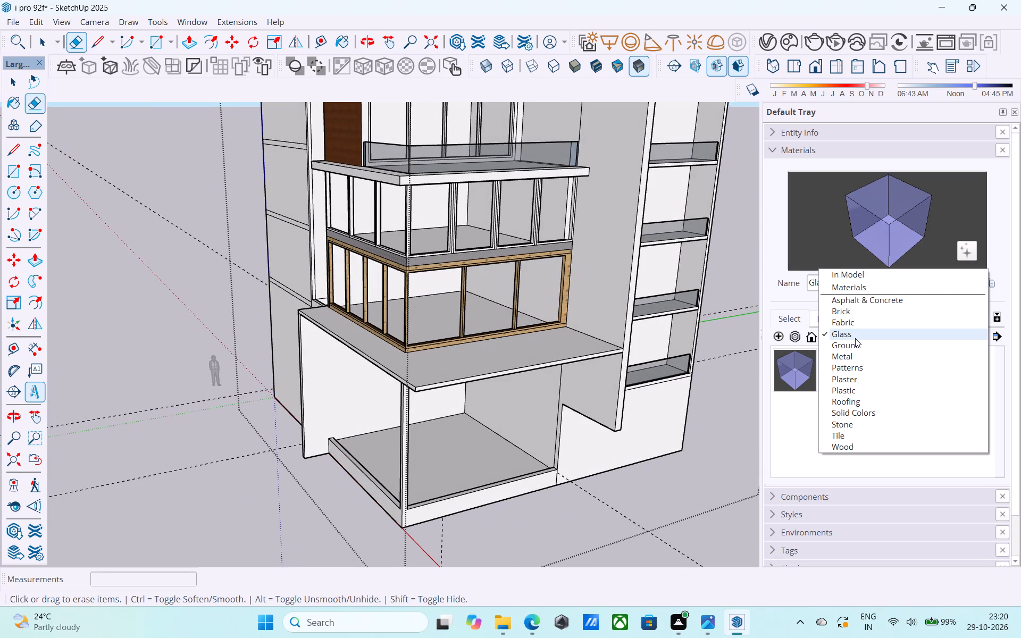
click(883, 444)
click(840, 405)
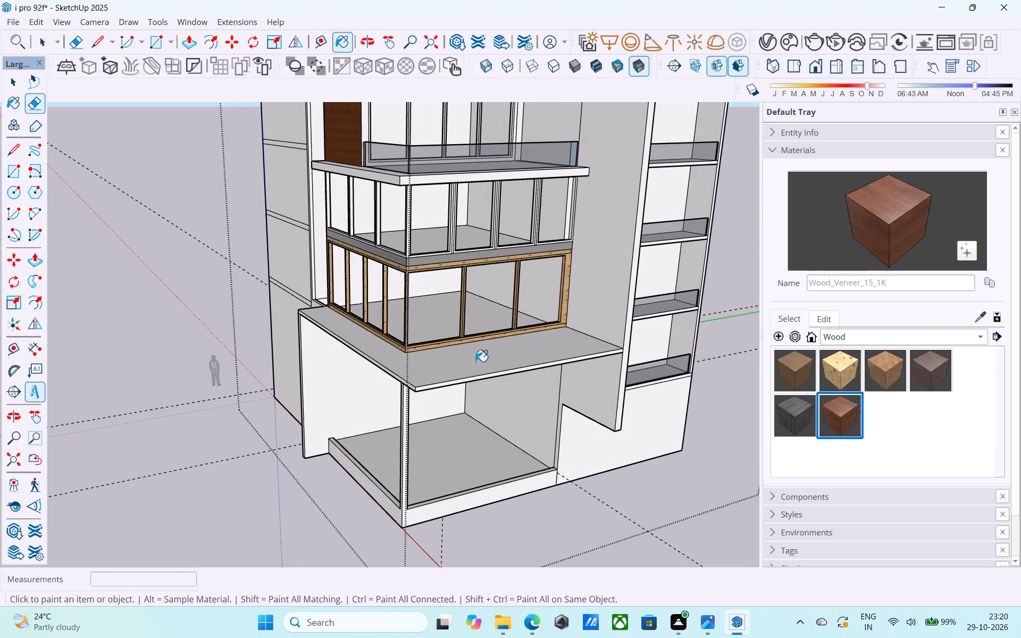
click(459, 362)
Paint the fin wall's outer face and the canopy slab's edge above it with the same Wood_Veneer_15_1K material.
middle_drag(340, 352, 786, 317)
scroll(623, 315, up, 4)
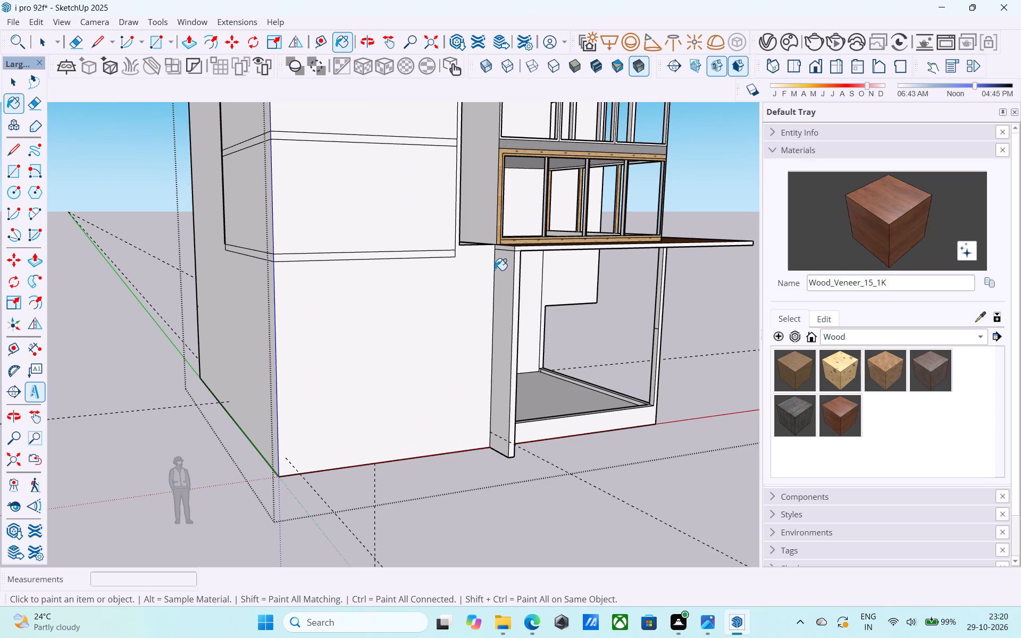
click(501, 264)
scroll(501, 264, up, 7)
click(522, 231)
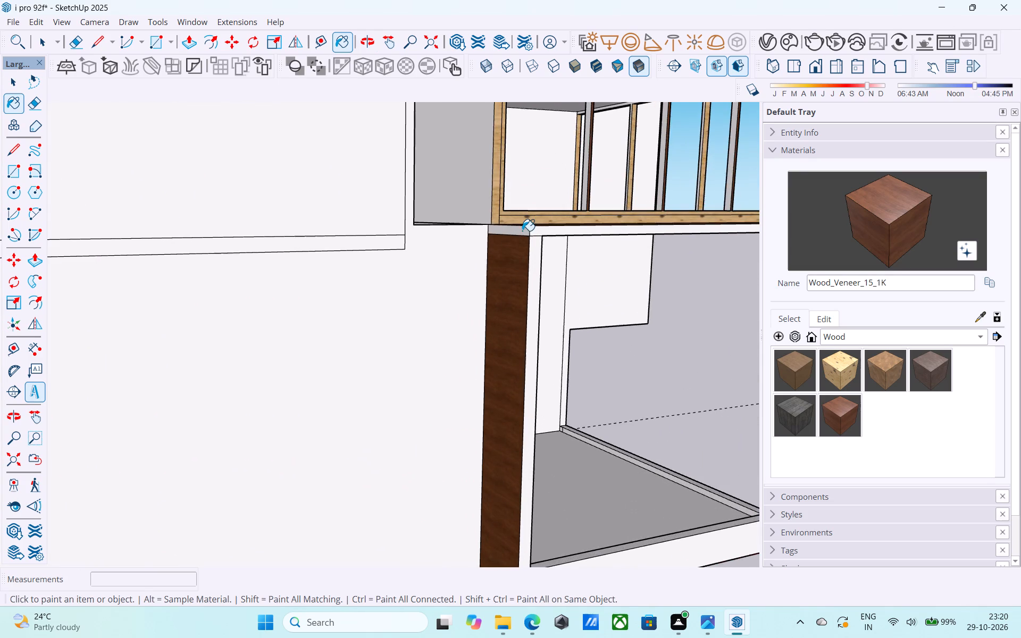
scroll(522, 231, down, 3)
click(539, 233)
click(535, 238)
scroll(535, 238, down, 7)
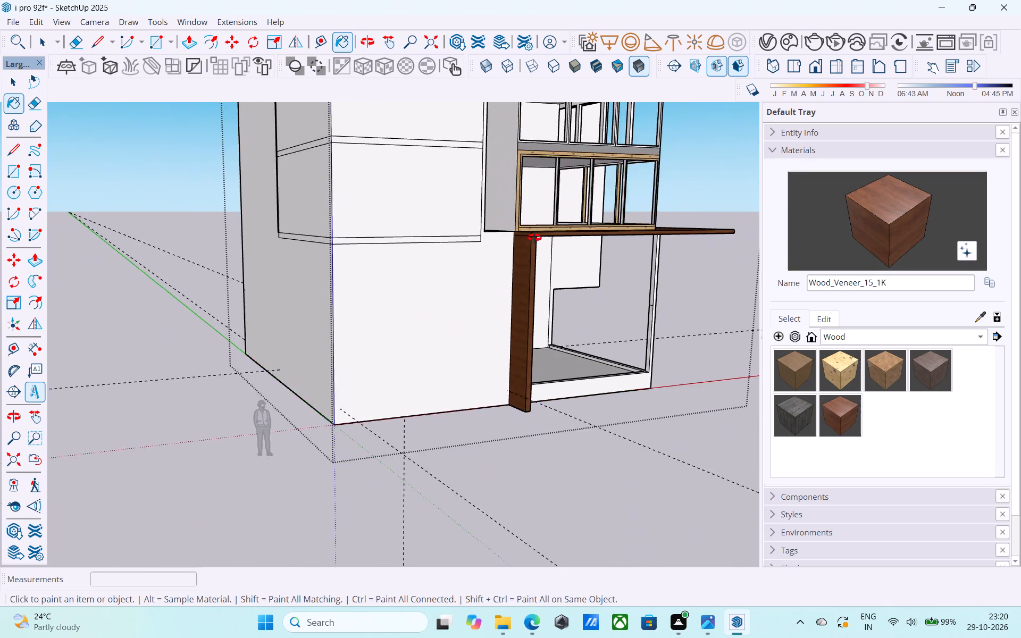
Examine the veneered canopy slab and fin wall from the tower's front corner.
middle_drag(535, 238, 95, 257)
scroll(217, 320, down, 4)
middle_drag(249, 308, 251, 296)
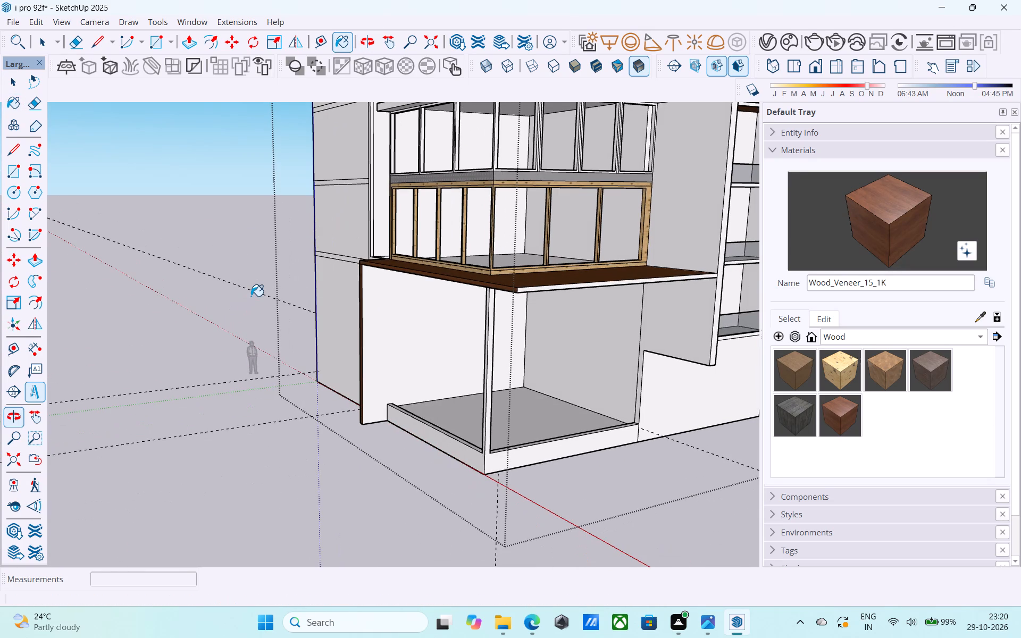
scroll(252, 295, down, 5)
middle_drag(250, 297, 220, 323)
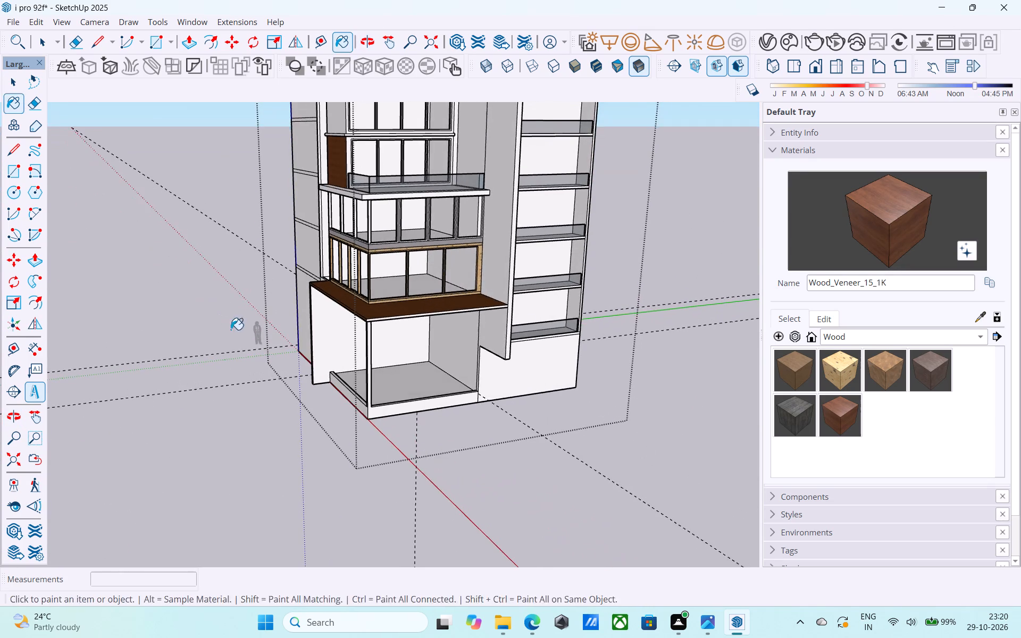
middle_drag(242, 331, 255, 336)
scroll(291, 349, up, 4)
scroll(355, 370, up, 4)
scroll(407, 428, down, 2)
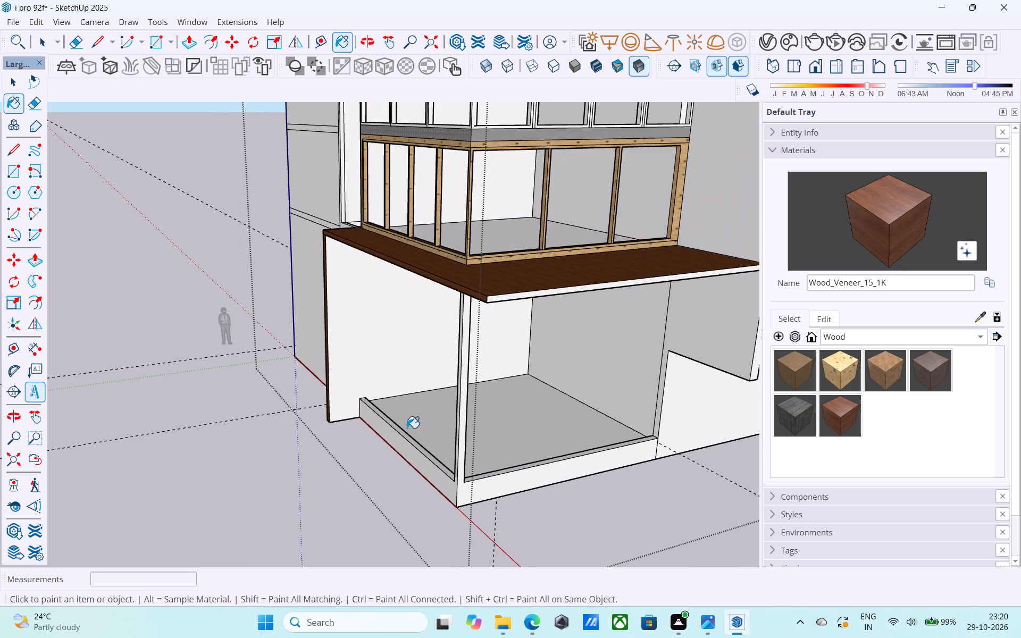
Copy the bottom edge of the corner post's inner face 6' upward along the ground-floor opening.
key(space)
middle_drag(415, 433, 122, 403)
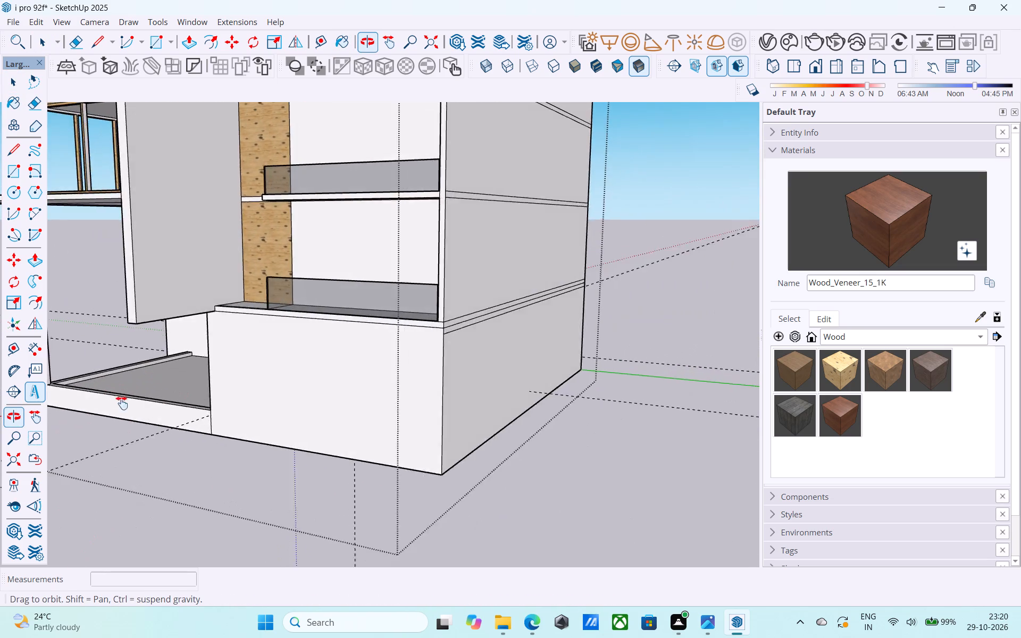
middle_drag(122, 403, 274, 427)
shift+scroll(245, 440, up, 16)
shift+middle_drag(153, 380, 221, 490)
click(222, 470)
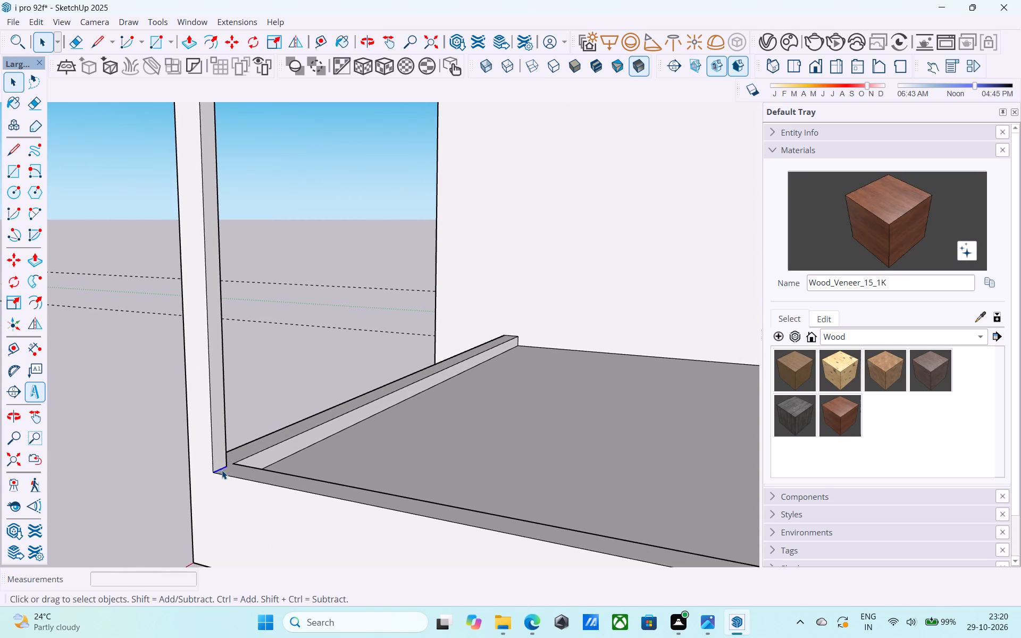
key(m)
click(217, 474)
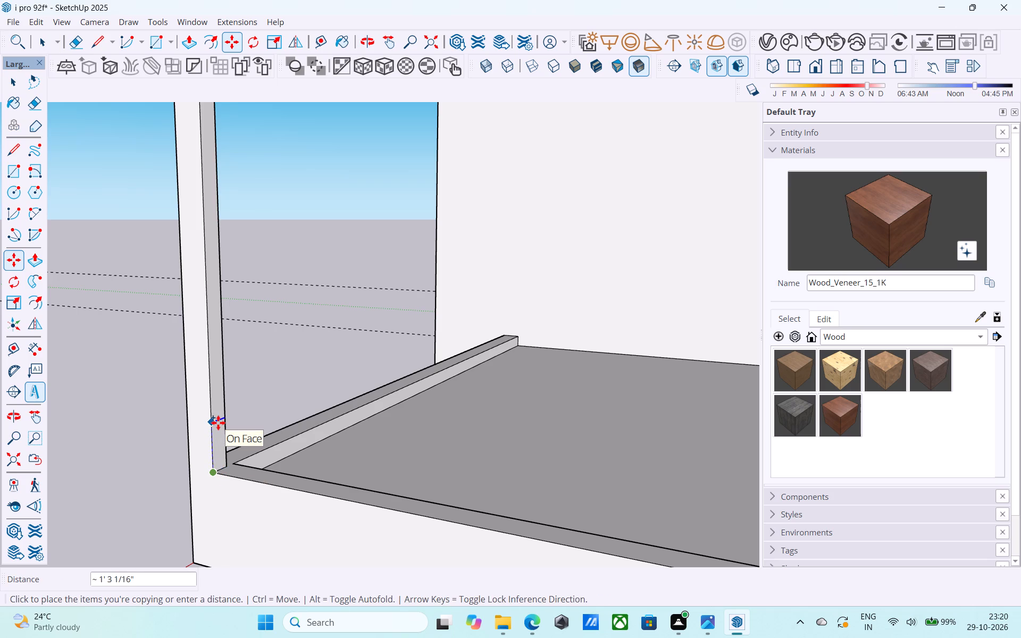
key(6)
key(apostrophe)
key(Return)
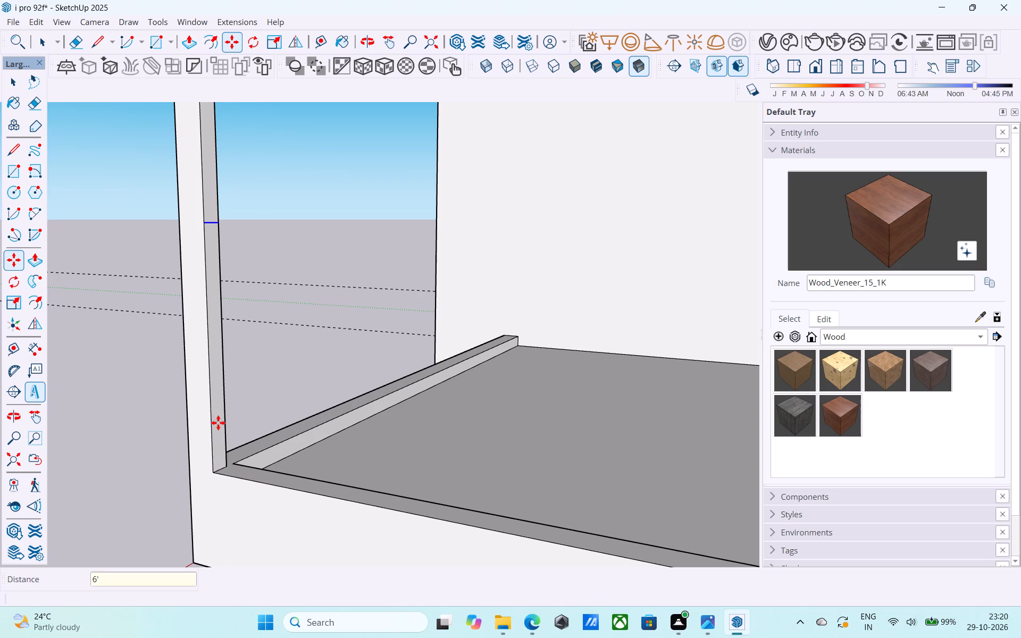
key(space)
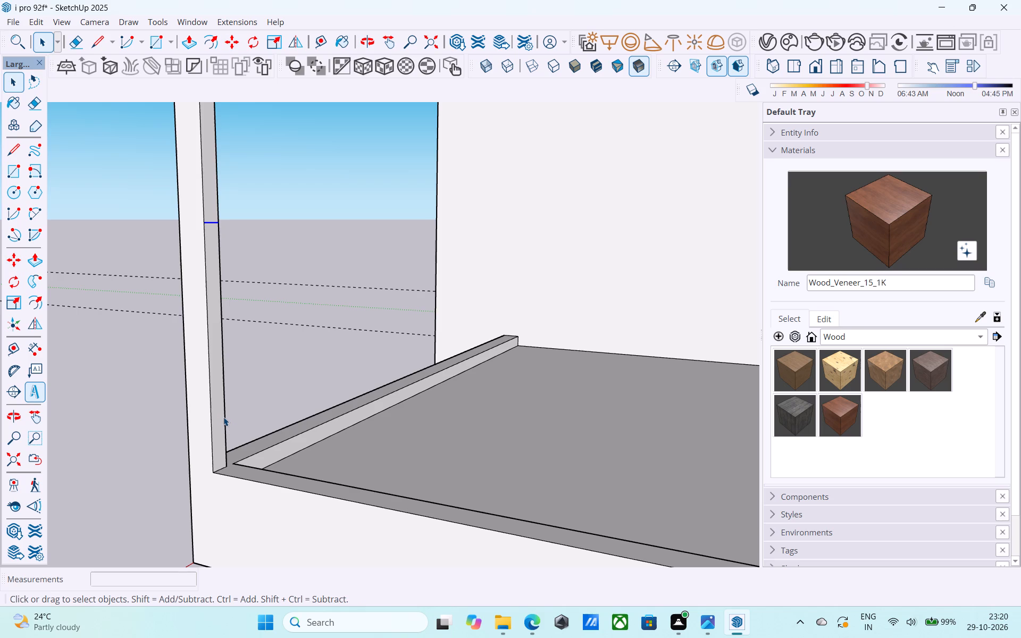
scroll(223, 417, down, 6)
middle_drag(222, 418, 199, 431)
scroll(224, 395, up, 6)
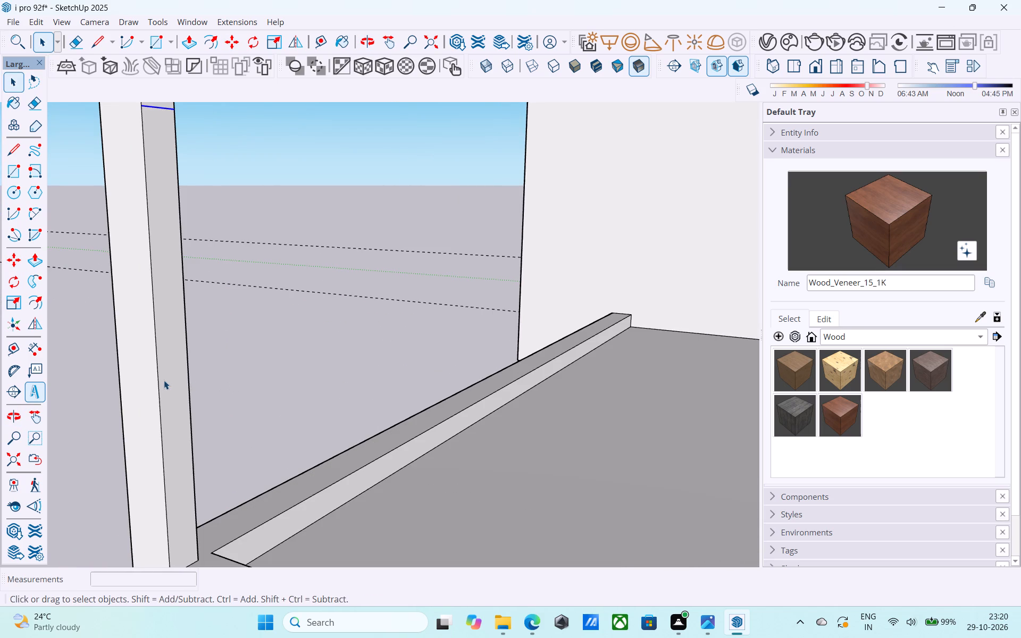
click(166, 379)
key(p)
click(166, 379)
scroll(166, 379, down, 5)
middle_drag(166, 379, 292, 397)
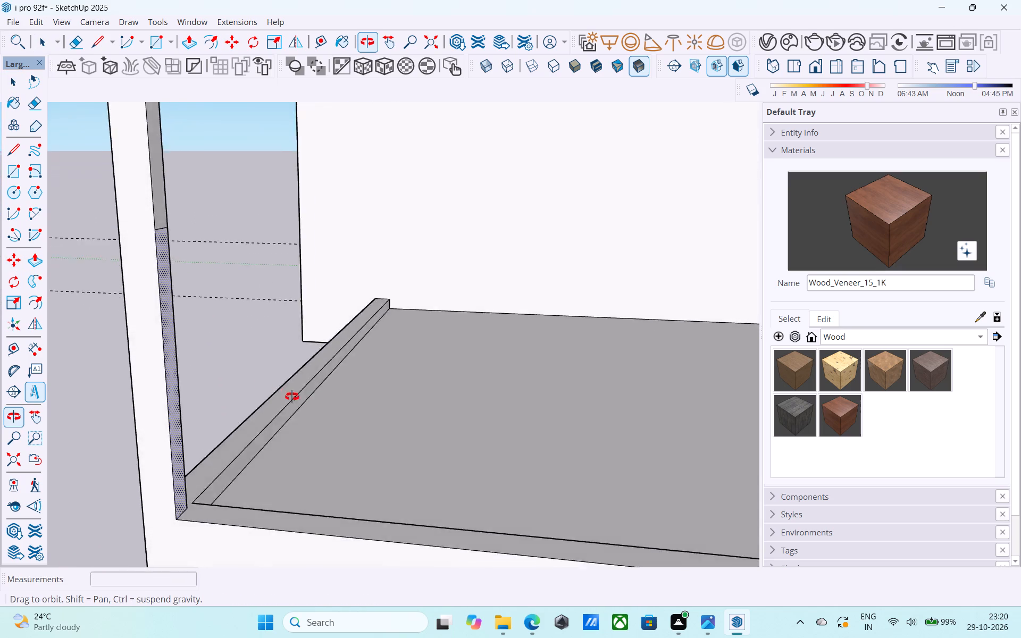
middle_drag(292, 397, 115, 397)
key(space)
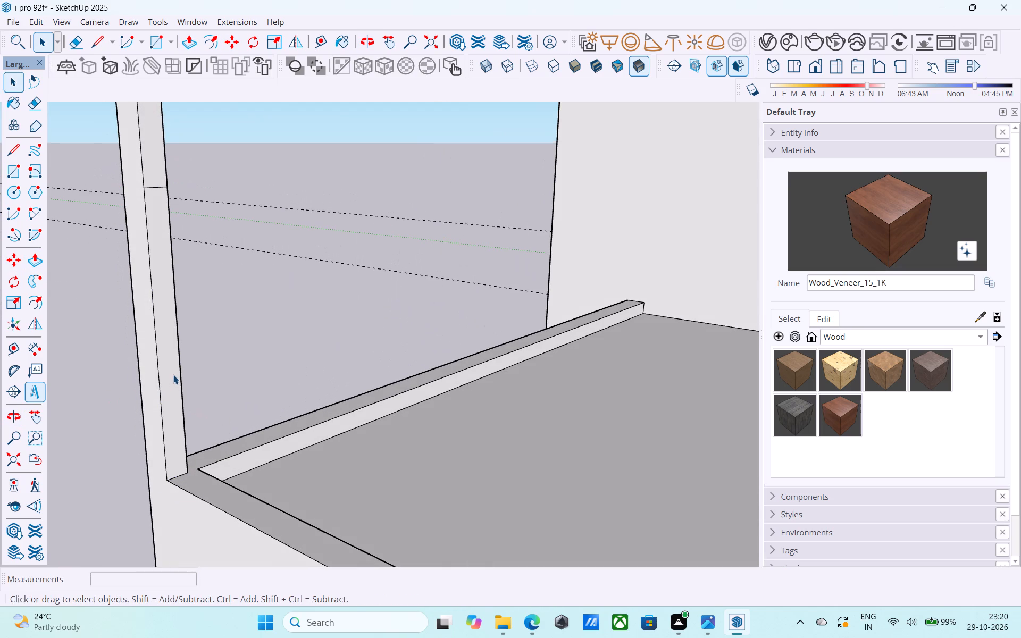
Offset the 6' high strip on the corner post's inner face inward by 1.5".
click(173, 375)
scroll(173, 375, up, 1)
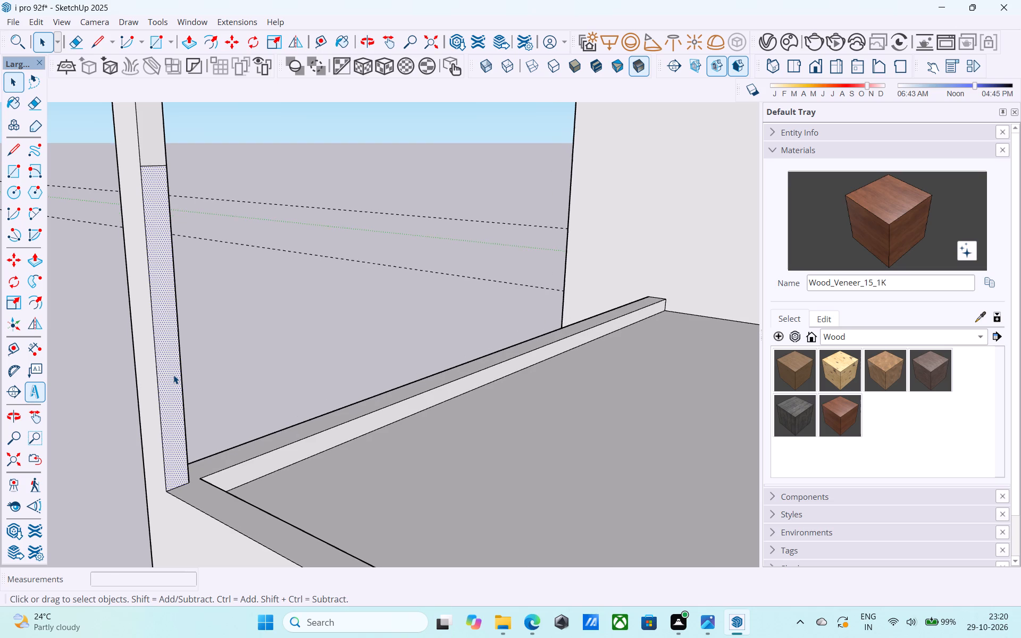
scroll(173, 375, up, 1)
key(f)
click(173, 375)
text(1")
key(Return)
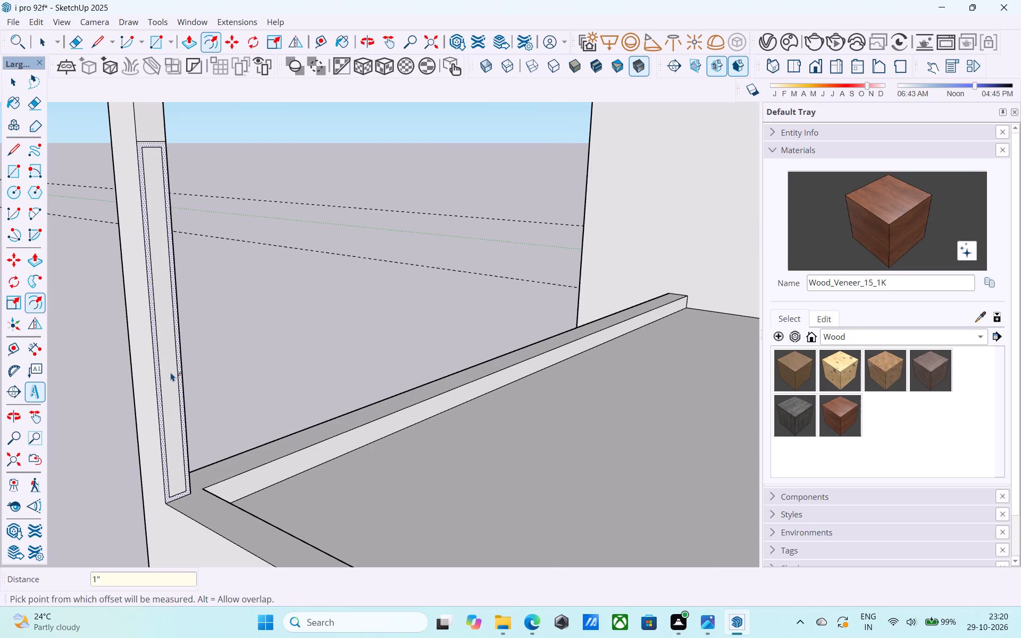
text(1.5")
key(Return)
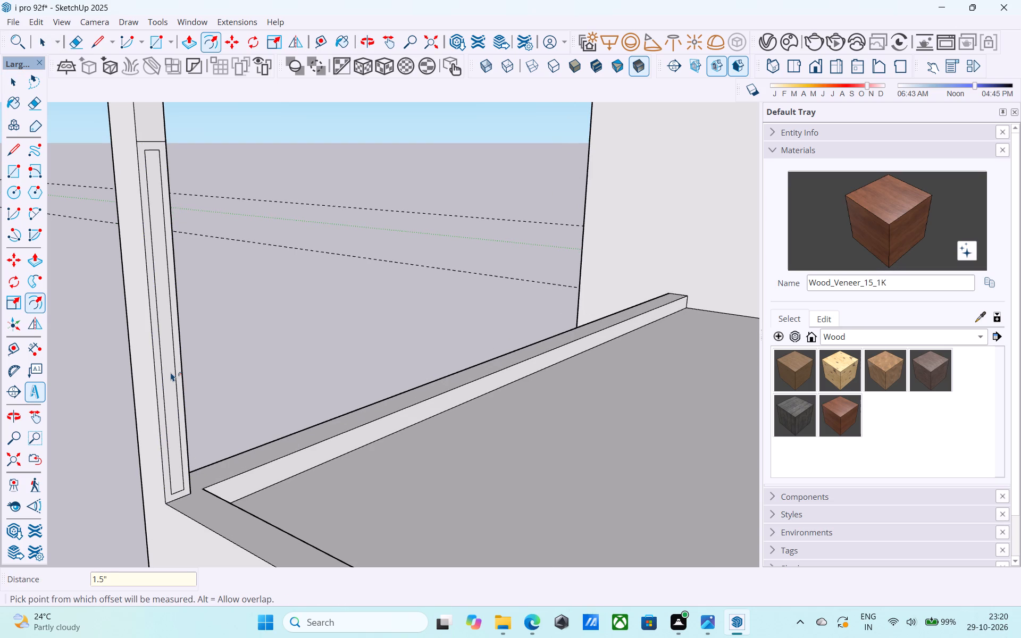
key(space)
Push/pull the inset strip 24' 3" across the ground-floor opening to the opposite wall, forming a low panel above the plinth.
click(171, 372)
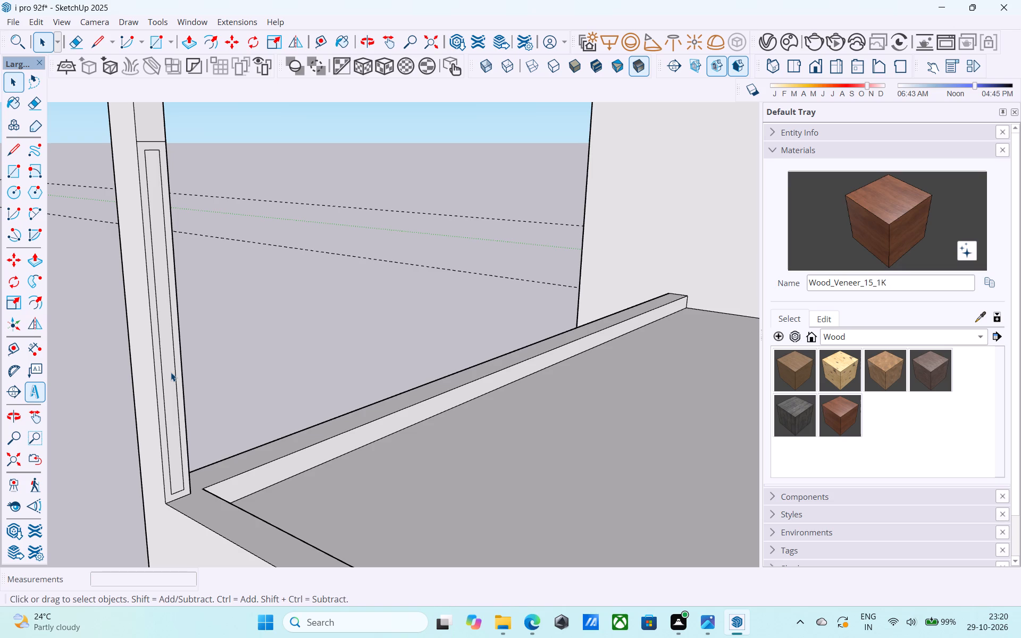
key(p)
click(170, 372)
scroll(170, 372, down, 5)
middle_drag(170, 372, 240, 387)
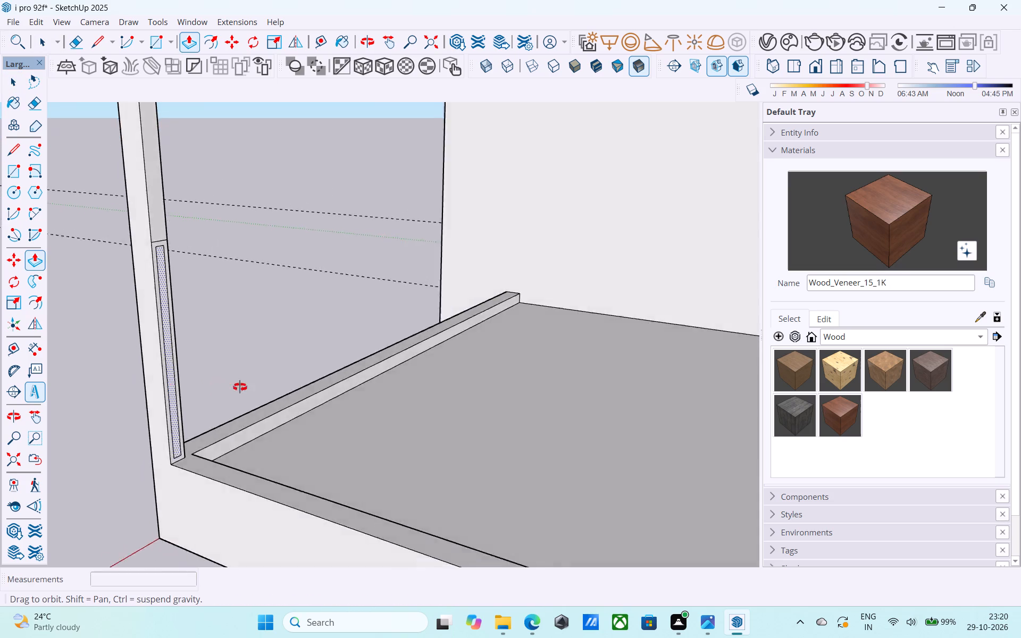
middle_drag(240, 387, 608, 391)
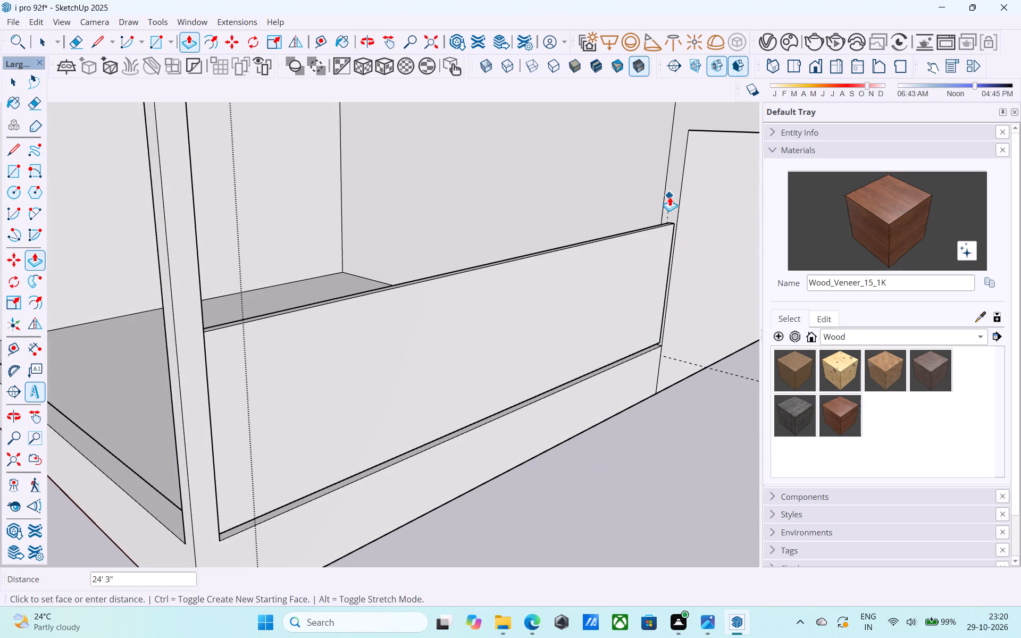
click(669, 197)
scroll(671, 197, down, 2)
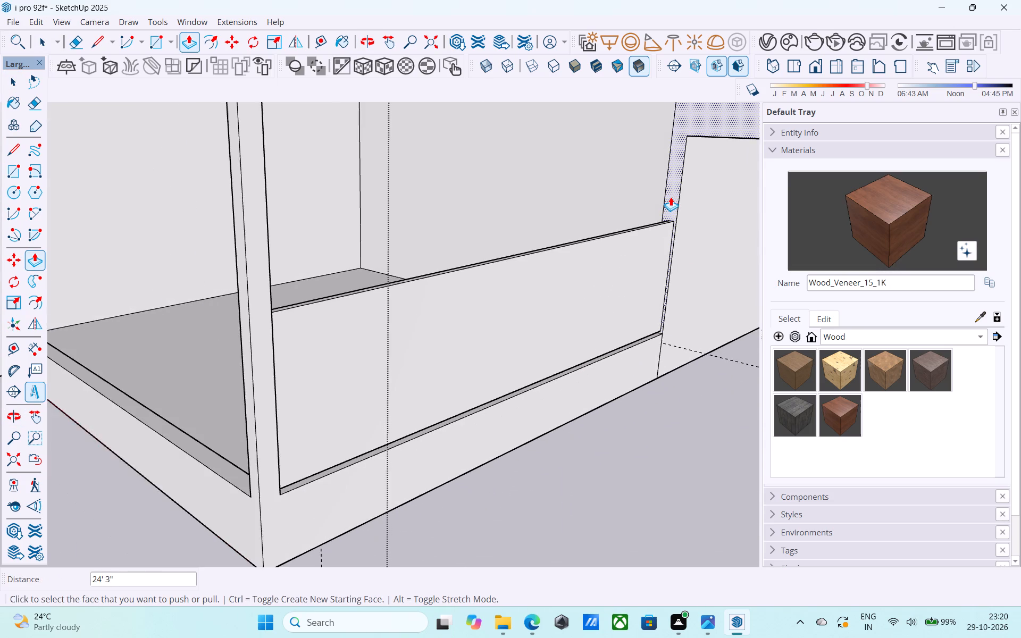
scroll(671, 197, down, 2)
middle_drag(669, 197, 521, 200)
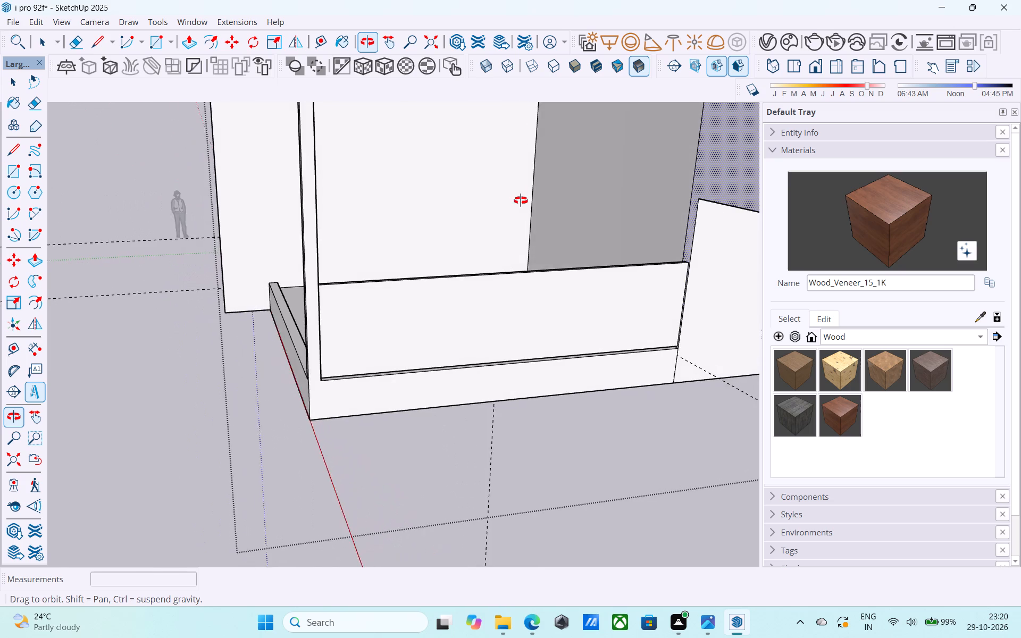
middle_drag(521, 200, 444, 198)
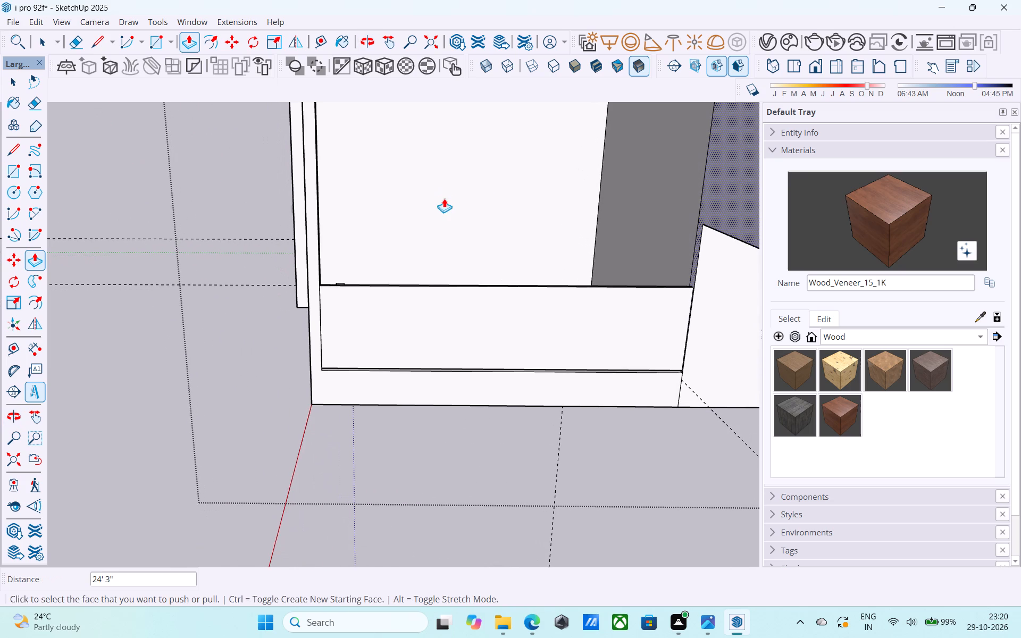
middle_drag(478, 231, 416, 261)
key(space)
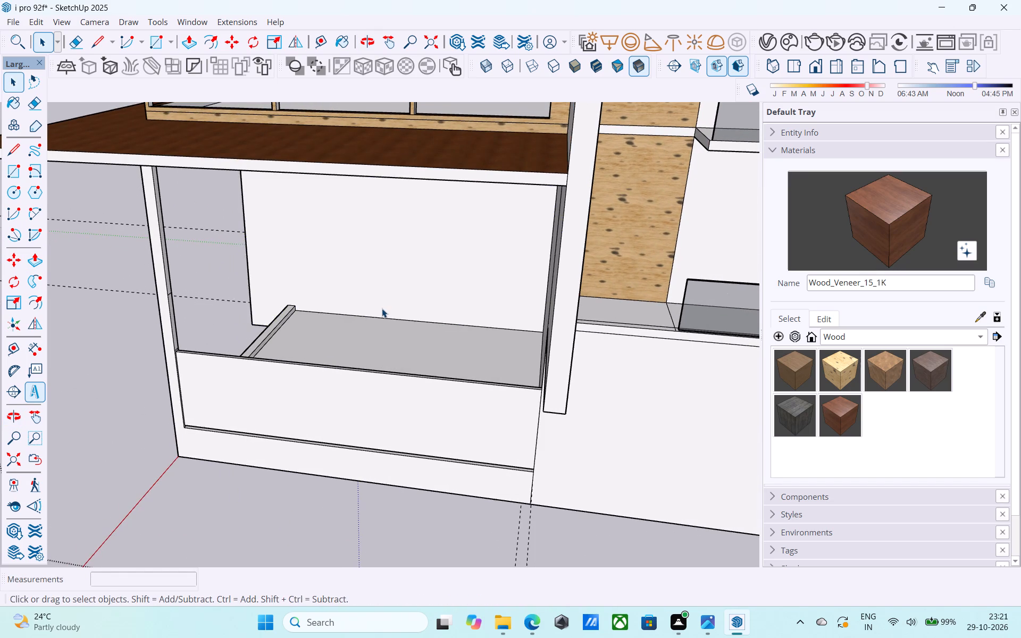
Draw a rectangle on the ground beneath the canopy, from the fin wall's outer base corner to the corner post's base.
scroll(382, 308, down, 4)
shift+middle_drag(358, 339, 441, 345)
scroll(367, 368, up, 4)
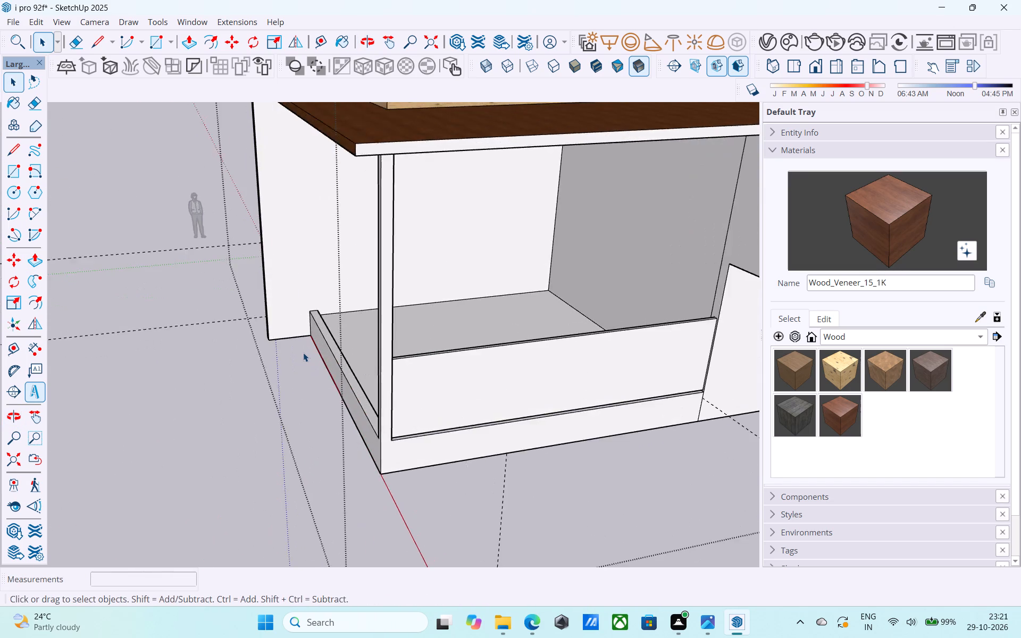
scroll(303, 352, up, 8)
scroll(303, 352, down, 5)
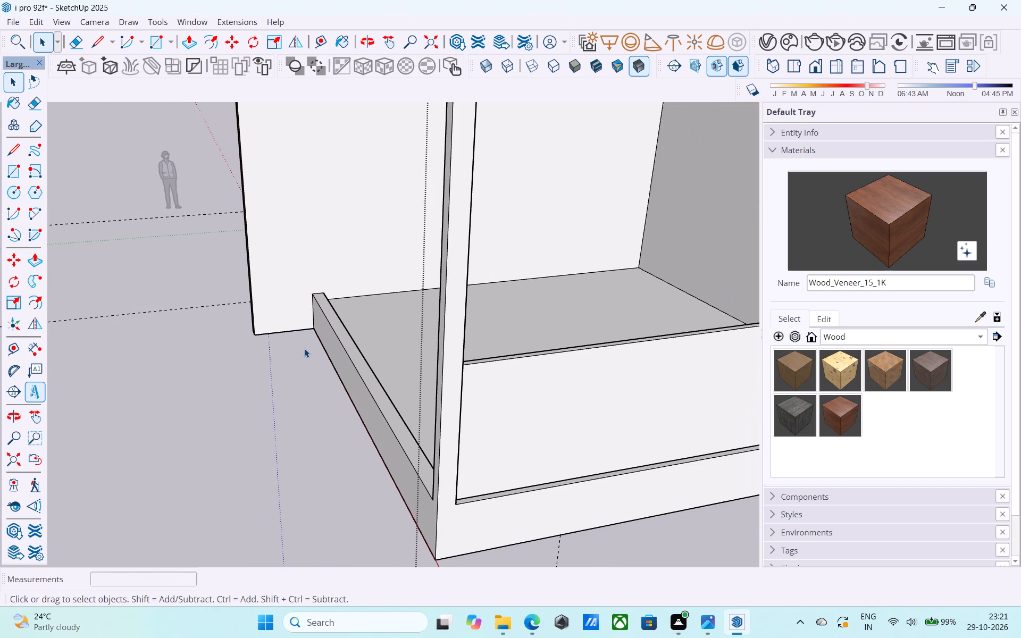
key(r)
click(255, 330)
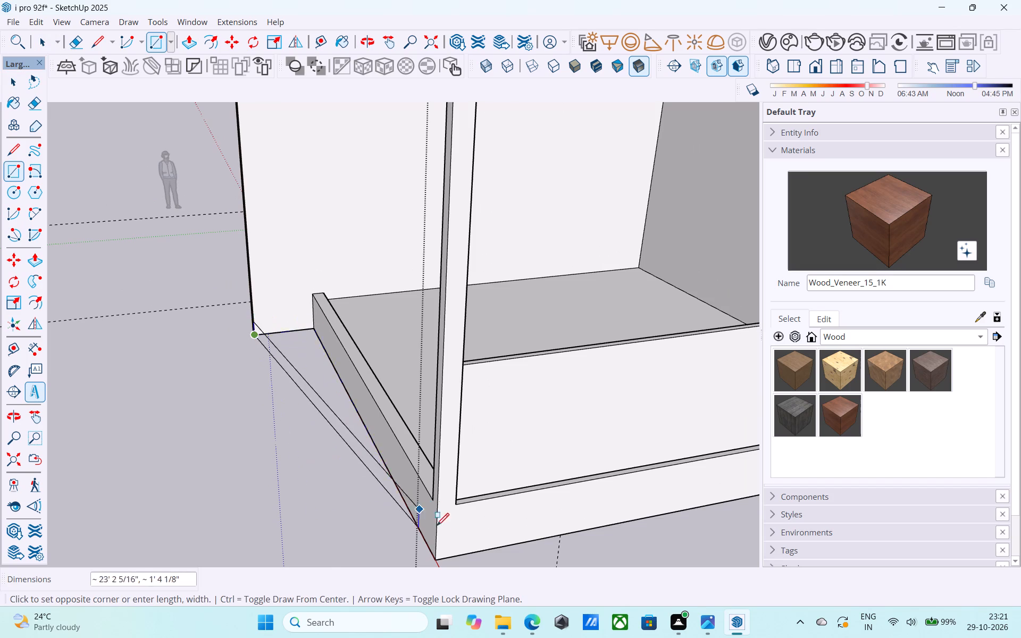
click(434, 559)
key(space)
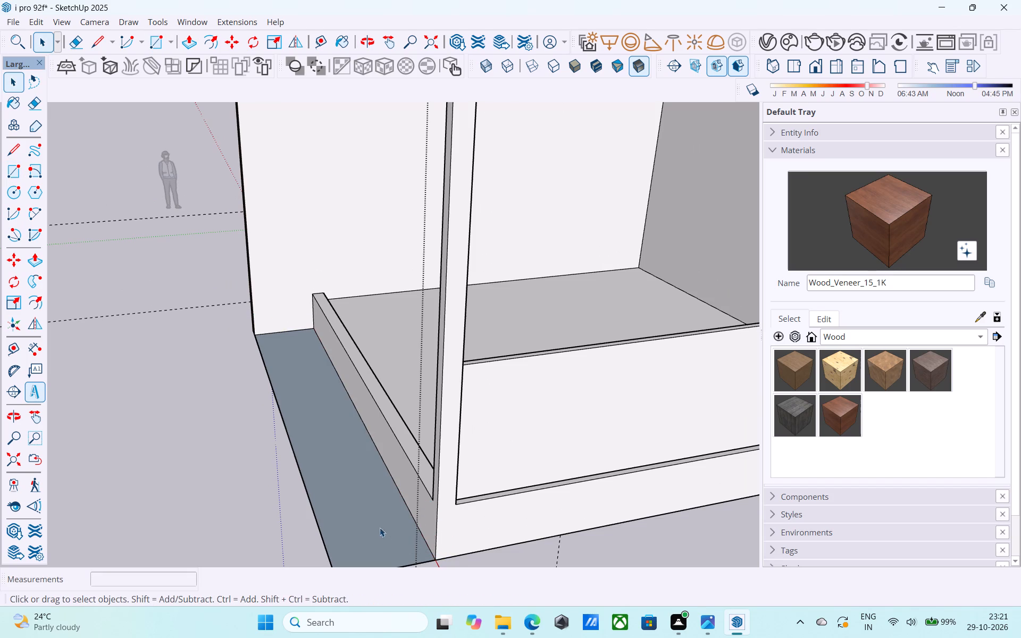
Measure the plinth's height at the fin wall, on the inner edge of the ground rectangle.
click(355, 505)
scroll(342, 484, down, 5)
middle_drag(349, 455, 354, 440)
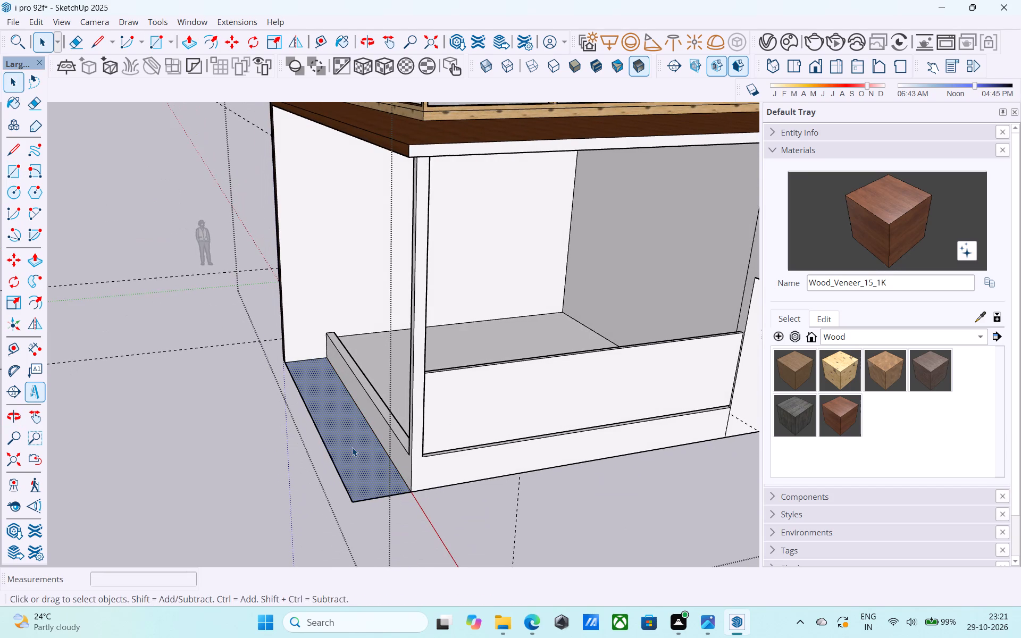
key(l)
scroll(305, 317, up, 4)
click(336, 376)
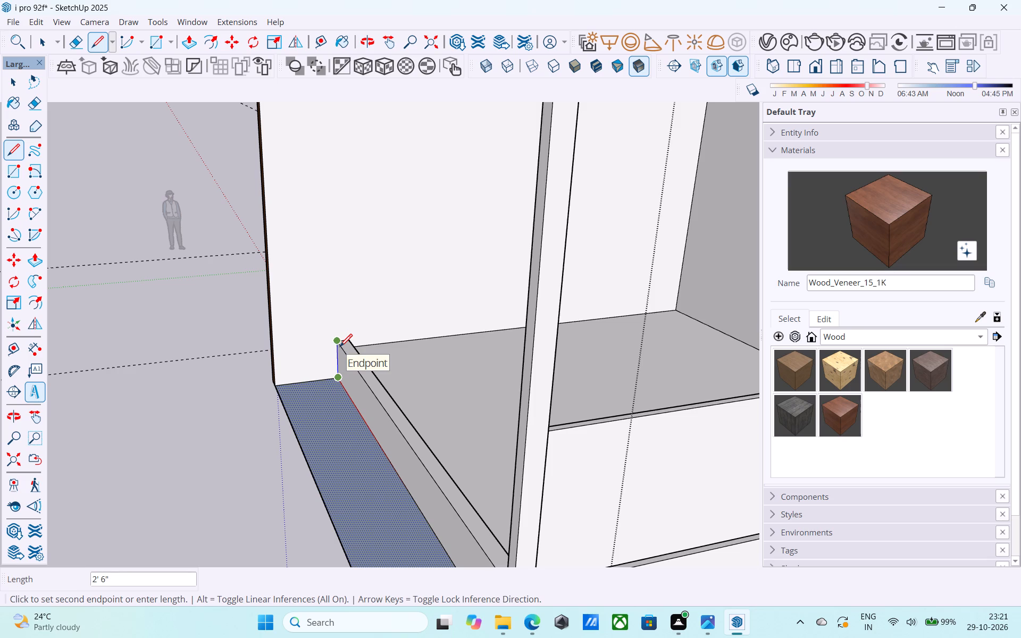
scroll(340, 348, down, 3)
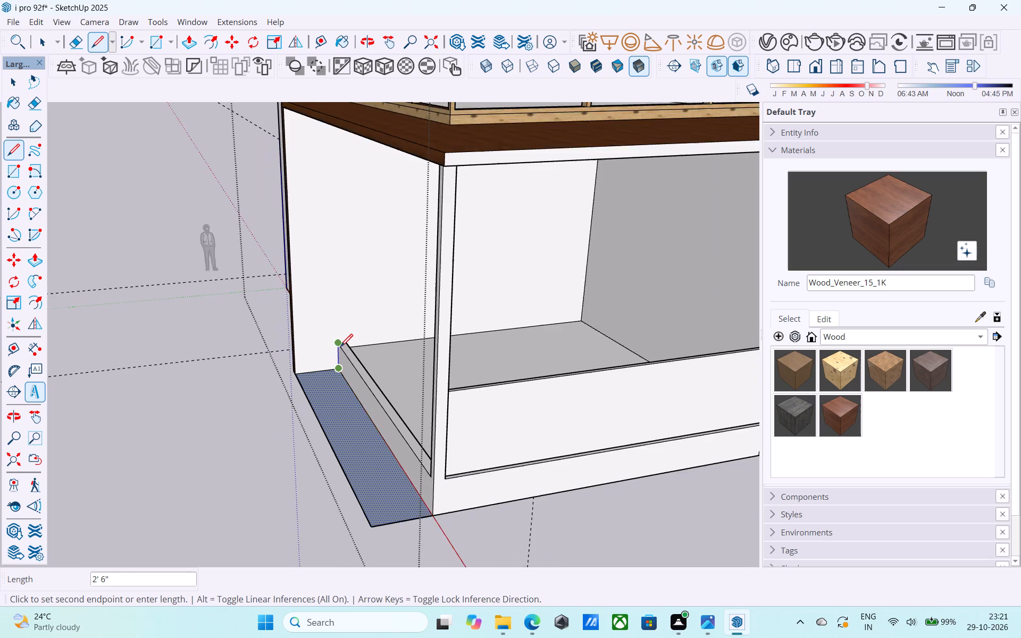
scroll(340, 348, down, 5)
scroll(374, 550, up, 5)
scroll(336, 406, up, 3)
Draw a 2.5' vertical line up from the ground rectangle's free front corner.
key(l)
scroll(337, 405, up, 3)
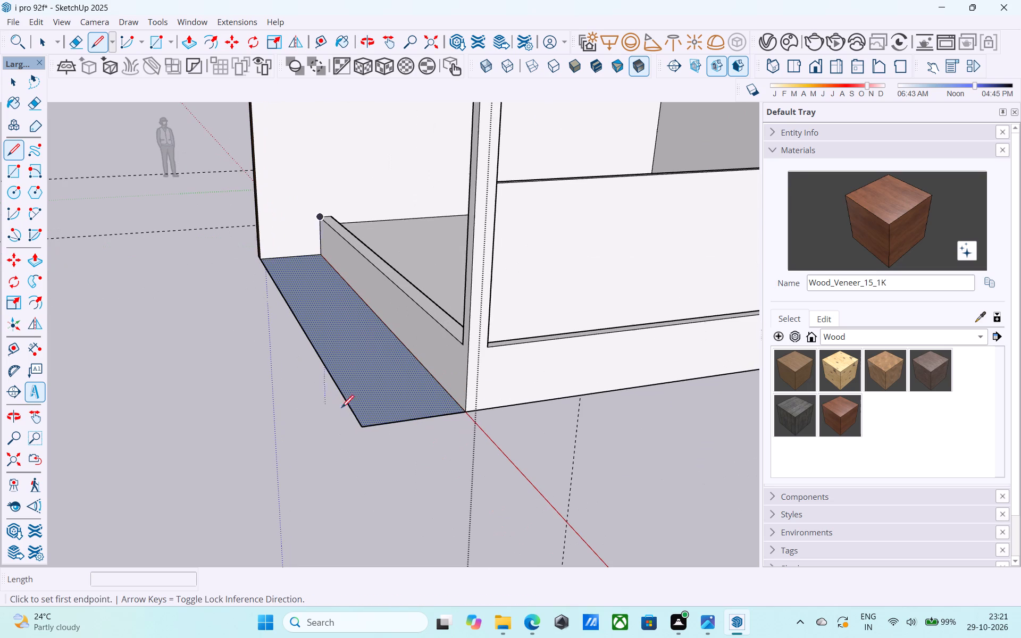
click(361, 423)
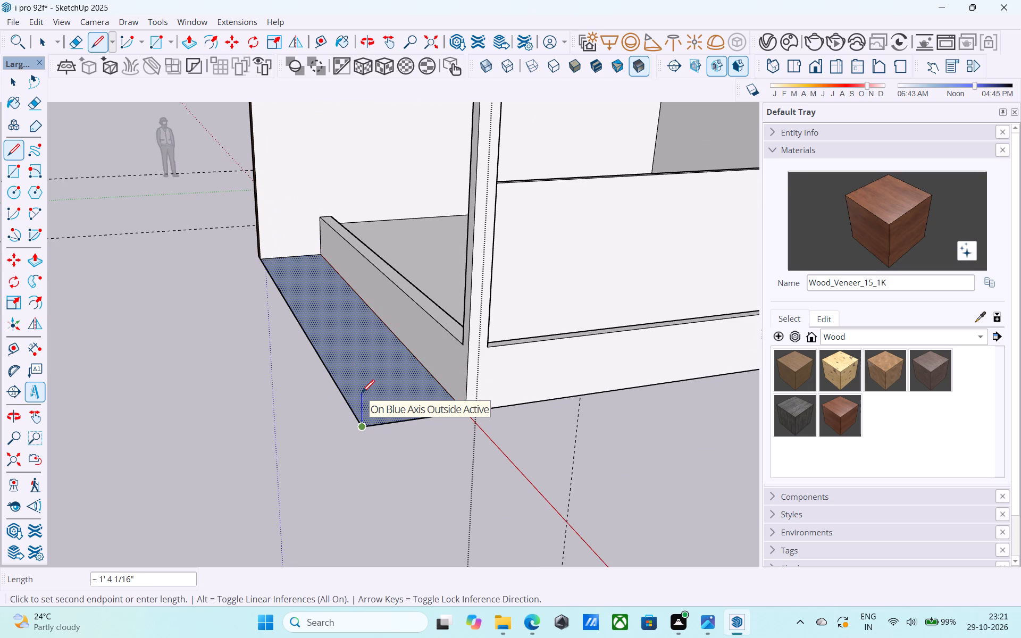
text(2.5')
key(Return)
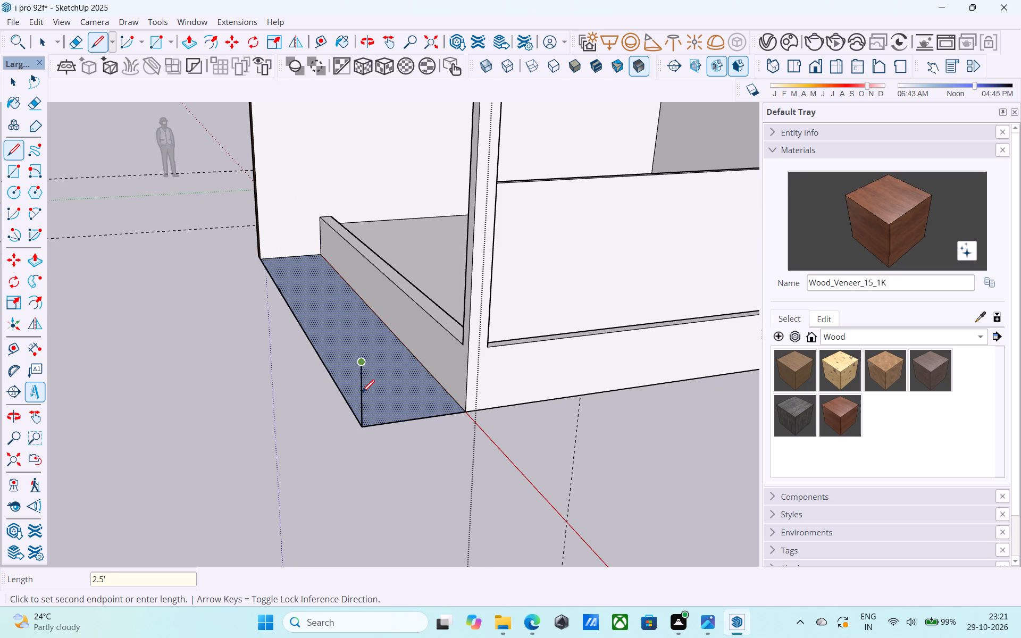
Draw a rectangle from the plinth's top corner at the fin wall to the top of the vertical line, capping the base.
key(r)
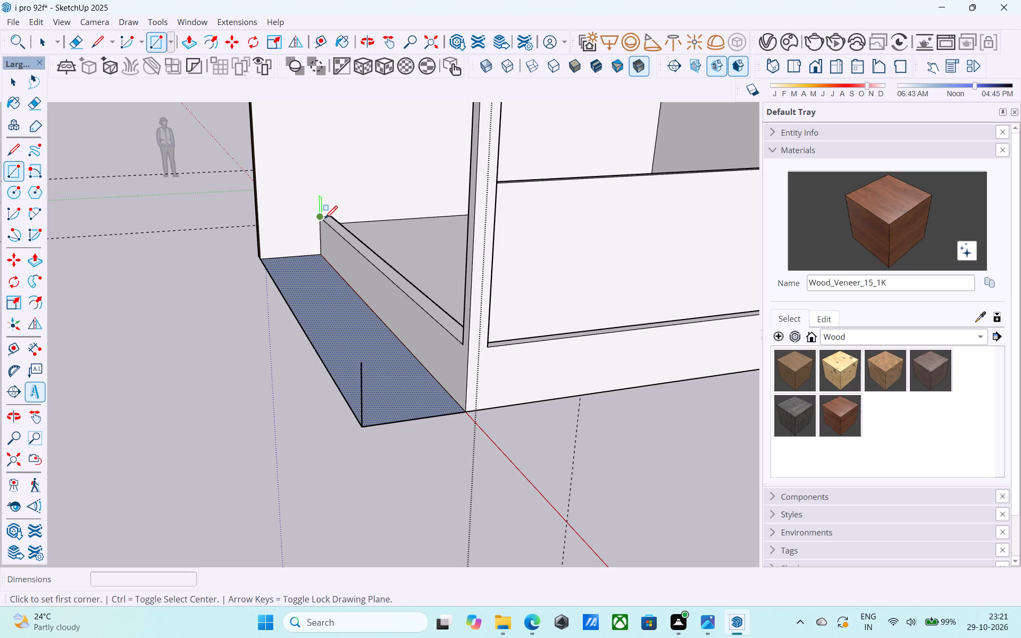
click(321, 216)
click(363, 367)
scroll(364, 367, down, 4)
middle_drag(364, 367, 280, 363)
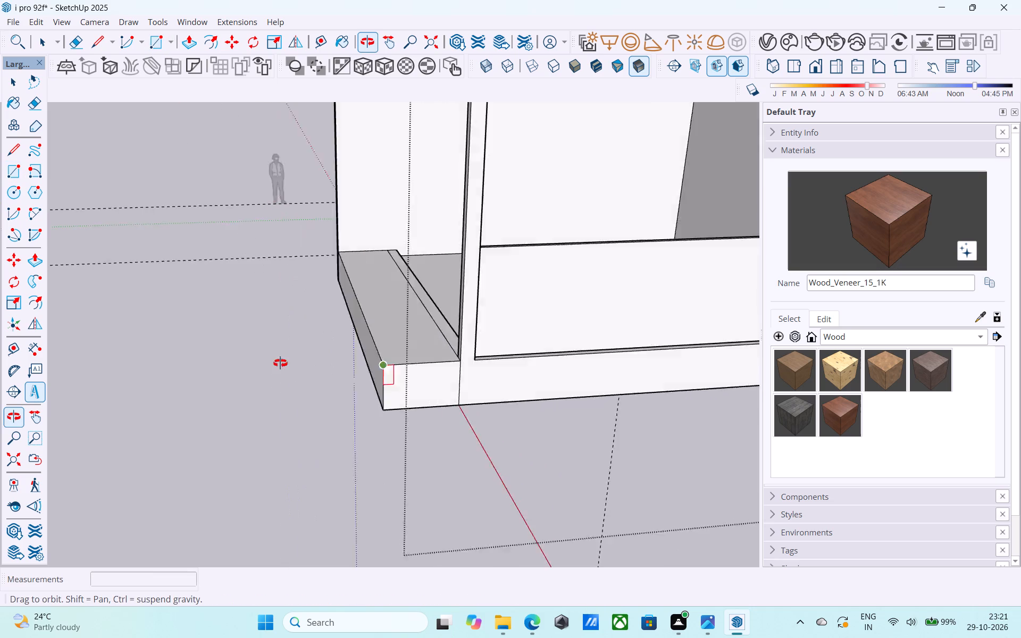
middle_drag(280, 363, 515, 347)
scroll(288, 353, up, 3)
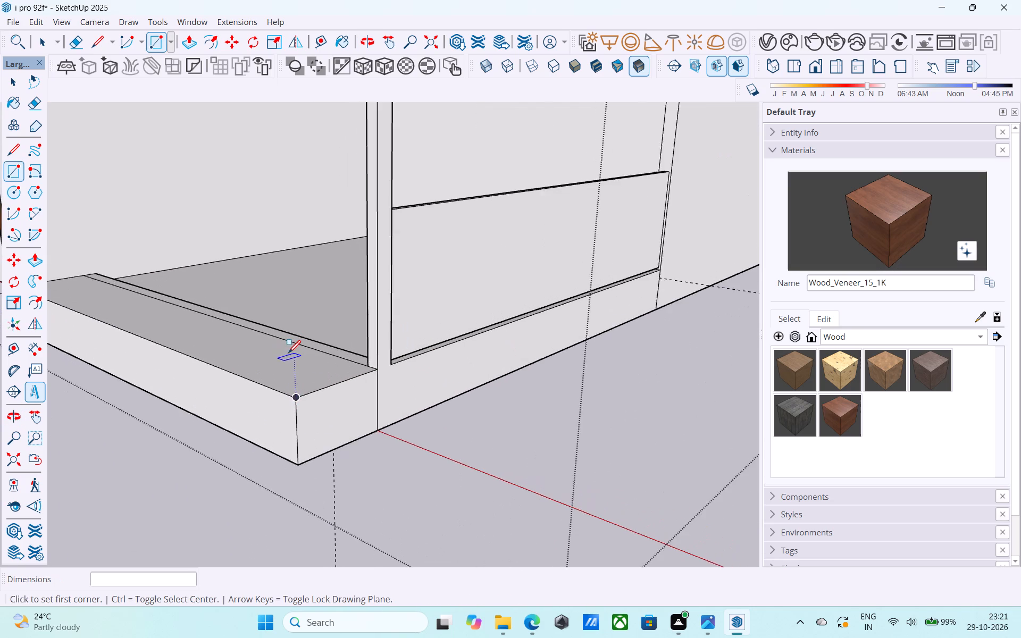
Push/pull the top face of the base beneath the canopy up about 2' 11 1/2".
scroll(288, 354, up, 1)
key(space)
click(287, 356)
key(p)
click(287, 355)
scroll(292, 336, down, 4)
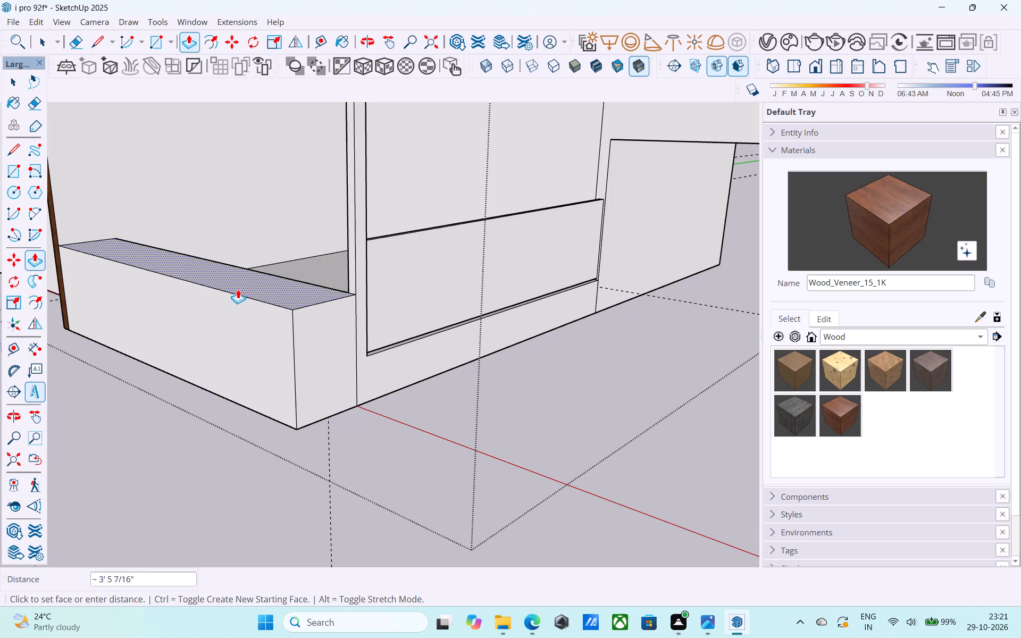
click(239, 296)
Offset the outline of the low panel's front face inward by 3".
middle_drag(354, 294, 221, 295)
scroll(219, 296, down, 11)
middle_drag(268, 288, 250, 276)
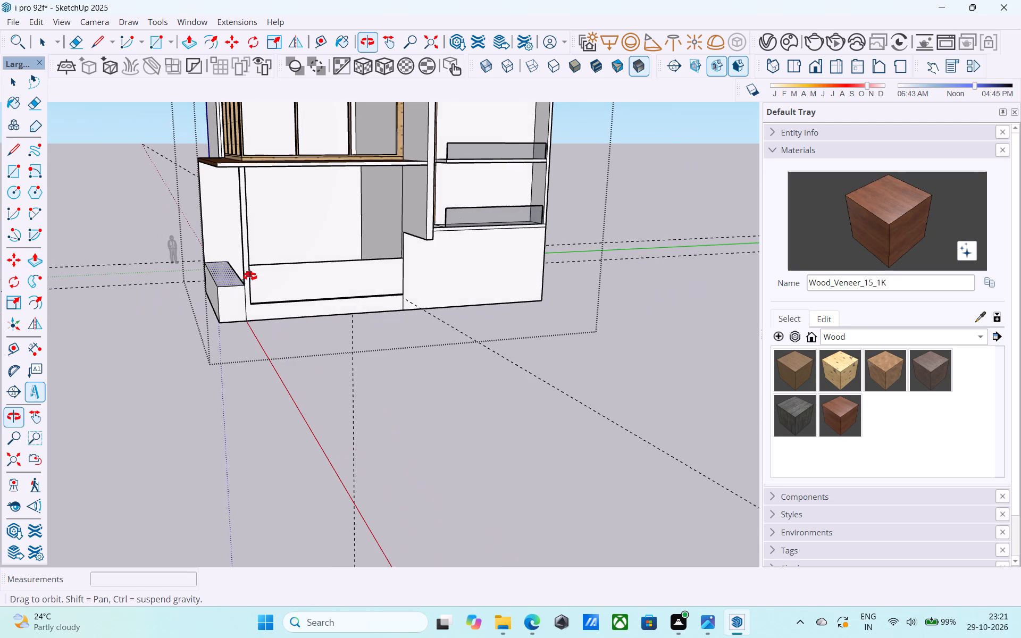
middle_drag(250, 276, 217, 326)
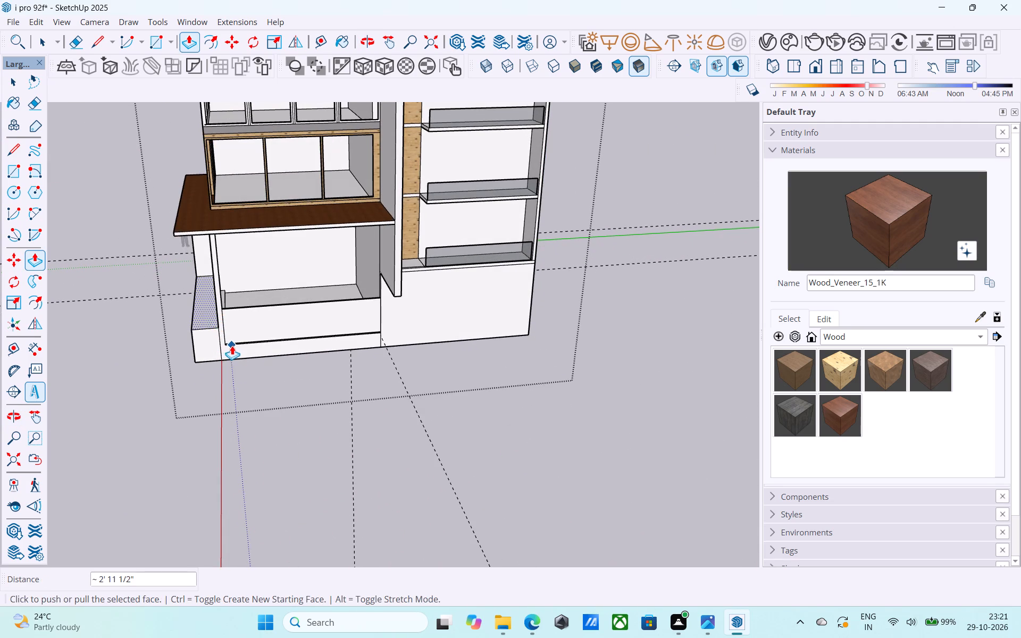
scroll(233, 347, down, 4)
middle_drag(233, 347, 381, 322)
scroll(381, 322, up, 13)
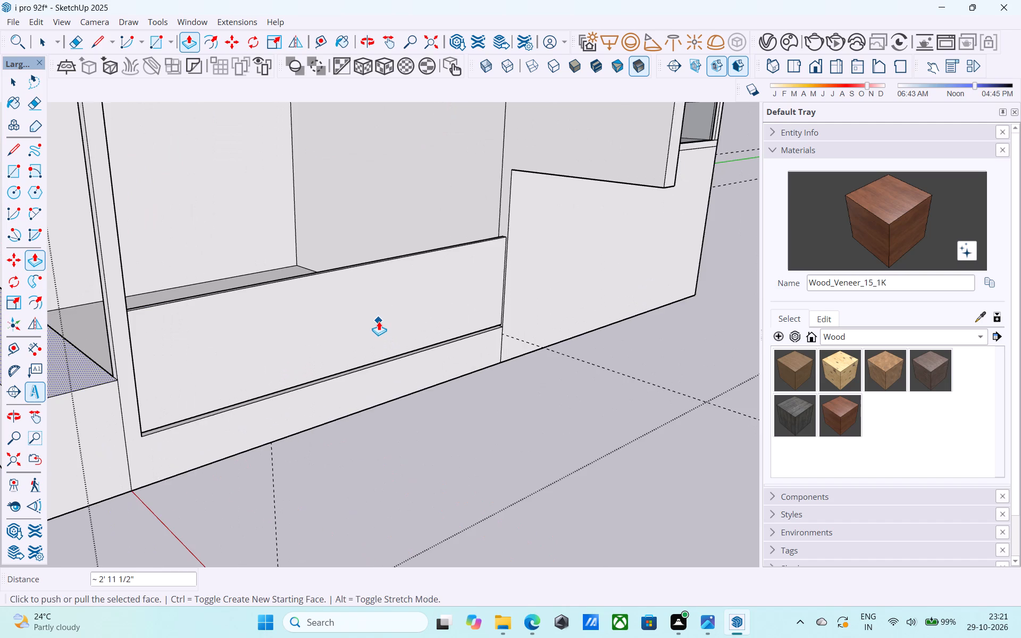
key(space)
scroll(379, 321, down, 1)
shift+middle_drag(379, 321, 275, 294)
scroll(303, 298, up, 4)
click(313, 307)
scroll(315, 307, up, 4)
key(f)
click(315, 307)
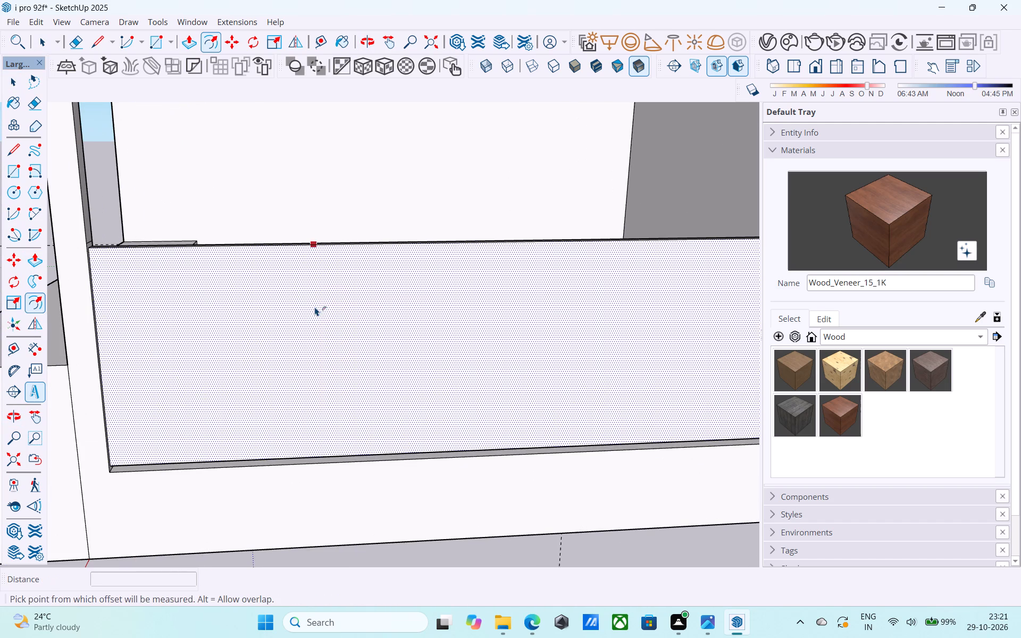
key(3)
key(shift+quotedbl)
key(Return)
key(space)
Draw a vertical centre line on the low panel from the midpoint of the inset outline's top edge to its bottom edge.
scroll(321, 307, down, 2)
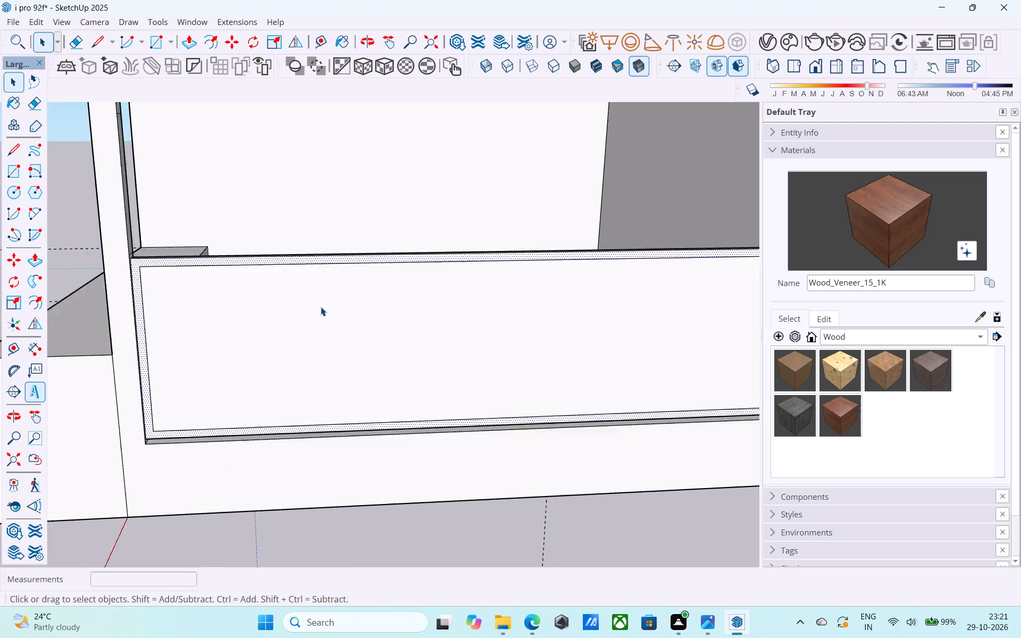
scroll(321, 307, down, 3)
middle_drag(320, 307, 349, 351)
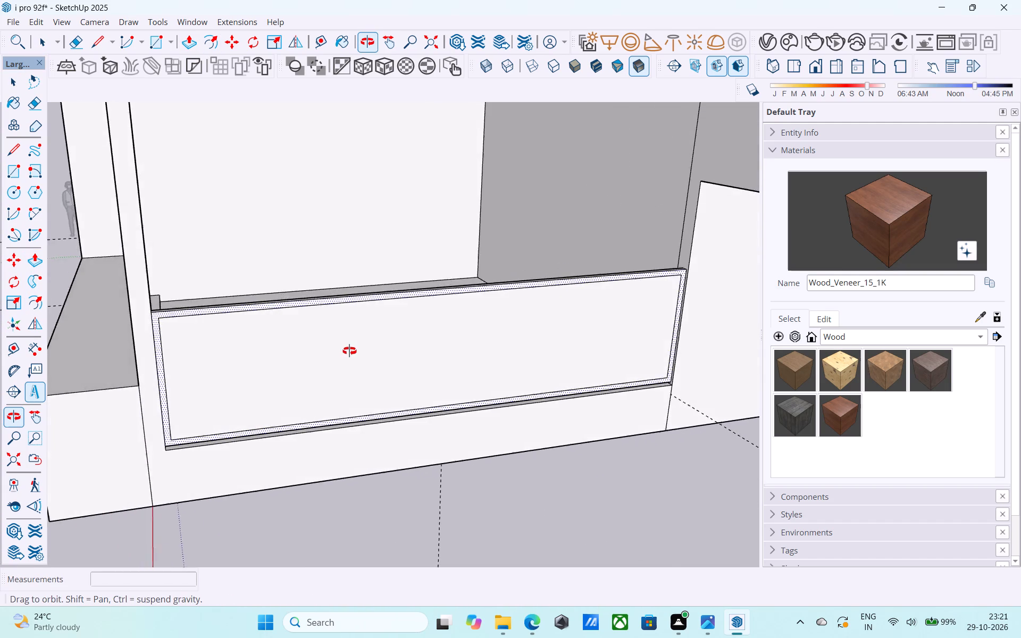
middle_drag(349, 351, 349, 376)
shift+middle_drag(353, 375, 340, 381)
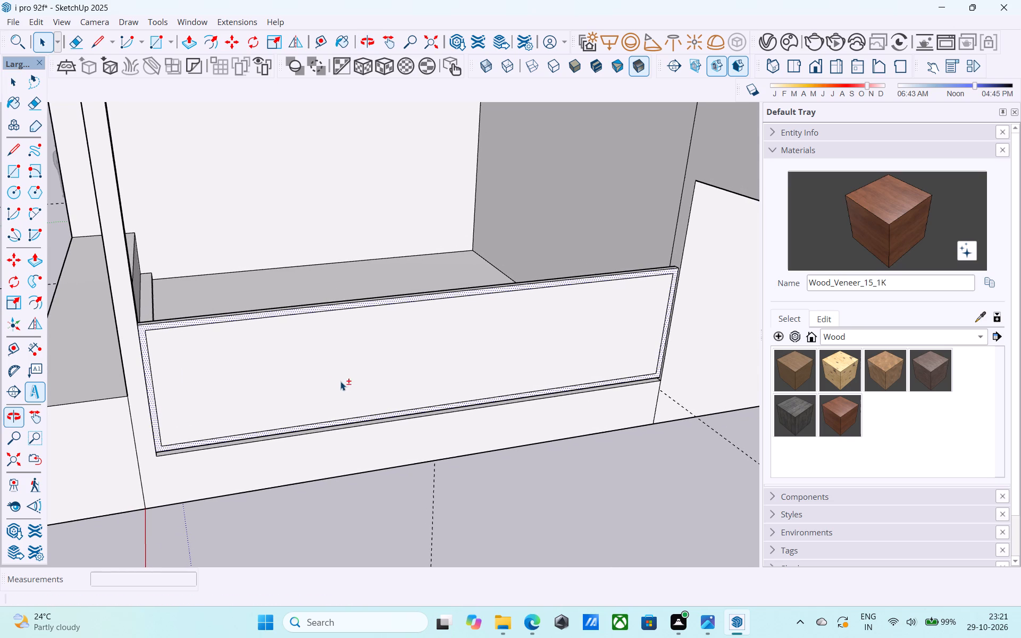
scroll(363, 378, up, 5)
key(l)
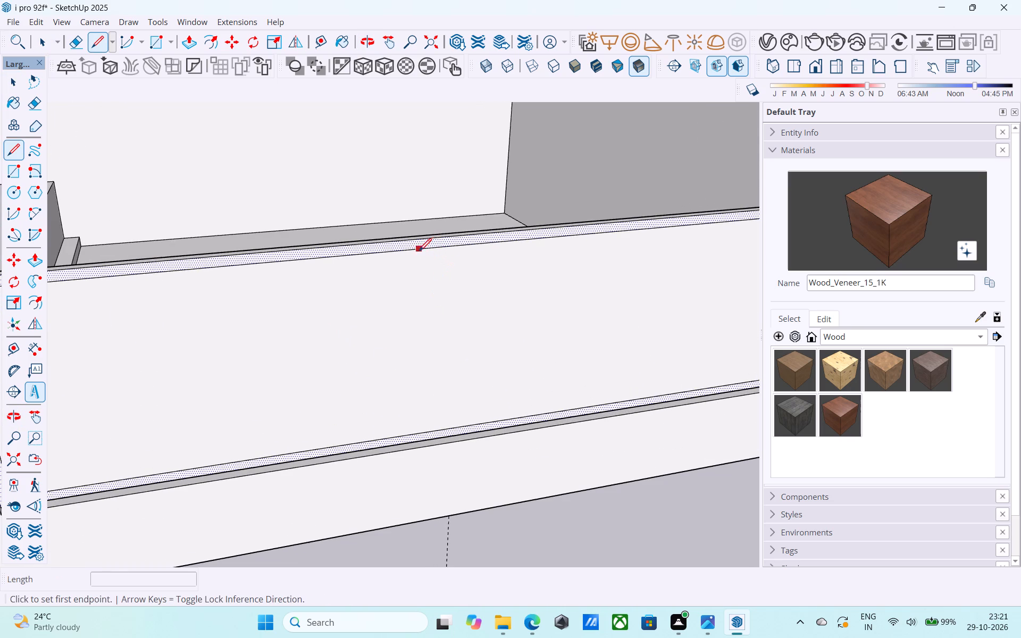
click(491, 242)
click(473, 424)
key(space)
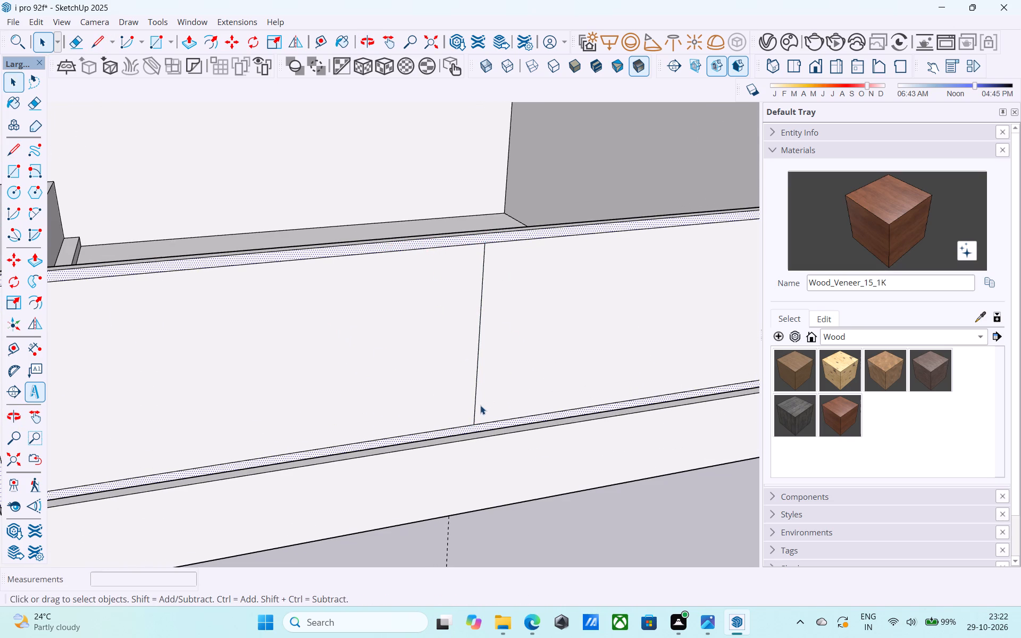
Flank the panel's centre line with two copies: one 1' toward the corner post, and another 2' back from that copy.
click(476, 400)
key(m)
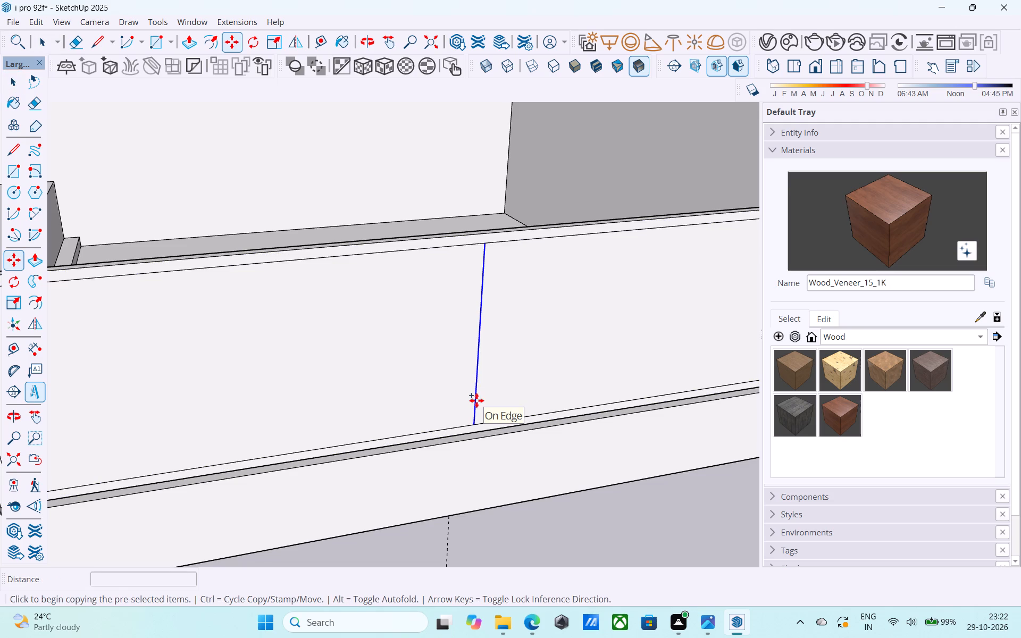
key(1)
key(apostrophe)
key(Return)
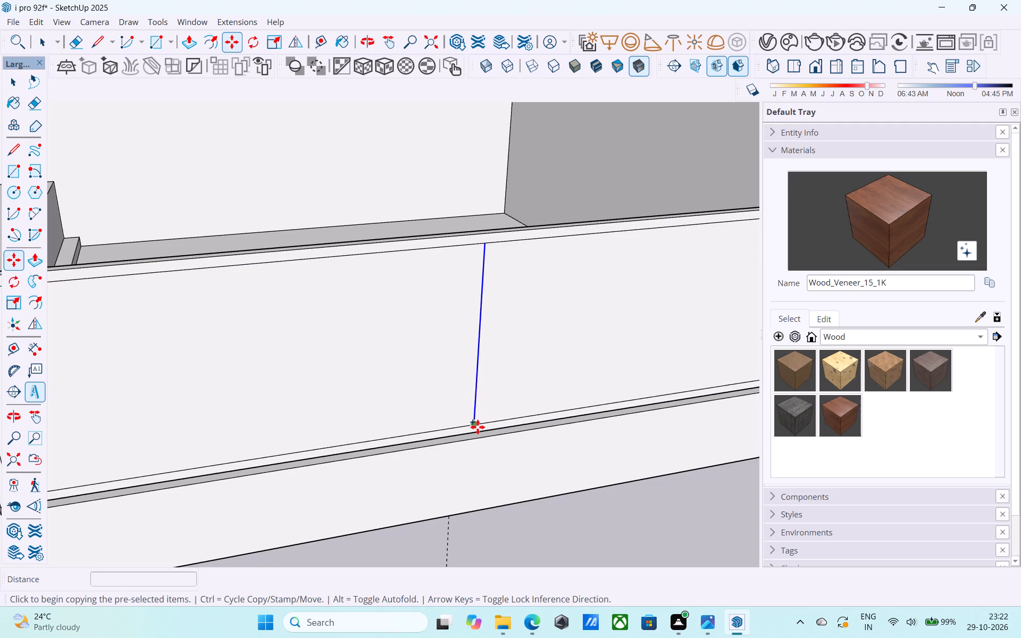
click(475, 425)
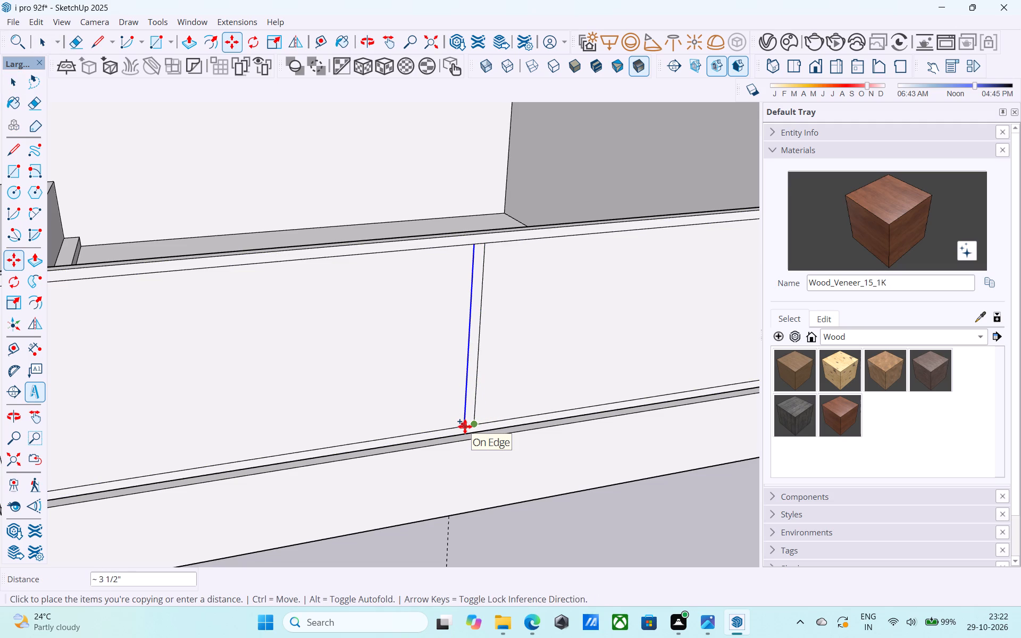
text(1')
key(Return)
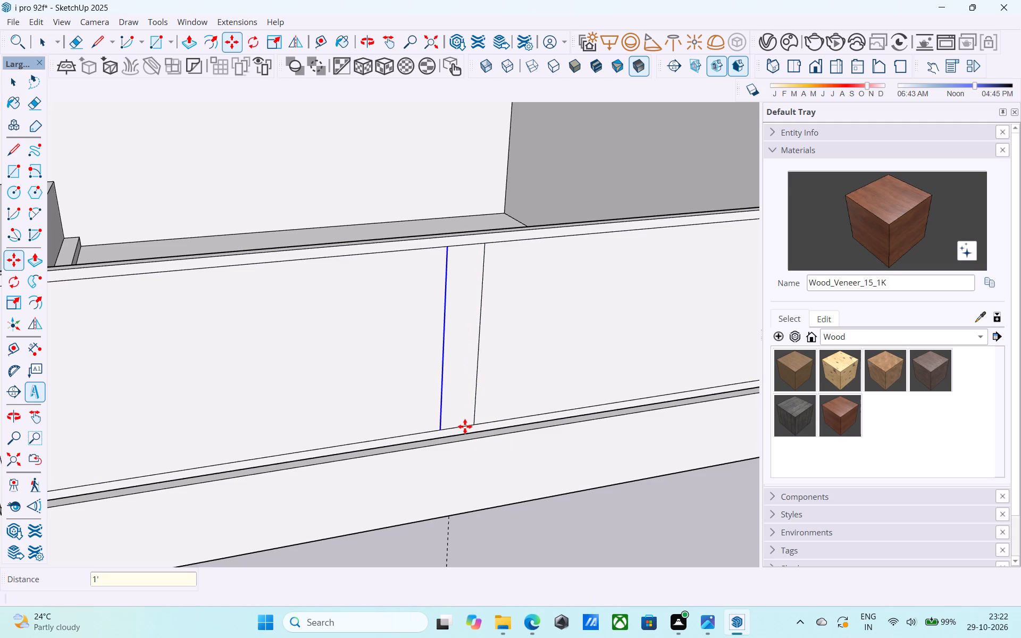
click(440, 430)
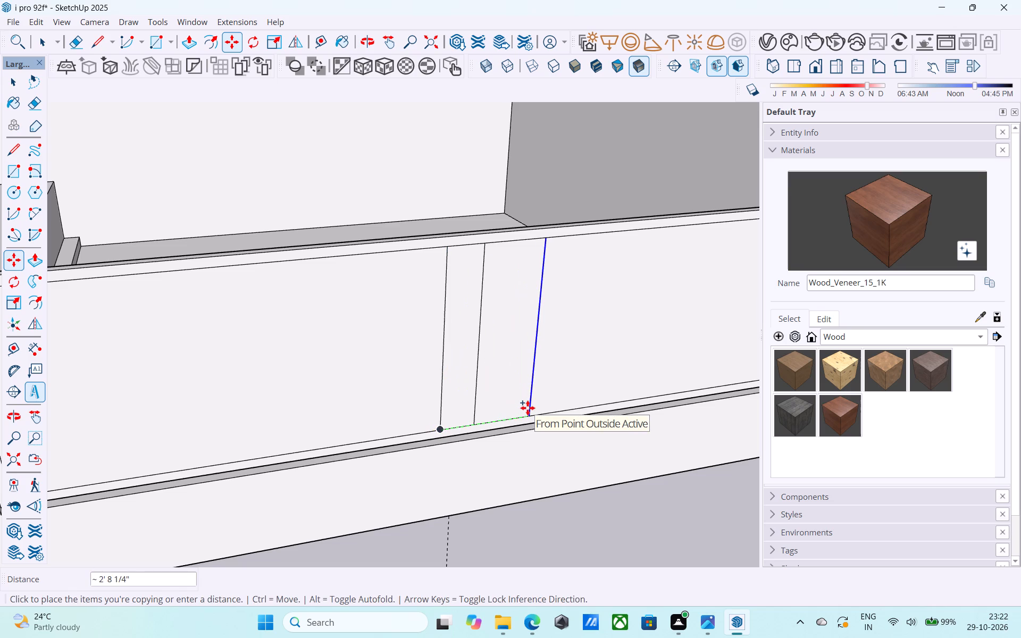
text(2')
key(Return)
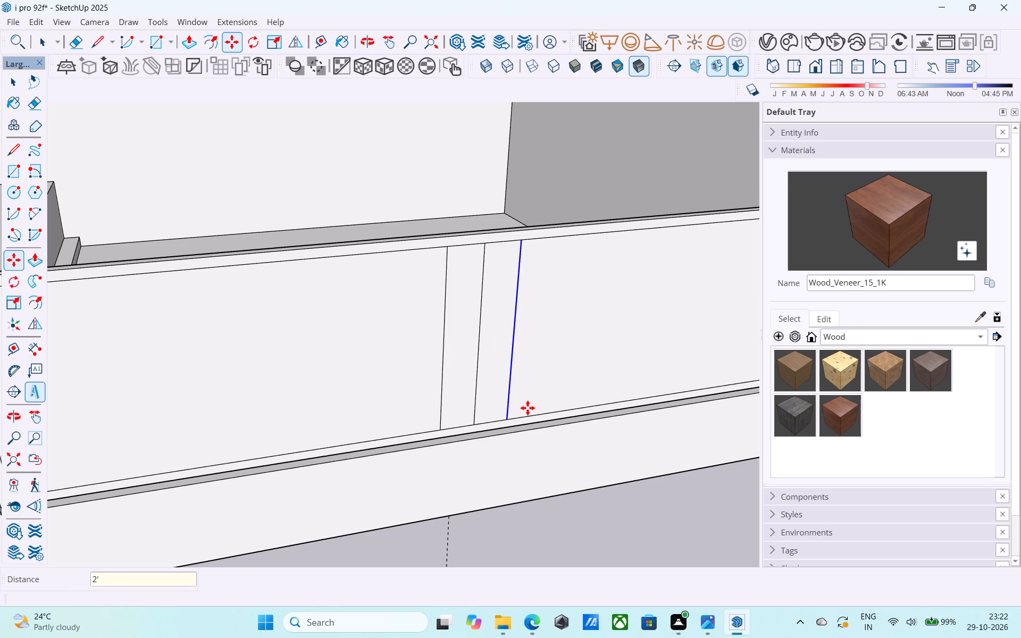
key(space)
Copy the flanking line nearer the corner post to that end of the inset outline and array it in 20 equal divisions.
scroll(537, 419, down, 6)
scroll(466, 390, up, 5)
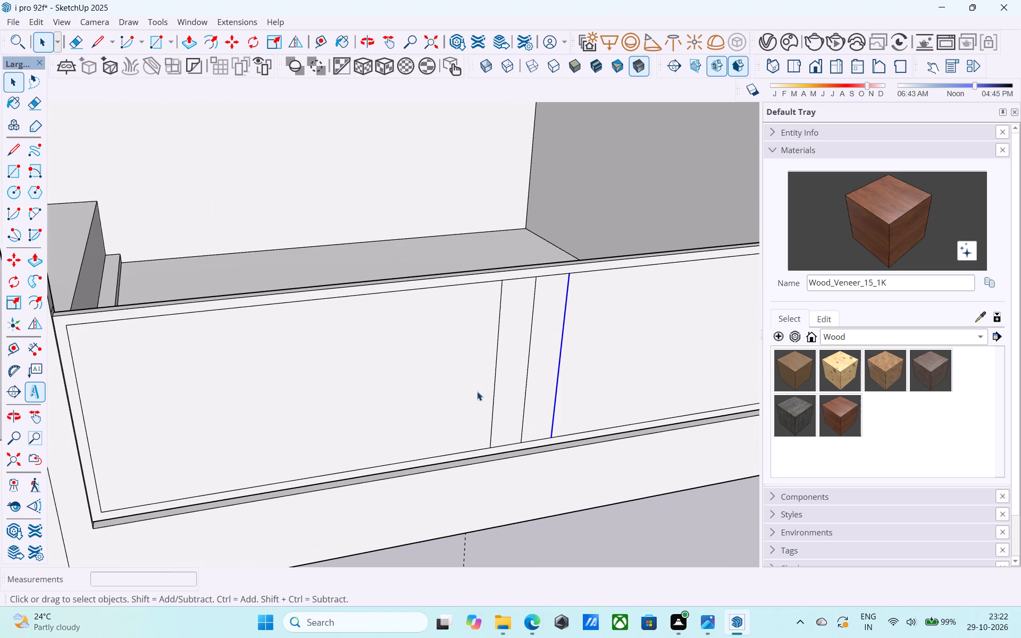
click(493, 390)
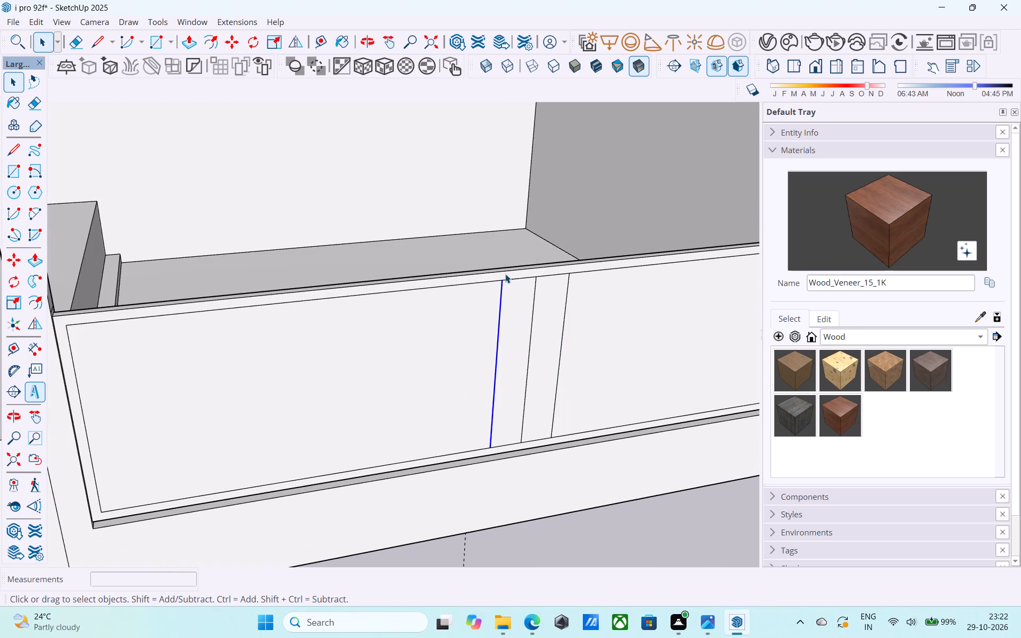
key(m)
click(505, 283)
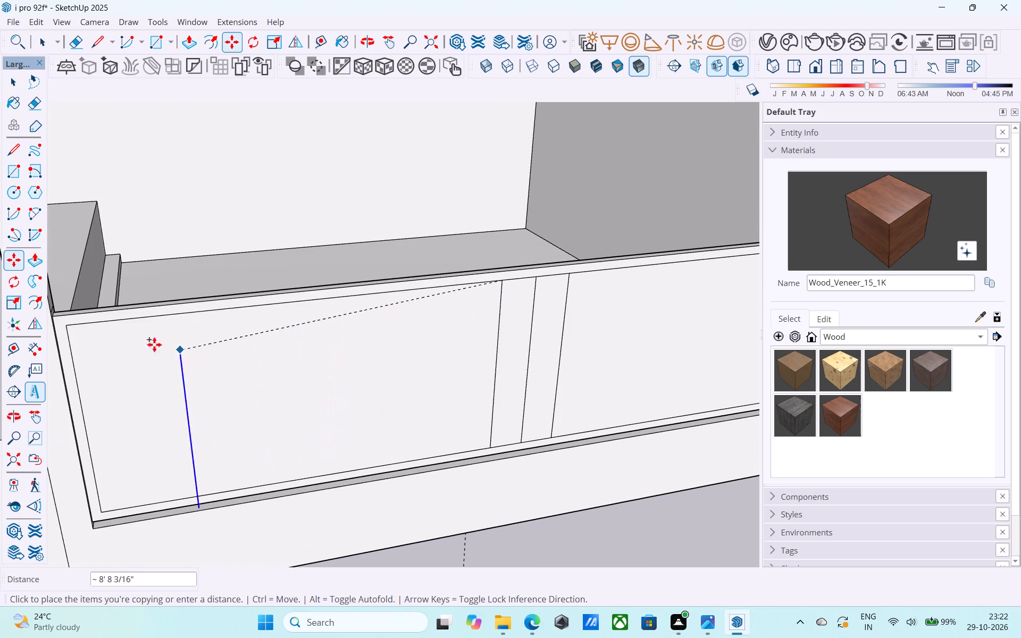
click(71, 326)
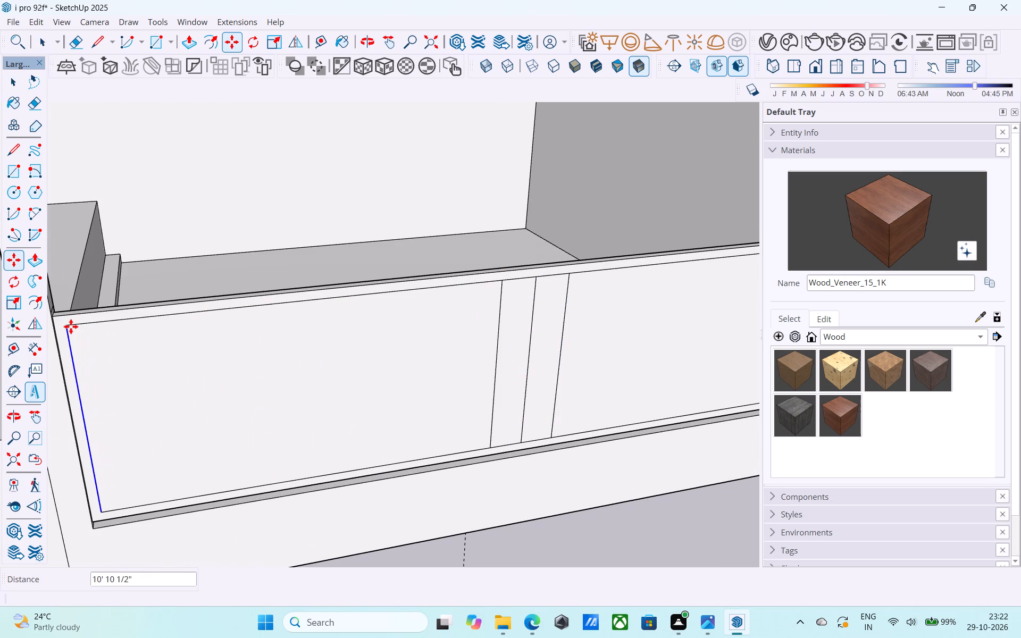
key(slash)
text(20)
key(Return)
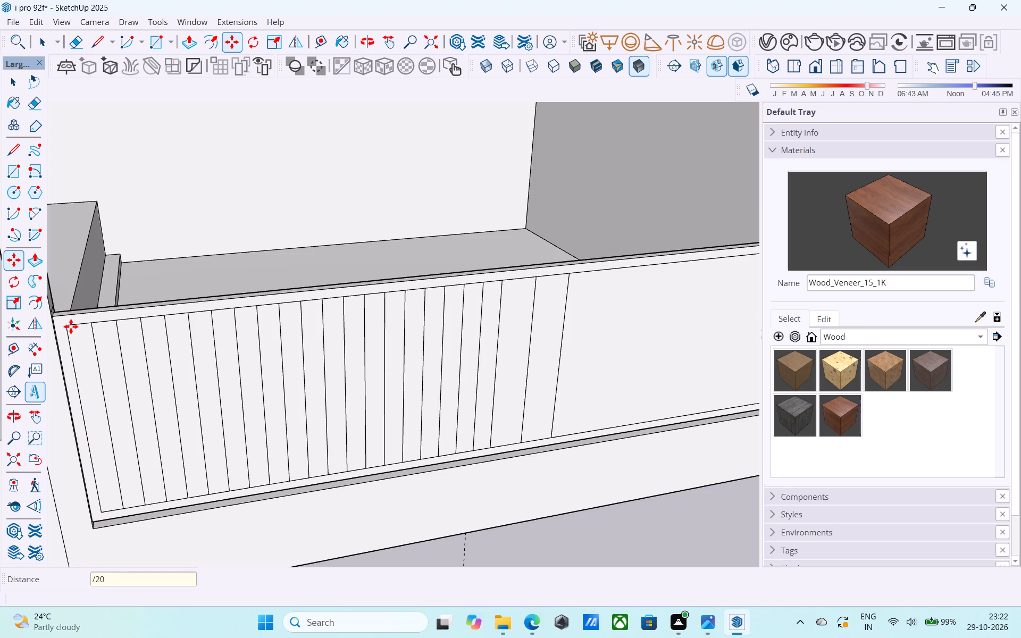
Change the line array on the low panel to 30 equal divisions.
scroll(71, 326, down, 4)
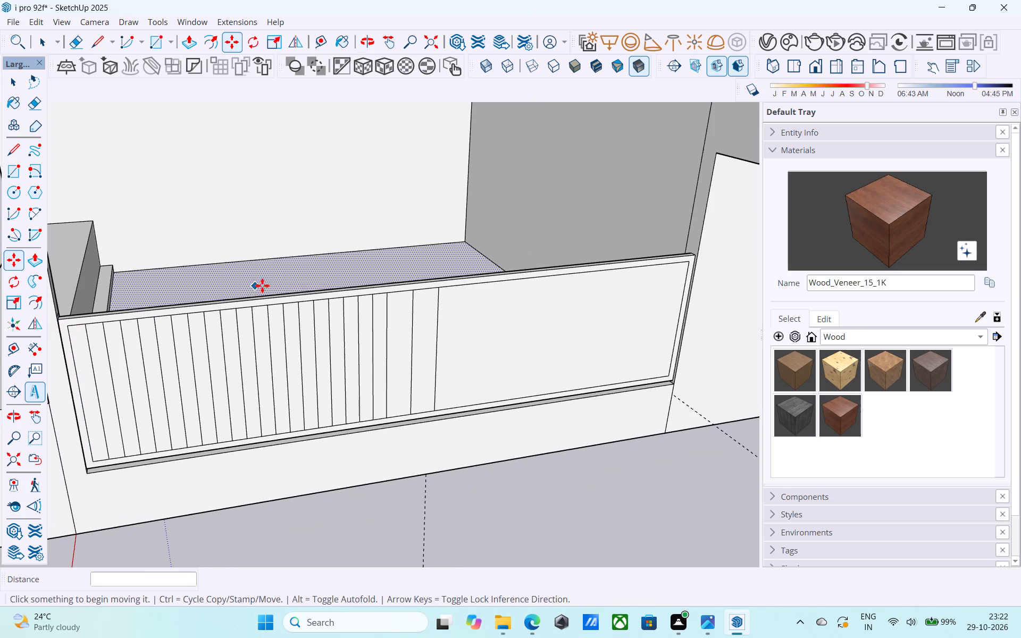
scroll(288, 279, up, 3)
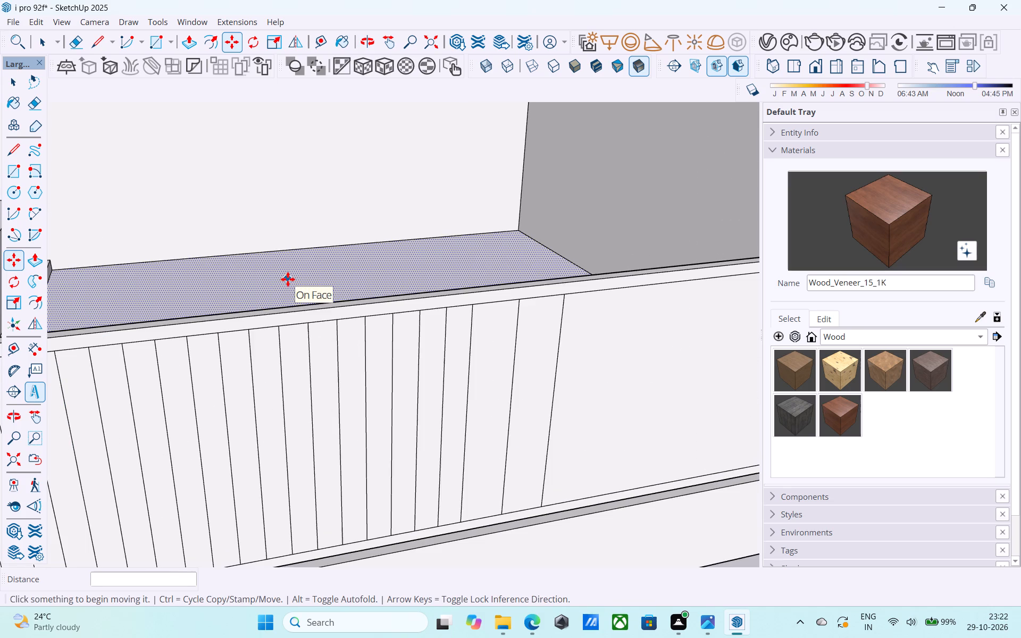
key(slash)
text(30)
key(Return)
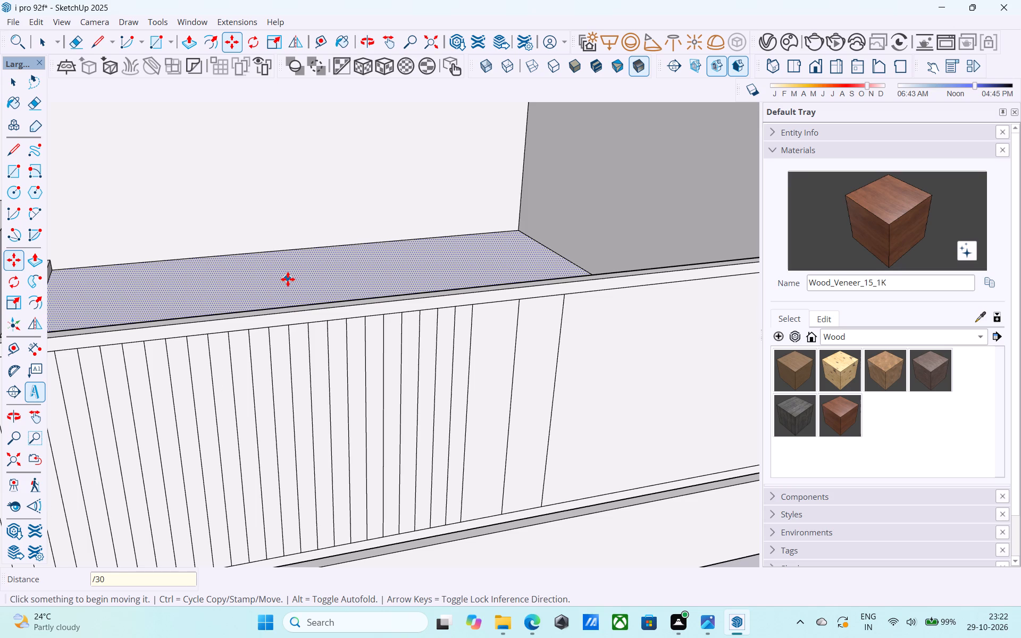
scroll(288, 279, up, 1)
key(space)
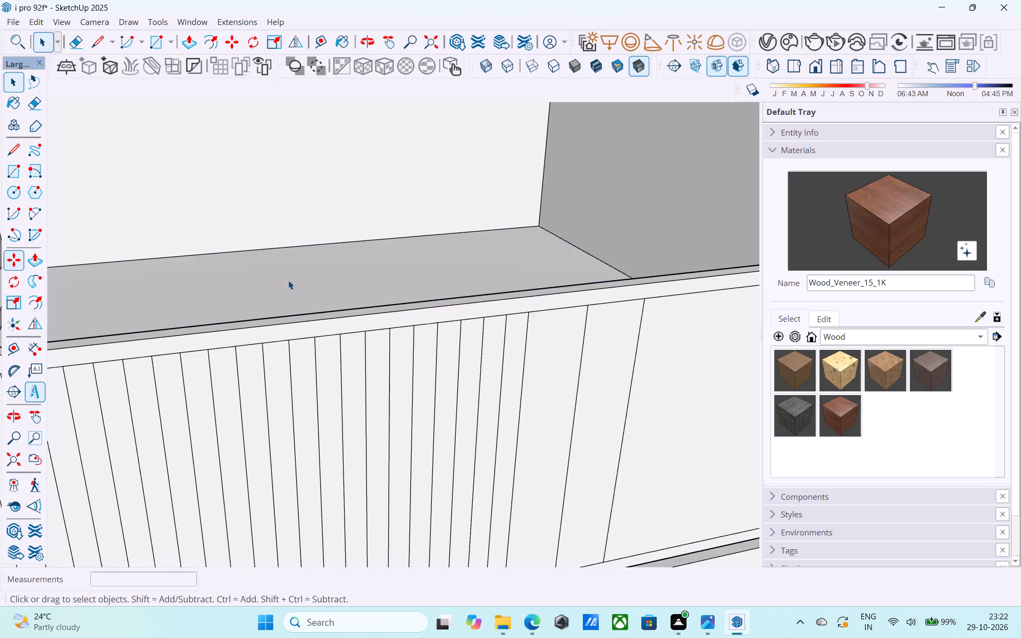
Copy the flanking line farther from the corner post to the inset outline's opposite end and array it in 30 equal divisions.
scroll(288, 280, down, 6)
scroll(396, 315, up, 3)
click(412, 320)
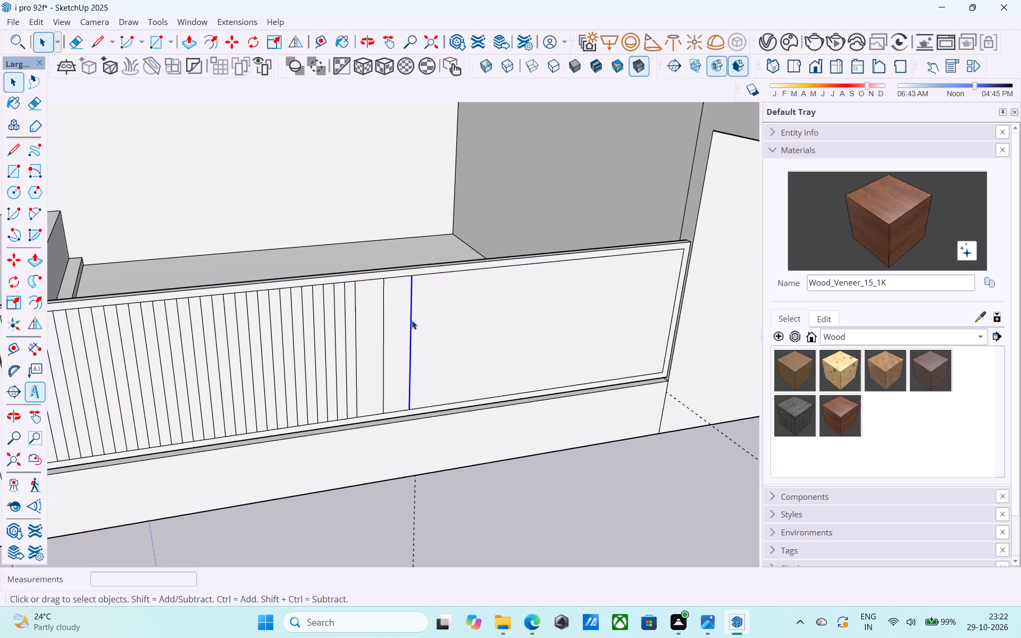
key(m)
click(413, 275)
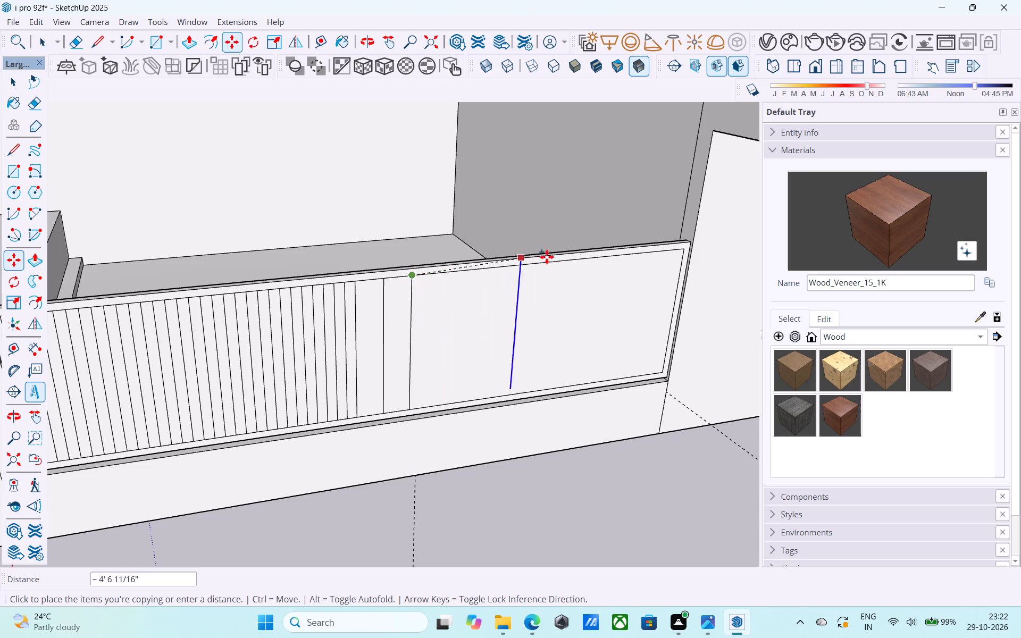
scroll(677, 256, up, 4)
click(688, 251)
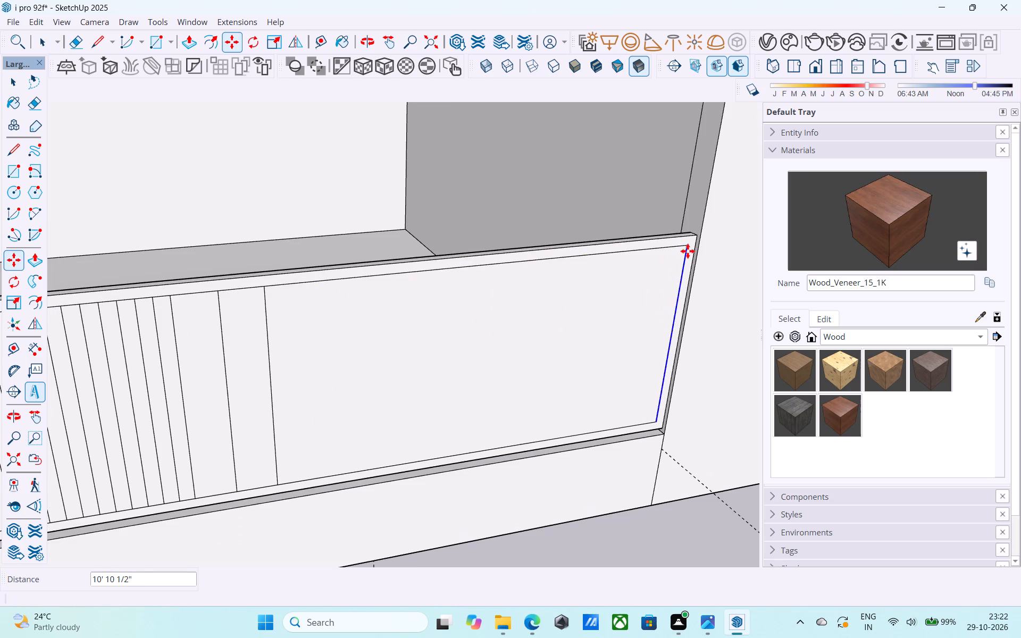
text(/30)
key(Return)
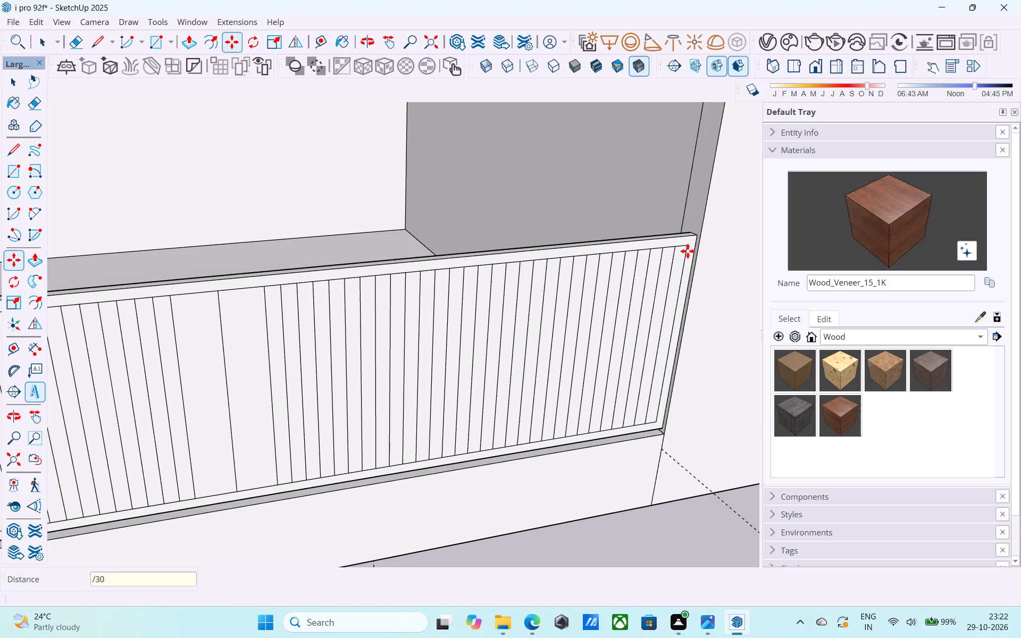
key(space)
Paint the low panel's surrounding frame and two adjoining slats with Wood_Veneer_15_1K.
scroll(688, 251, down, 6)
click(883, 207)
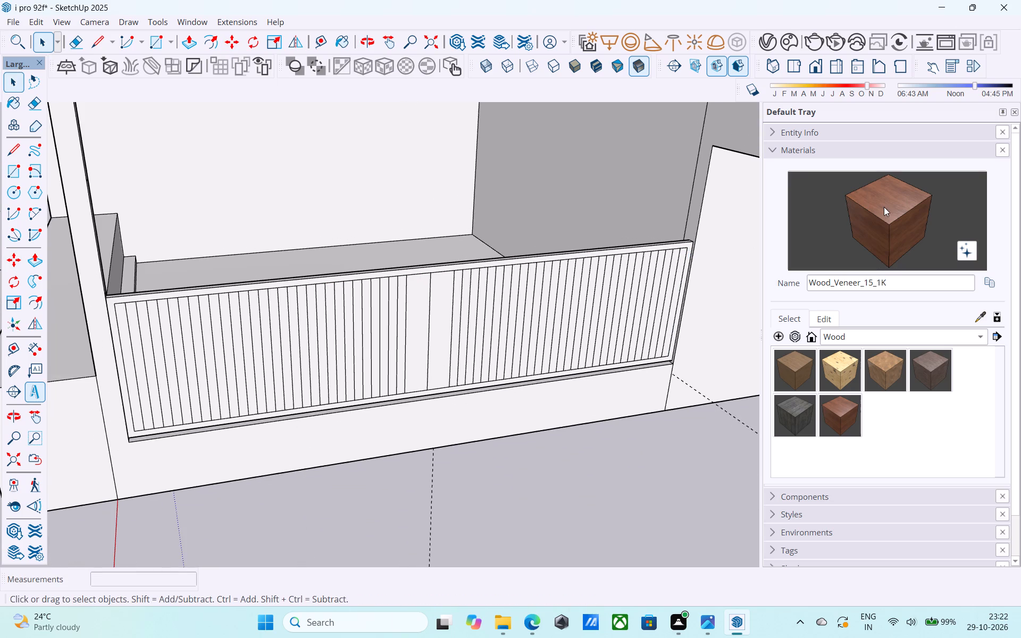
scroll(446, 273, up, 2)
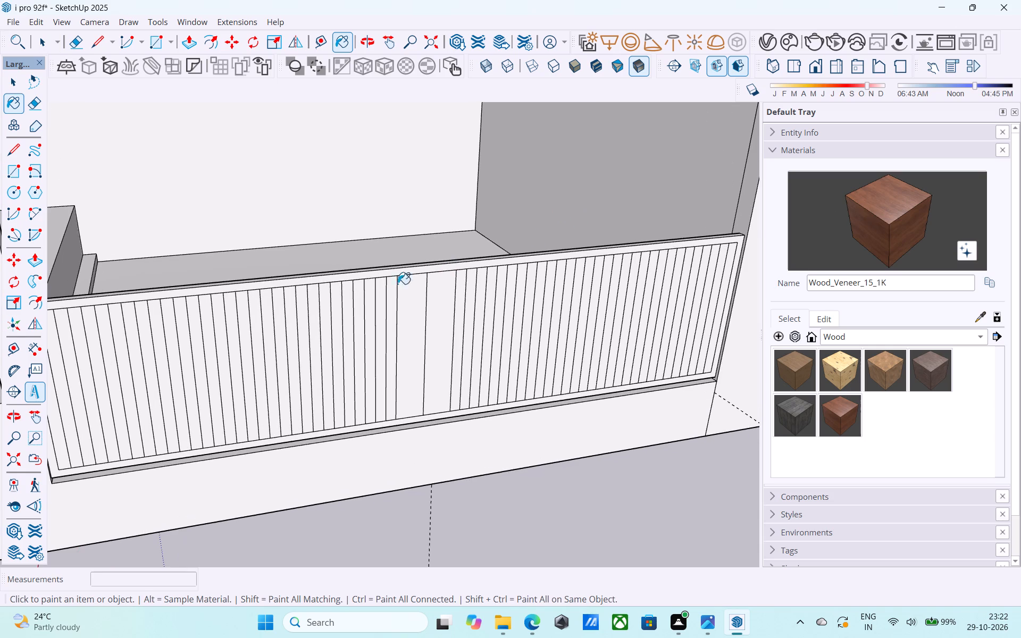
click(221, 292)
scroll(217, 292, up, 4)
click(220, 303)
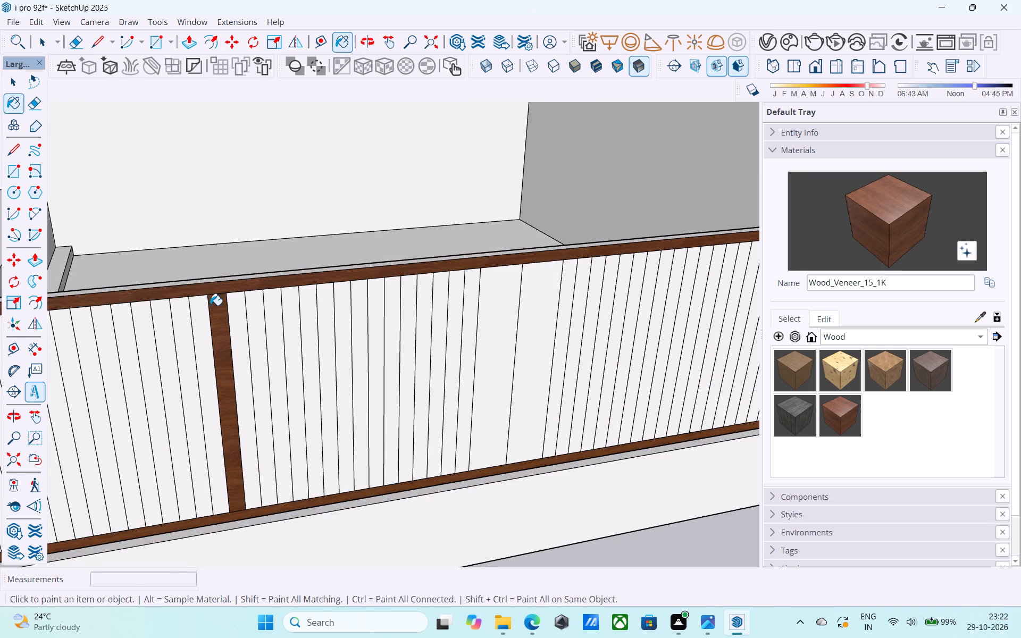
click(200, 305)
Paint the slats between the panel's corner-post end and the two painted slats with Wood_Veneer_15_1K.
scroll(200, 305, down, 4)
middle_drag(200, 305, 491, 238)
scroll(380, 262, up, 4)
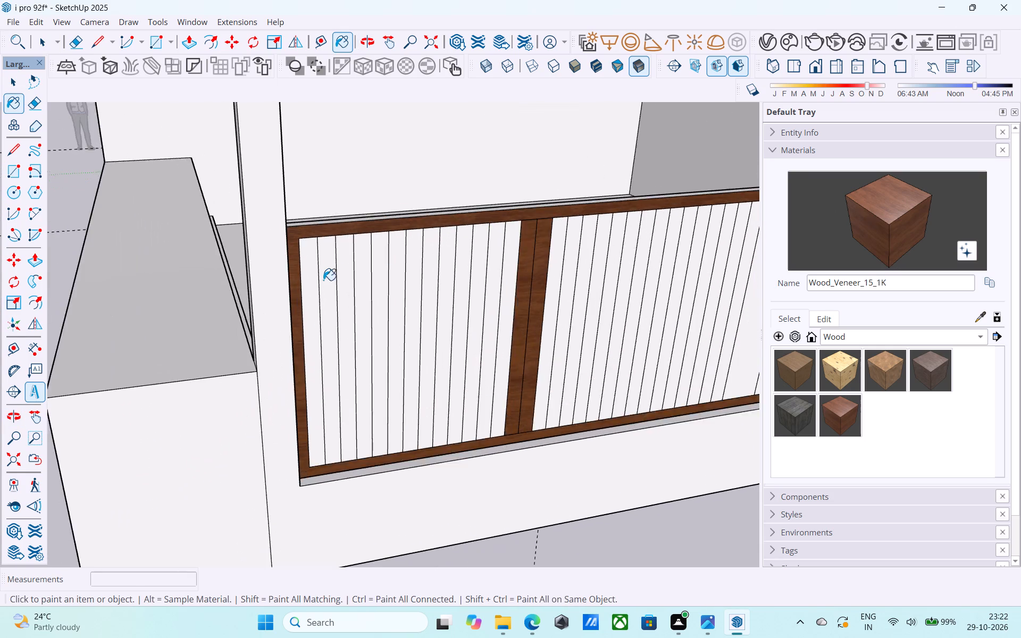
scroll(323, 280, up, 3)
click(294, 274)
scroll(309, 268, up, 6)
click(320, 259)
click(363, 244)
click(399, 241)
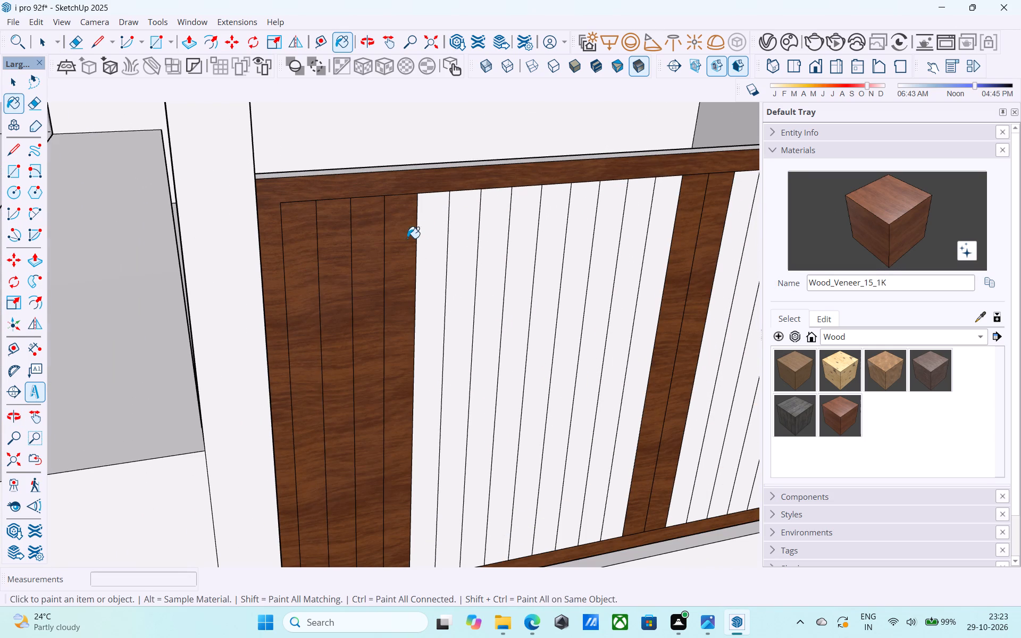
click(429, 230)
click(463, 225)
click(497, 217)
click(531, 213)
click(563, 207)
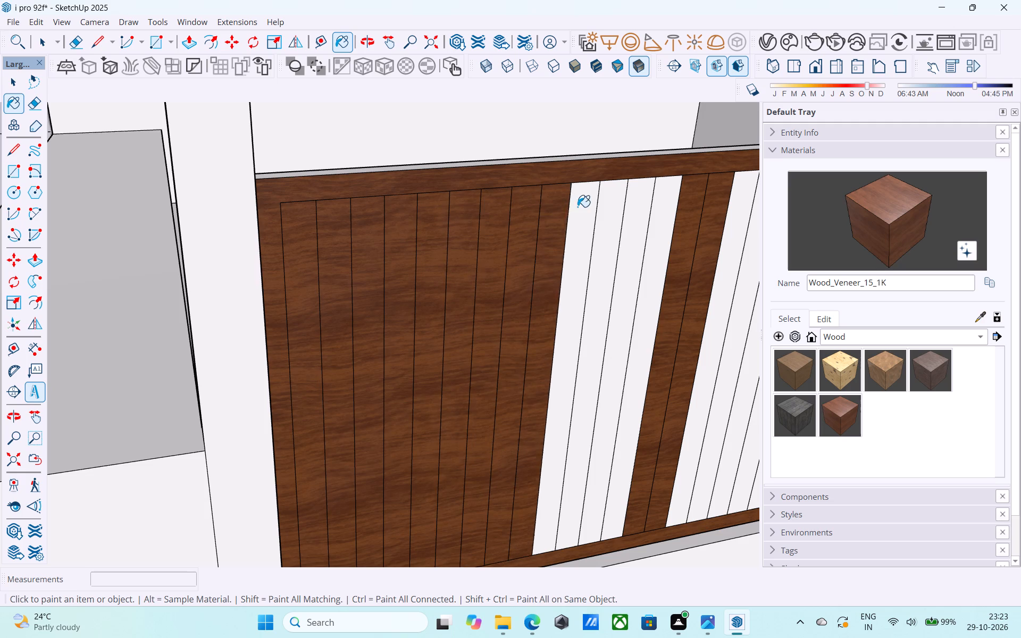
click(578, 206)
click(608, 204)
click(628, 203)
click(689, 206)
click(663, 205)
Paint the remaining slats and the wide strip on the corner-post side of the centre line with Wood_Veneer_15_1K.
shift+middle_drag(661, 205, 657, 205)
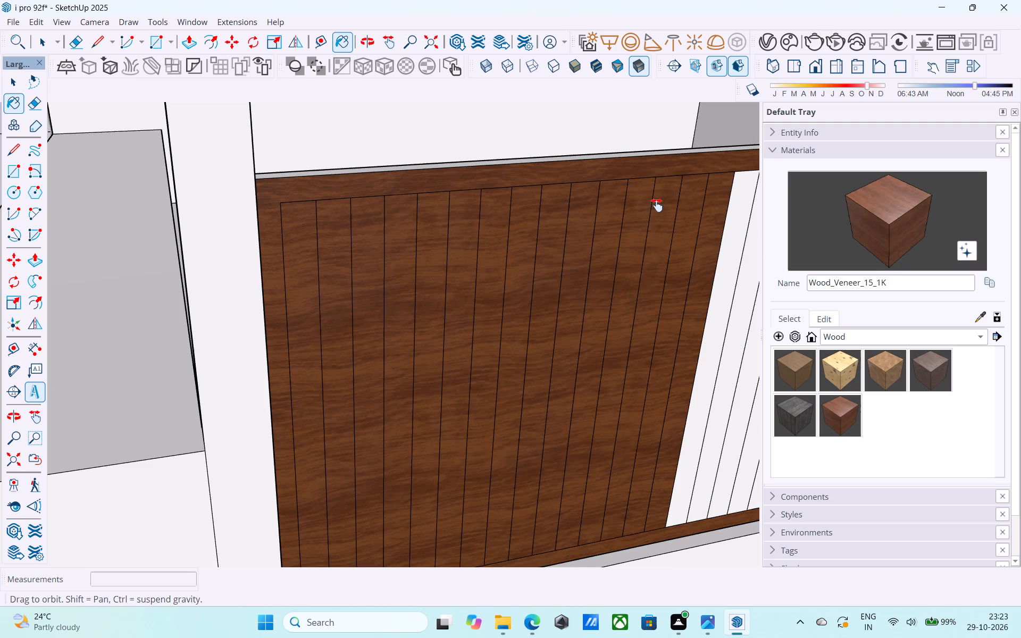
shift+middle_drag(657, 205, 282, 228)
click(367, 225)
click(396, 222)
click(431, 220)
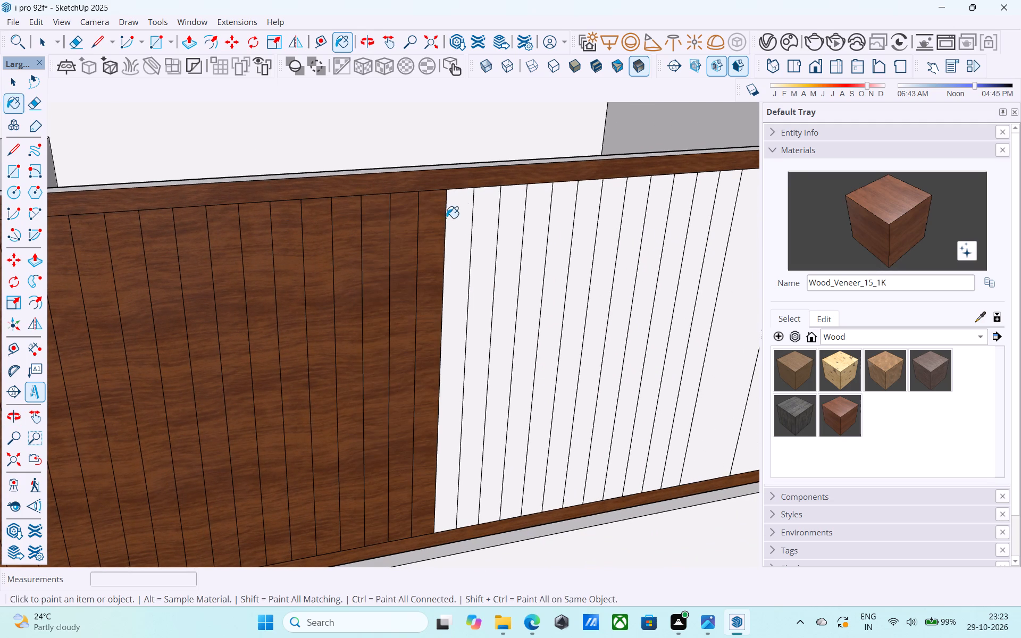
click(457, 215)
click(491, 214)
click(504, 211)
click(532, 207)
click(558, 204)
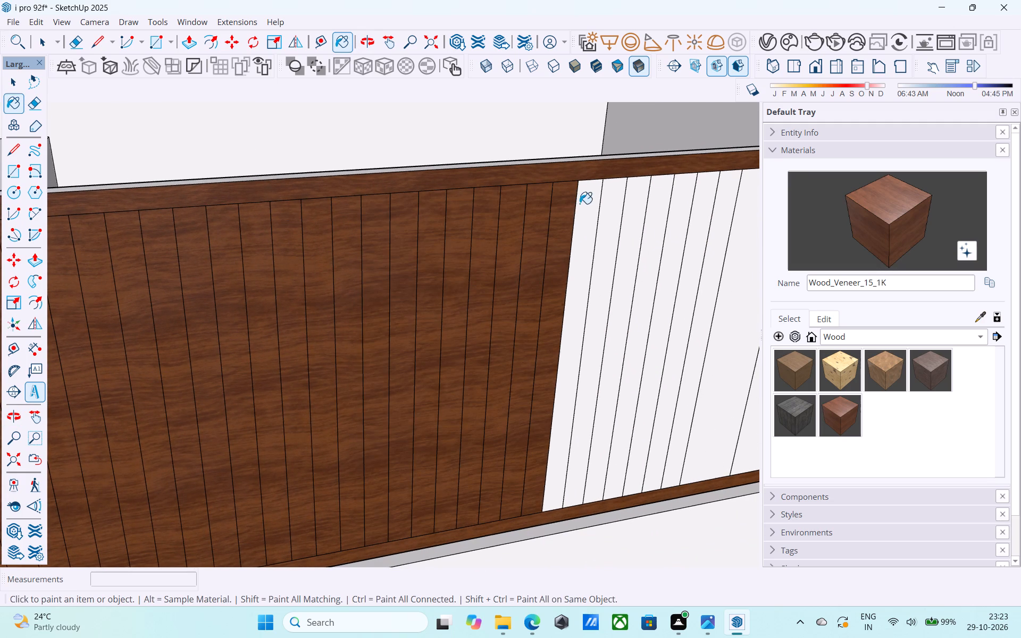
click(582, 203)
click(612, 204)
click(642, 206)
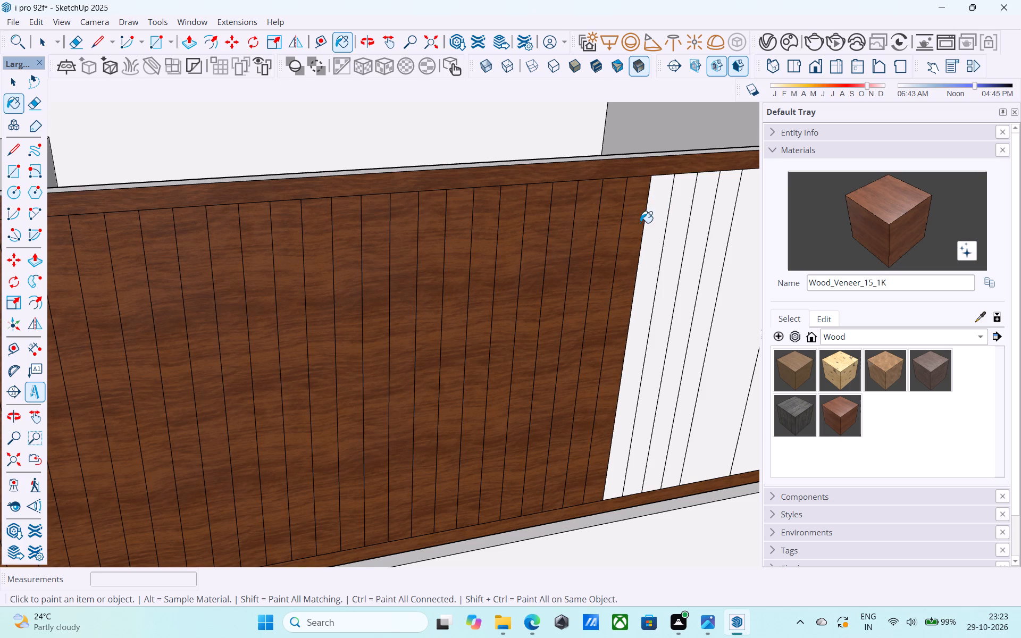
click(653, 226)
click(677, 212)
click(705, 205)
click(718, 202)
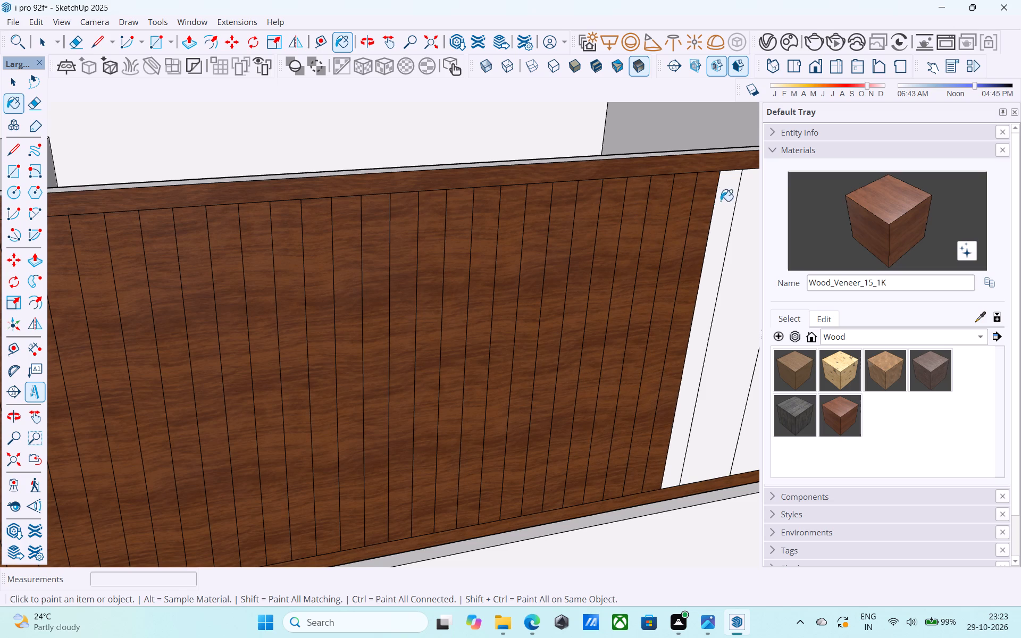
shift+middle_drag(721, 201, 338, 222)
click(362, 234)
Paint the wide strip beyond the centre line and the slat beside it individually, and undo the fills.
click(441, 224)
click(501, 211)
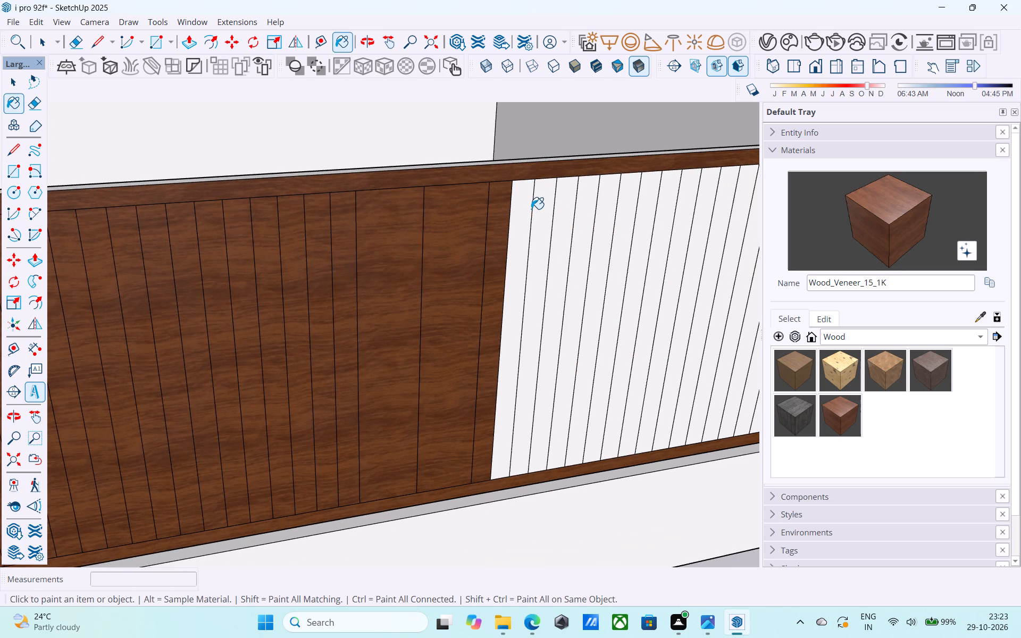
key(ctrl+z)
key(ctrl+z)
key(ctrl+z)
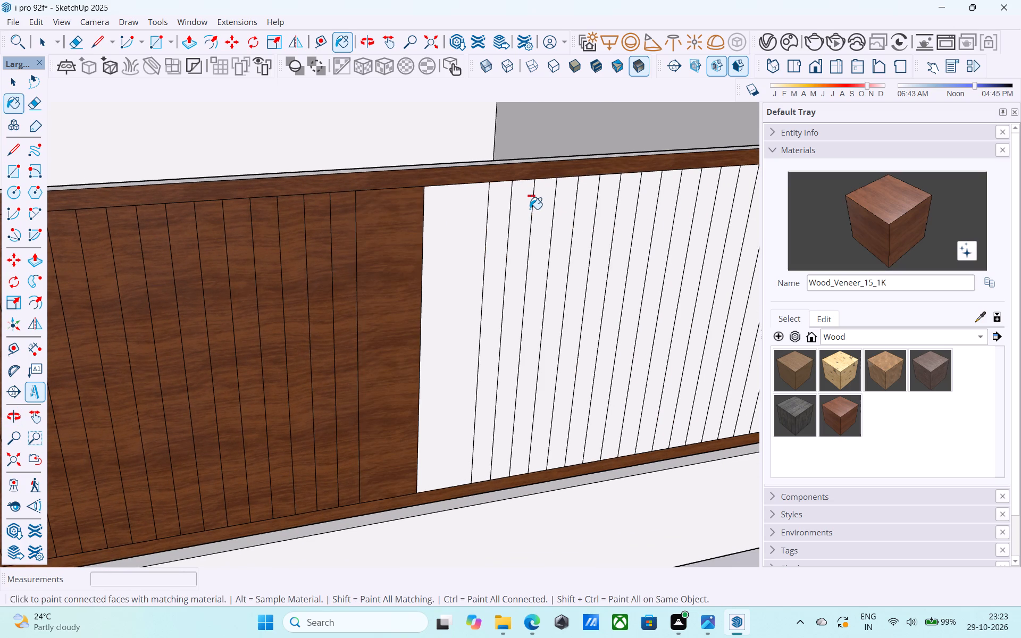
Fill all the remaining unpainted connected slats of the low panel at once with Wood_Veneer_15_1K.
click(501, 212)
scroll(512, 211, down, 6)
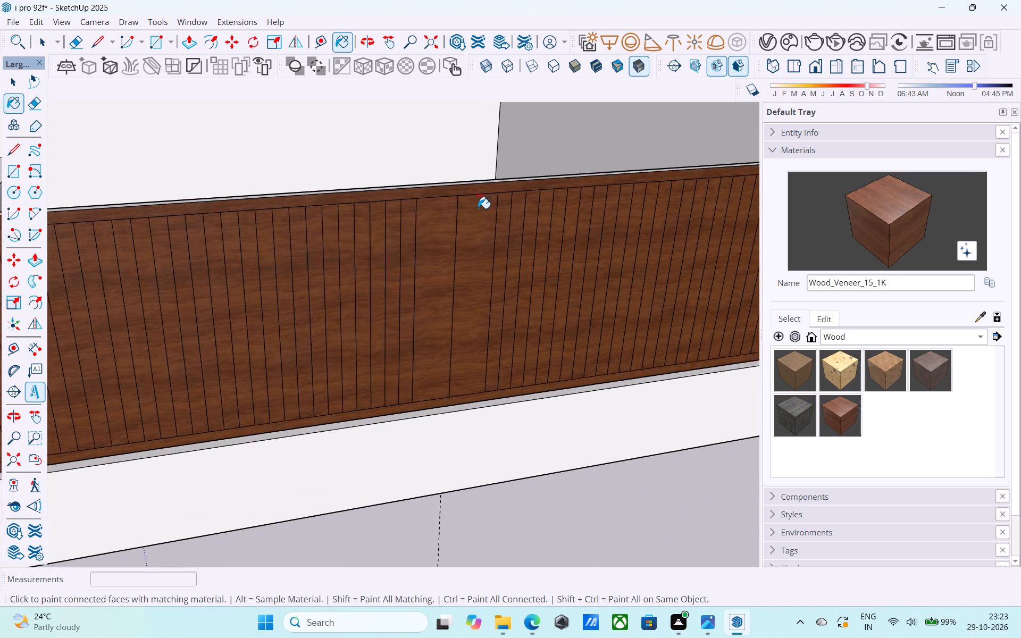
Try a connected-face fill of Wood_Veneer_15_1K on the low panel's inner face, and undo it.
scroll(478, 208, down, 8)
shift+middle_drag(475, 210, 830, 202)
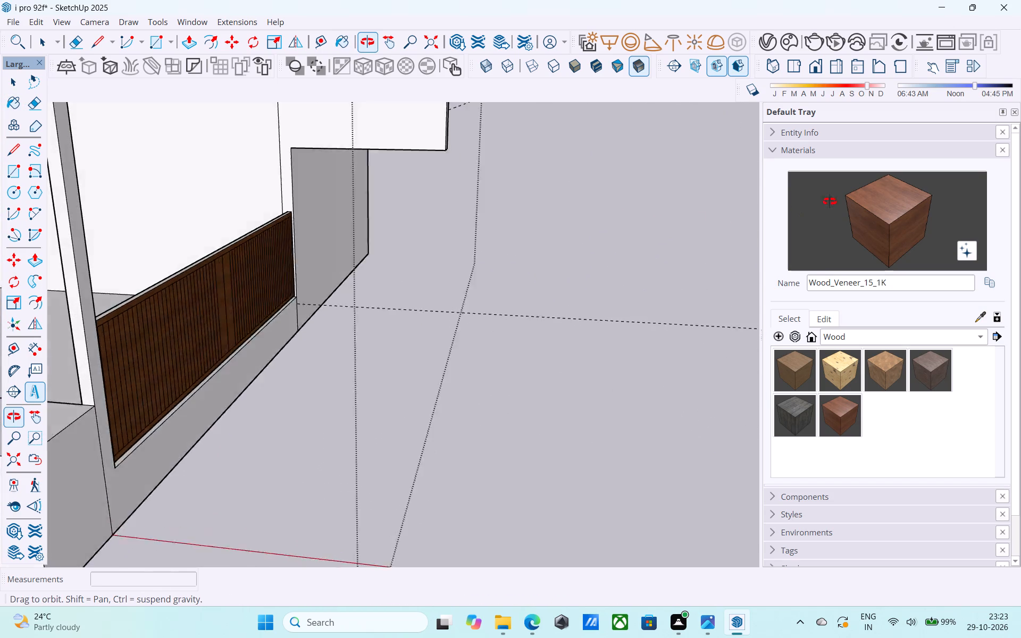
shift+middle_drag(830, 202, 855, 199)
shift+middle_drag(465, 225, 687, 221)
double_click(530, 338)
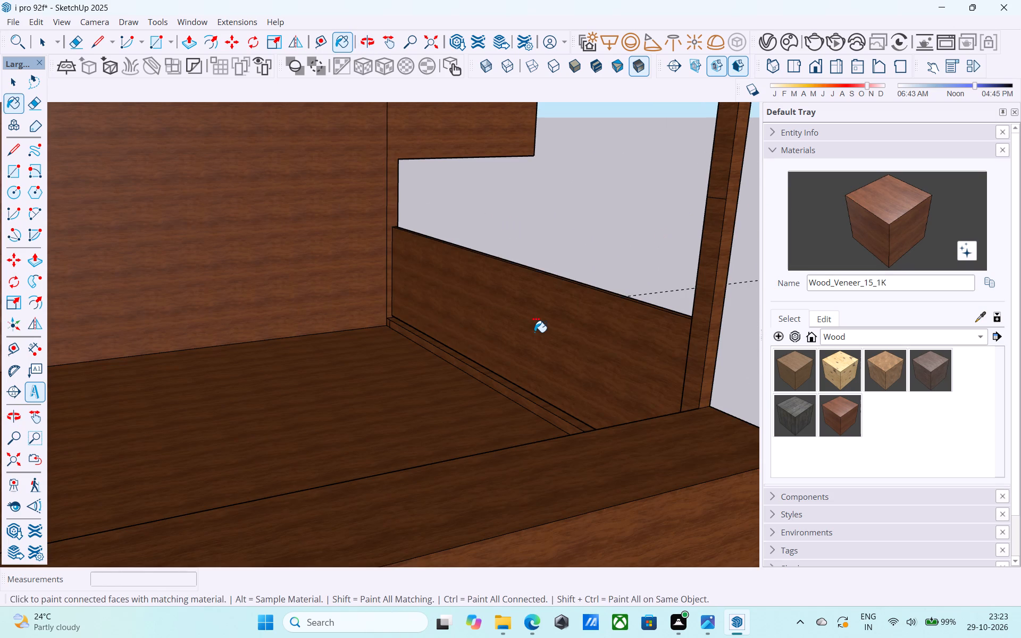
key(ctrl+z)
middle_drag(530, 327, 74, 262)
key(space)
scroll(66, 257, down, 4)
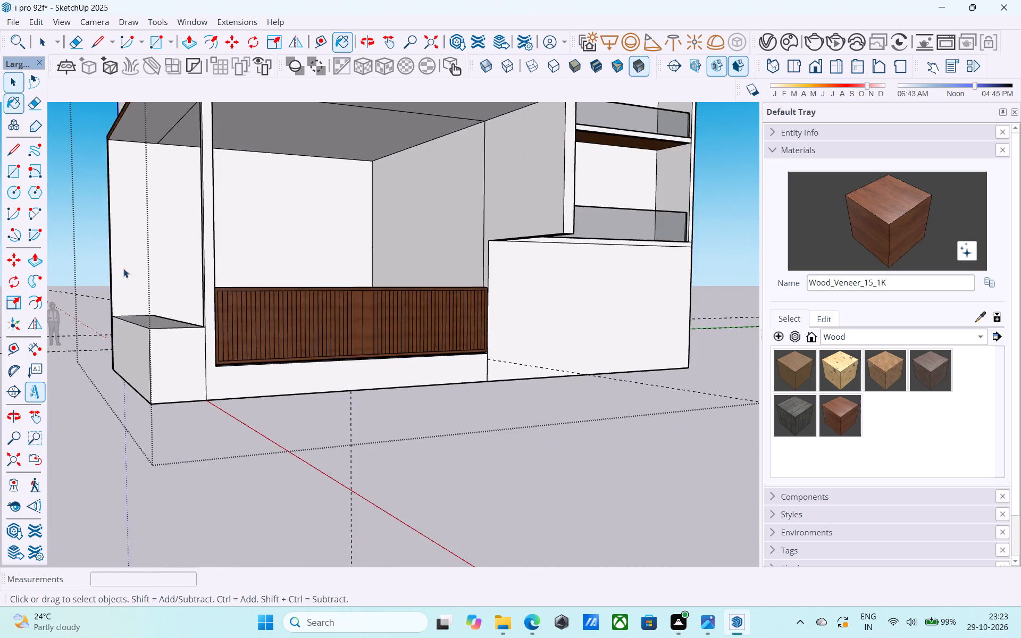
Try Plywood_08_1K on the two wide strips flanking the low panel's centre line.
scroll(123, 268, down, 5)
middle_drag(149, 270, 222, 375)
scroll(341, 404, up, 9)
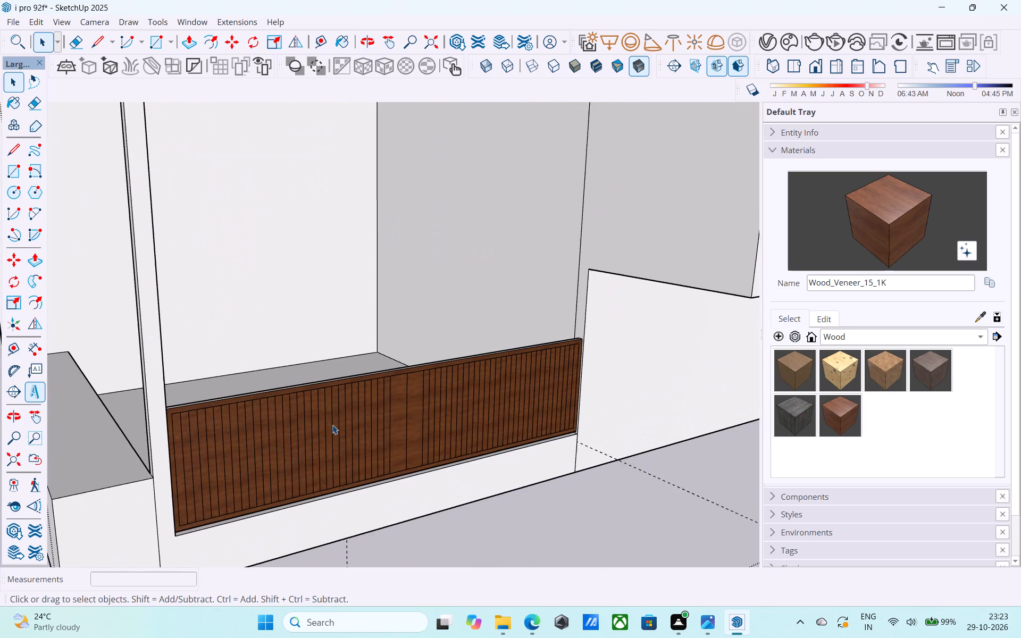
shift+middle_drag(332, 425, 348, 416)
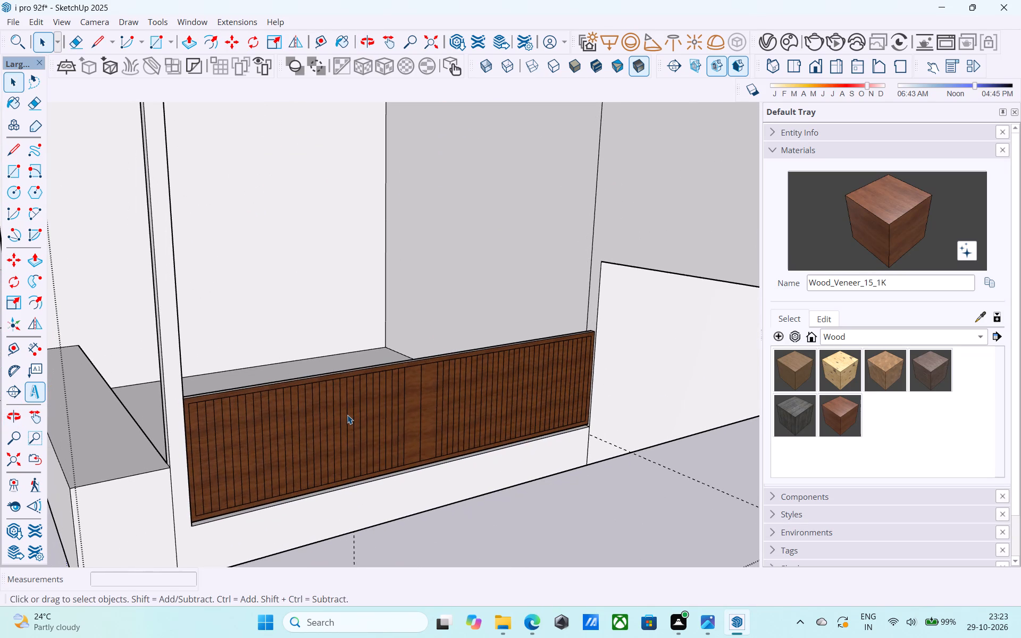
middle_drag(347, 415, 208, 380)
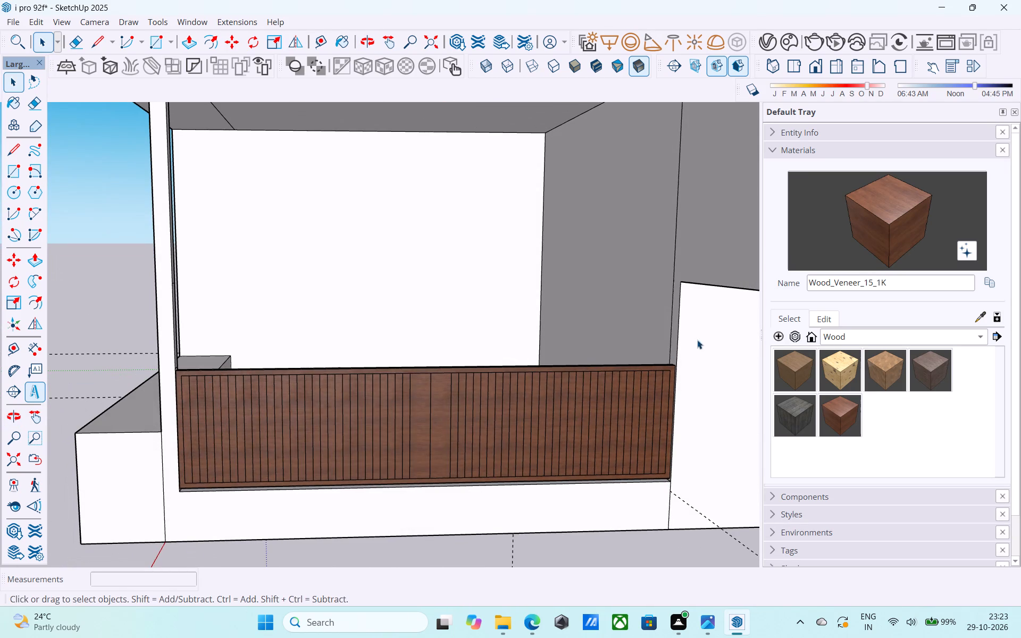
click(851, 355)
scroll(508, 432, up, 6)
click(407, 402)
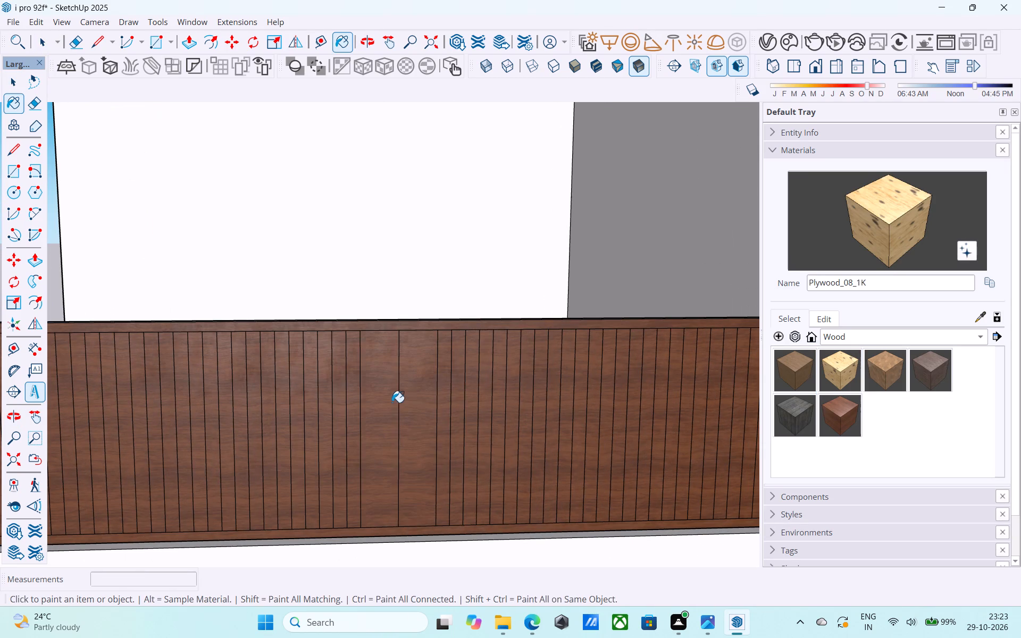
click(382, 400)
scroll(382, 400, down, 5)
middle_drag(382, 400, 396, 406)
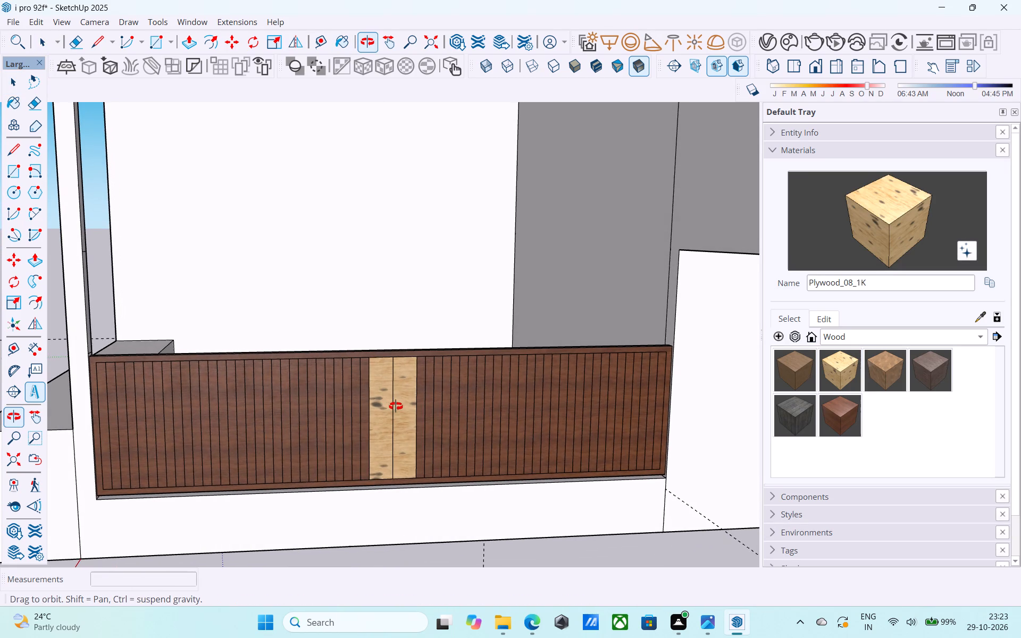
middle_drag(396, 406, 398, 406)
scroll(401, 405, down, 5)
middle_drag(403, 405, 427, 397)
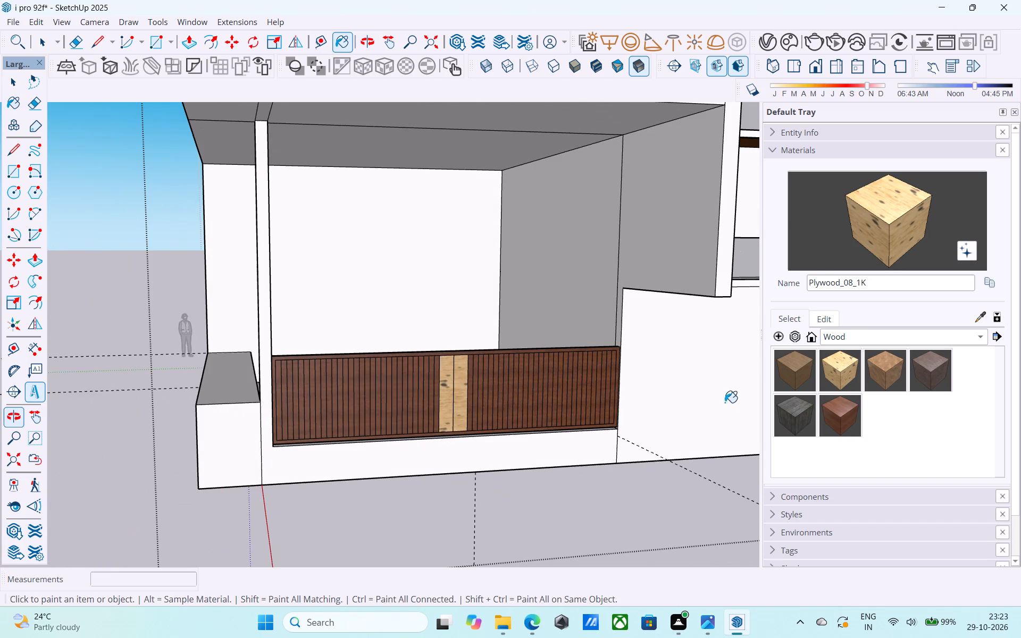
Paint the two wide strips flanking the low panel's centre line with Plywood_01_1K.
click(787, 374)
scroll(486, 391, up, 8)
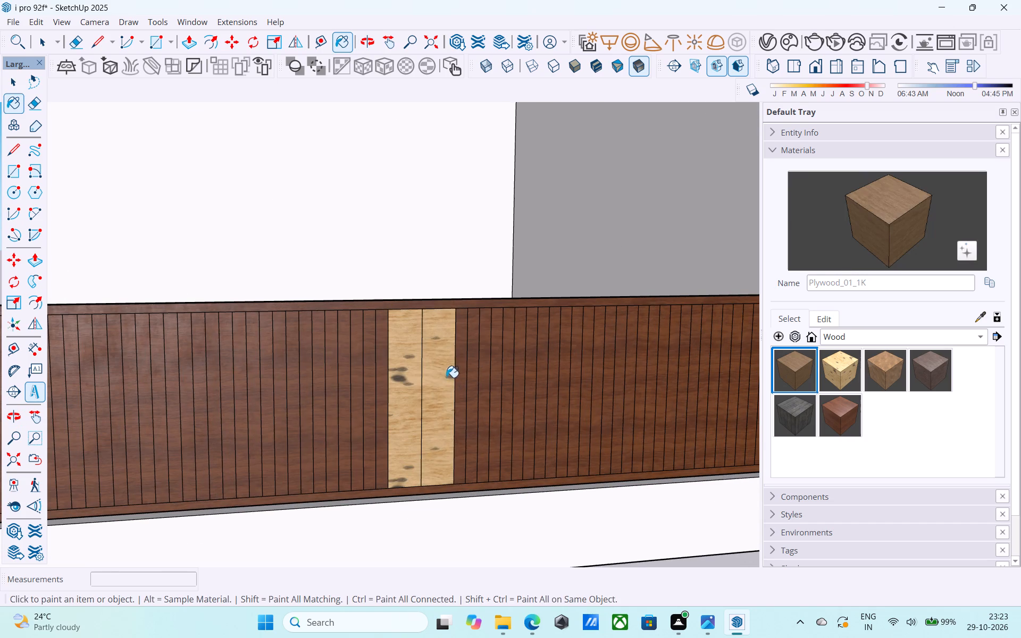
click(446, 377)
click(411, 370)
scroll(414, 364, down, 14)
middle_drag(416, 381, 421, 447)
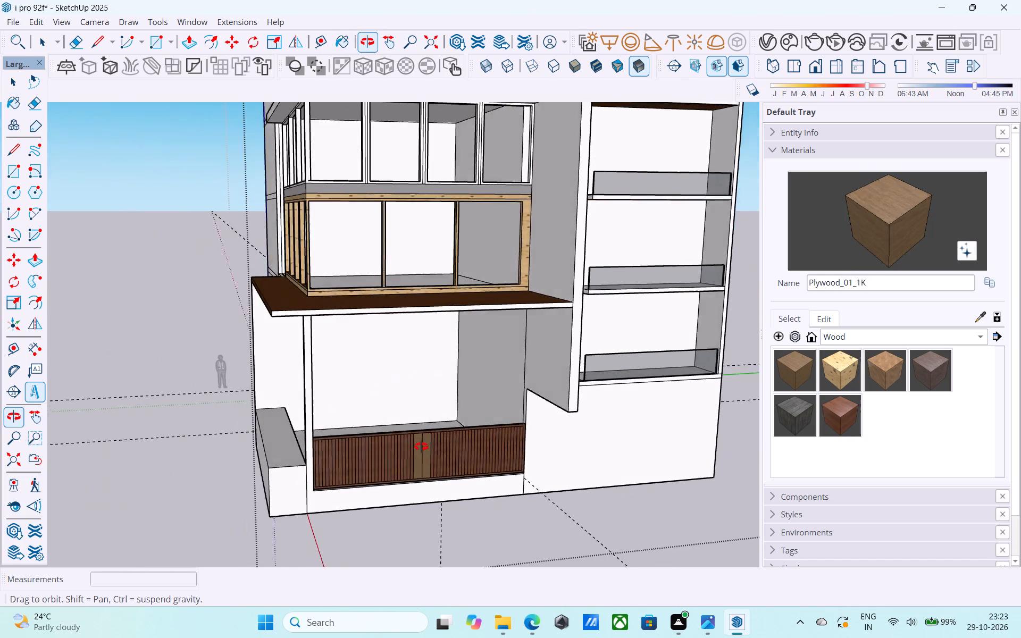
middle_drag(421, 447, 457, 470)
key(space)
Lower the top of the tall dividing wall between the tower's roof terrace and the side balconies by 2' twice.
scroll(464, 470, down, 4)
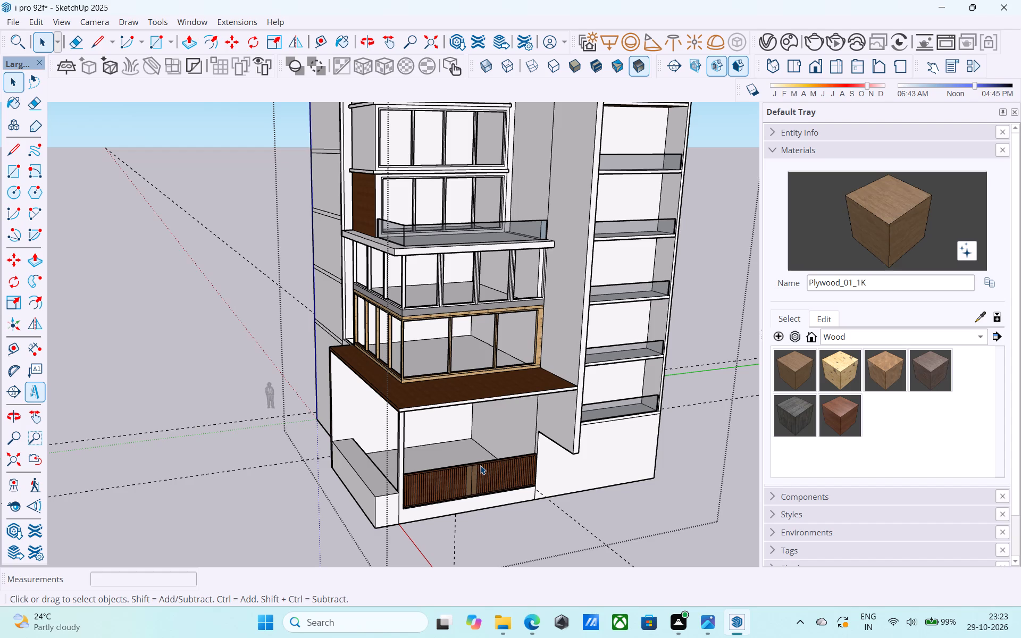
scroll(480, 465, down, 8)
middle_drag(478, 469, 501, 447)
middle_drag(487, 449, 438, 439)
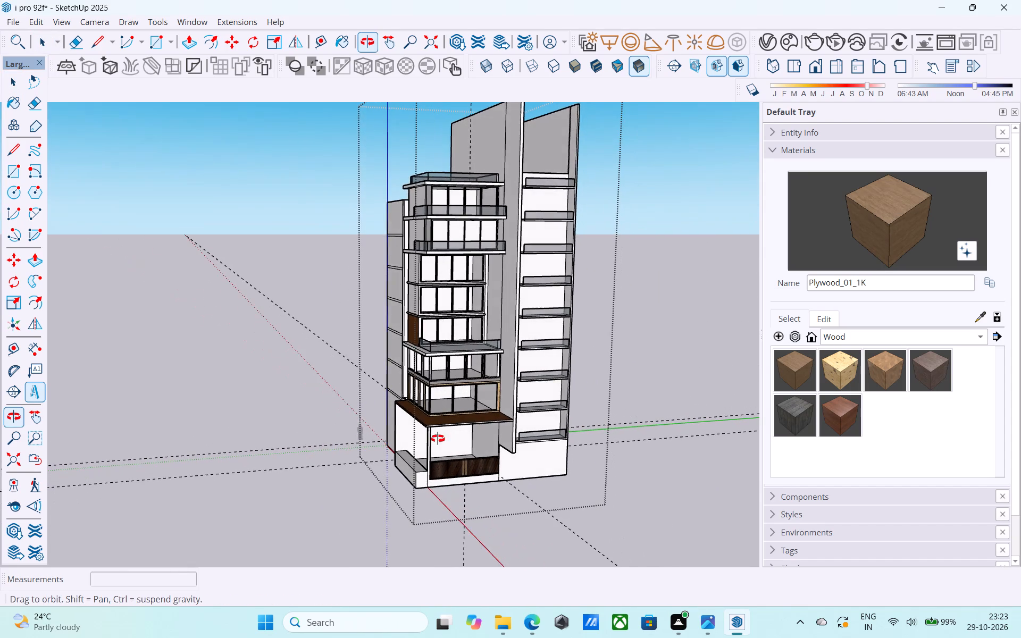
middle_drag(438, 439, 437, 438)
middle_drag(426, 441, 418, 524)
scroll(420, 513, down, 4)
scroll(431, 281, up, 10)
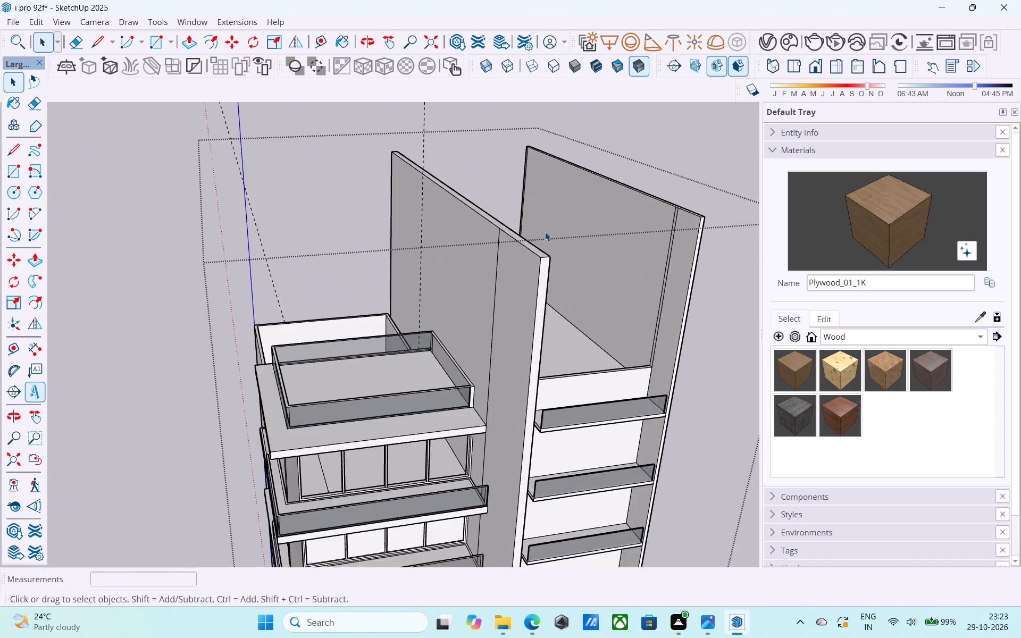
scroll(545, 232, up, 6)
click(524, 258)
key(p)
click(524, 258)
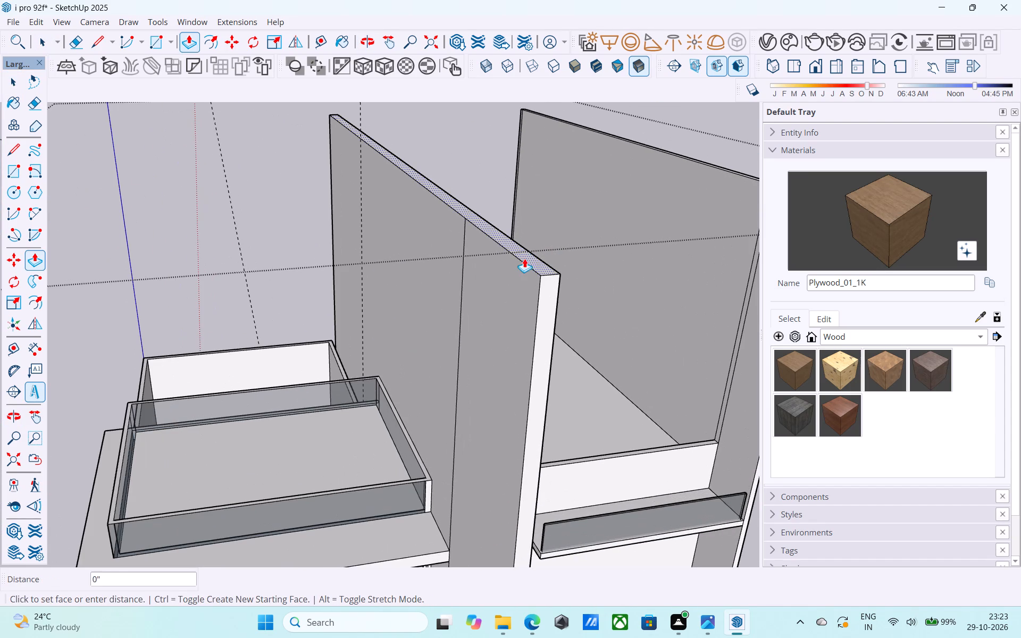
text(2')
key(Return)
click(517, 288)
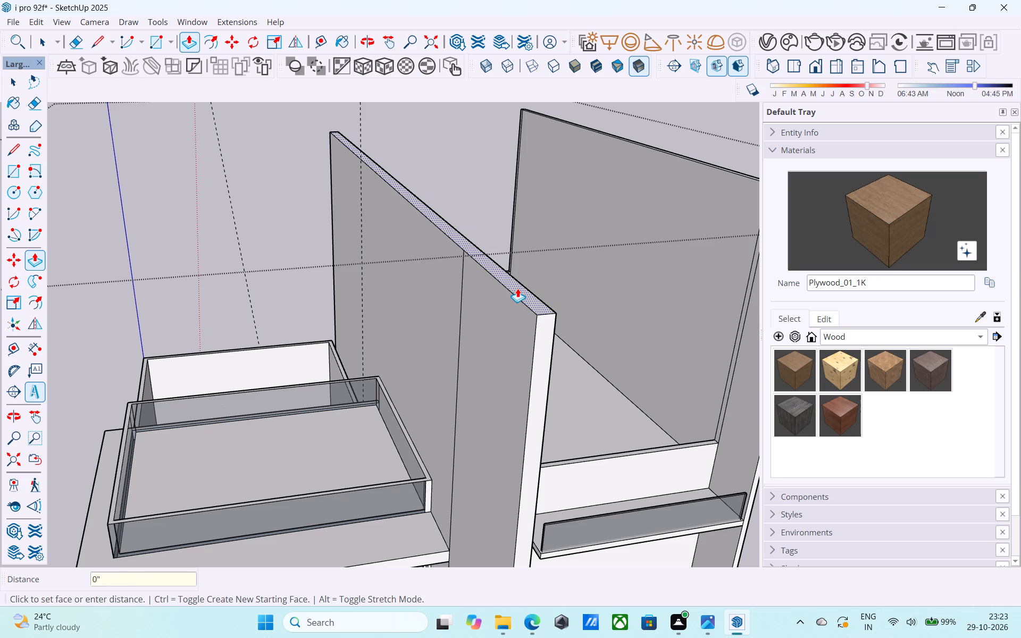
text(2')
key(Return)
key(space)
click(516, 325)
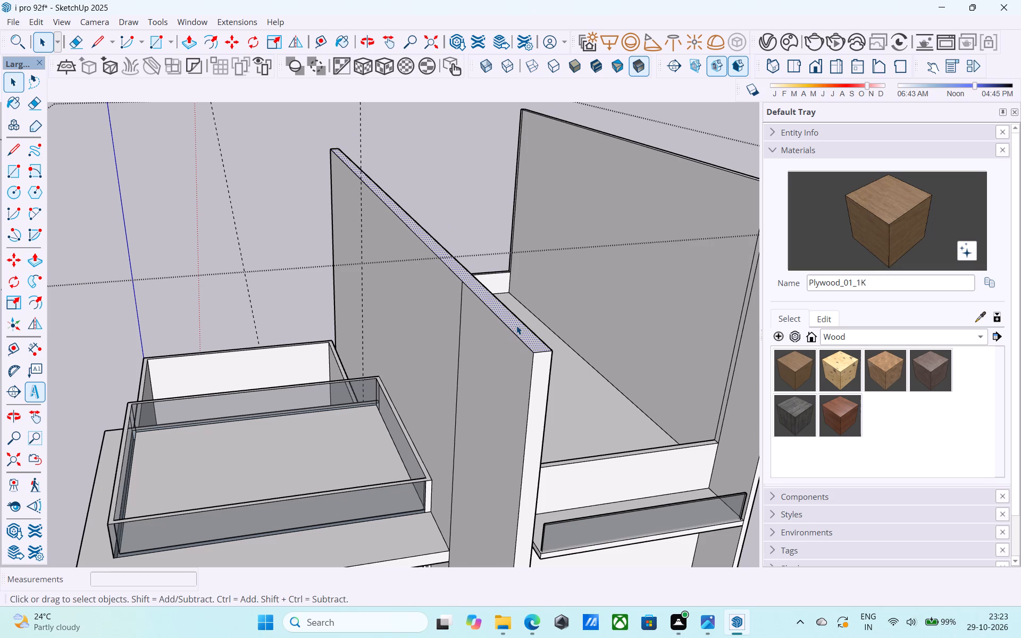
Lower the top of the tall dividing wall beside the roof terrace by another 2'.
key(p)
click(516, 325)
text(2')
key(Return)
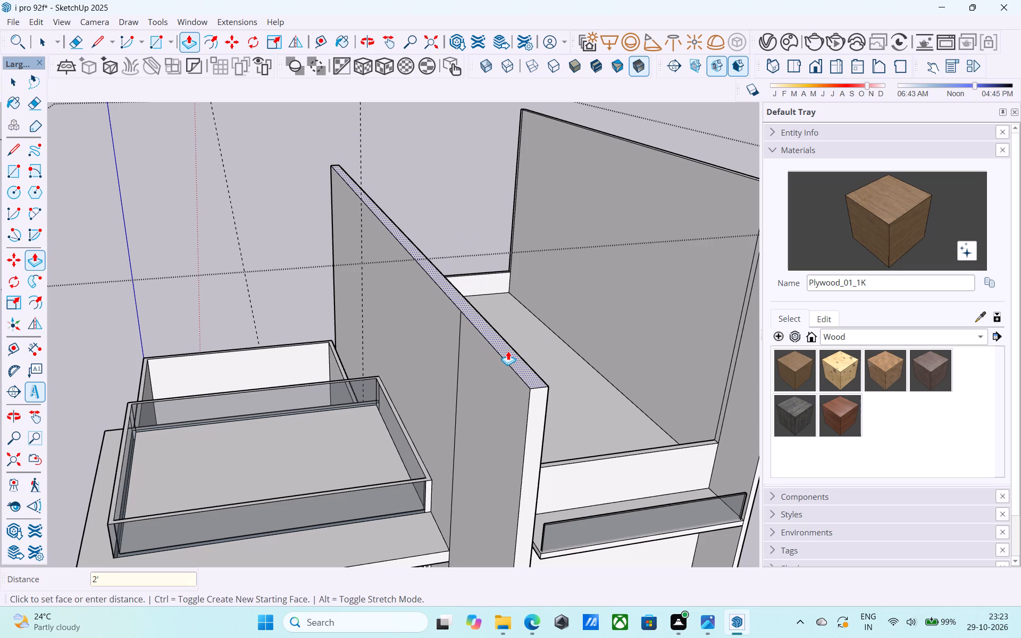
key(space)
Push the outer side wall's top down 6' to match the dividing wall's height, and save the model.
scroll(508, 350, down, 4)
middle_drag(508, 350, 292, 342)
scroll(542, 209, up, 4)
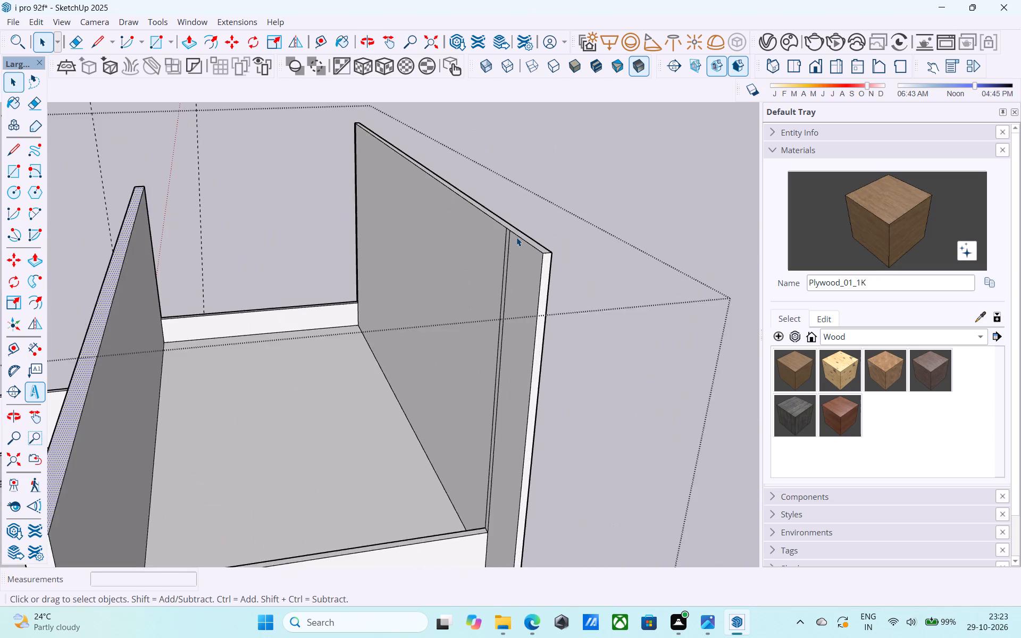
scroll(516, 237, up, 3)
click(522, 234)
key(p)
click(523, 234)
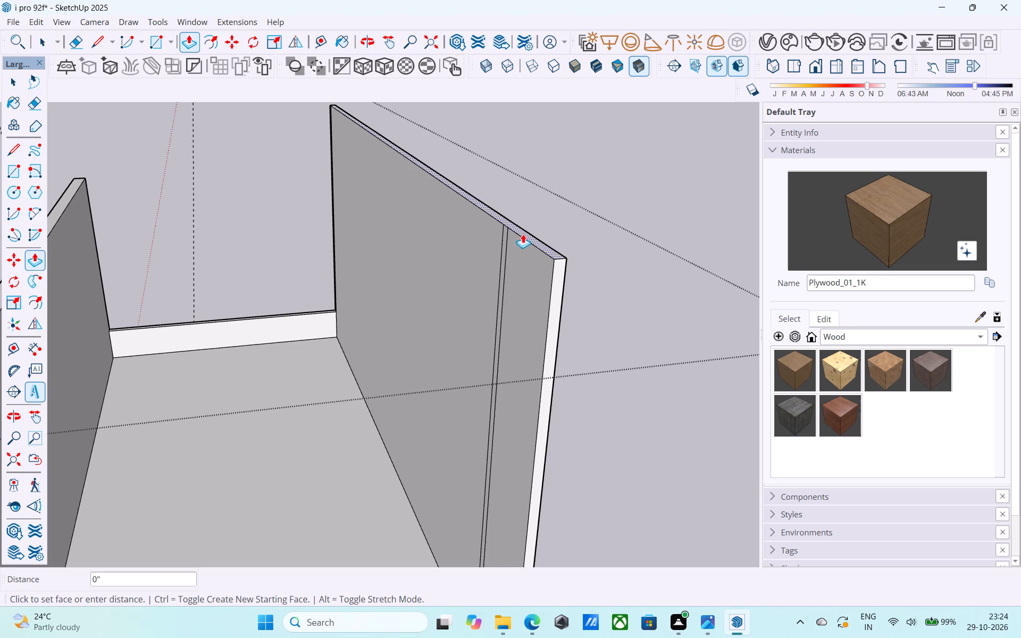
scroll(523, 234, down, 6)
click(190, 383)
scroll(230, 368, down, 2)
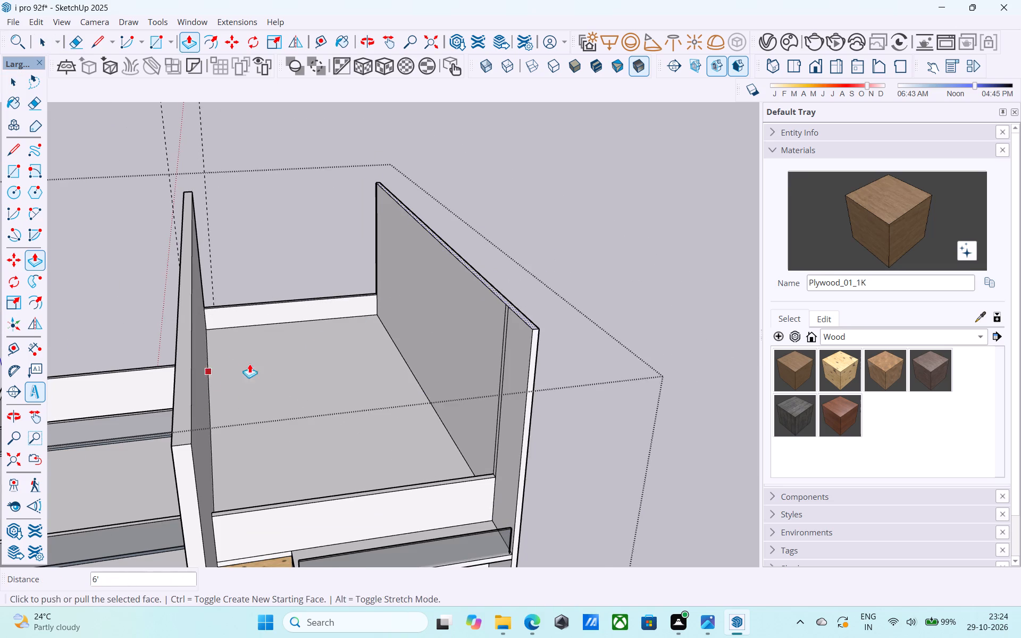
scroll(249, 364, down, 4)
key(space)
key(ctrl+s)
Erase the vertical edge on the tall dividing wall's broad face above the roof terrace, and save the model.
scroll(276, 350, down, 6)
shift+middle_drag(278, 354, 370, 253)
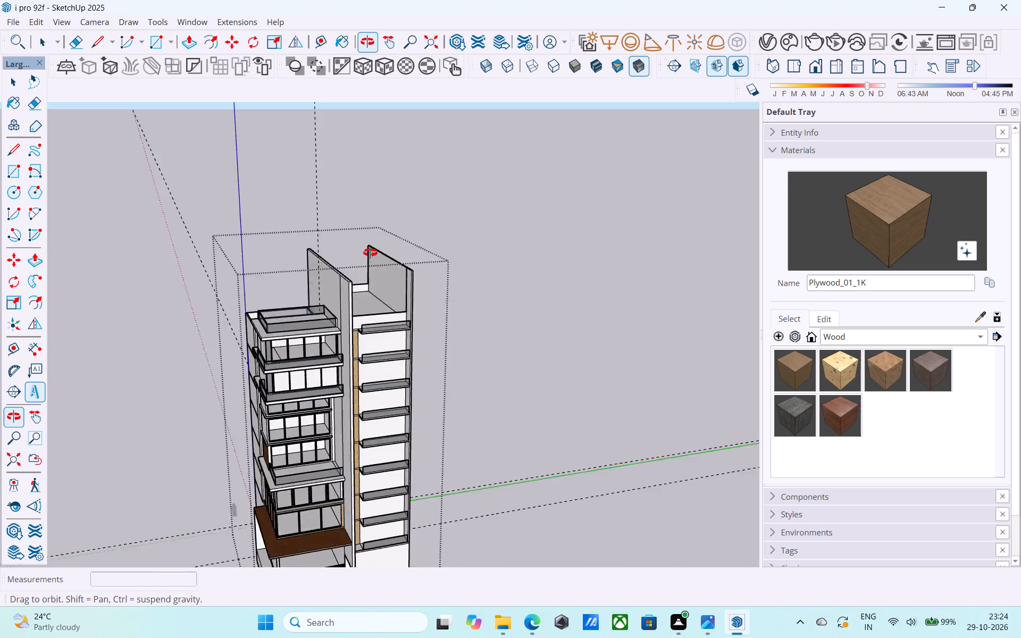
shift+middle_drag(370, 253, 484, 239)
scroll(430, 278, up, 6)
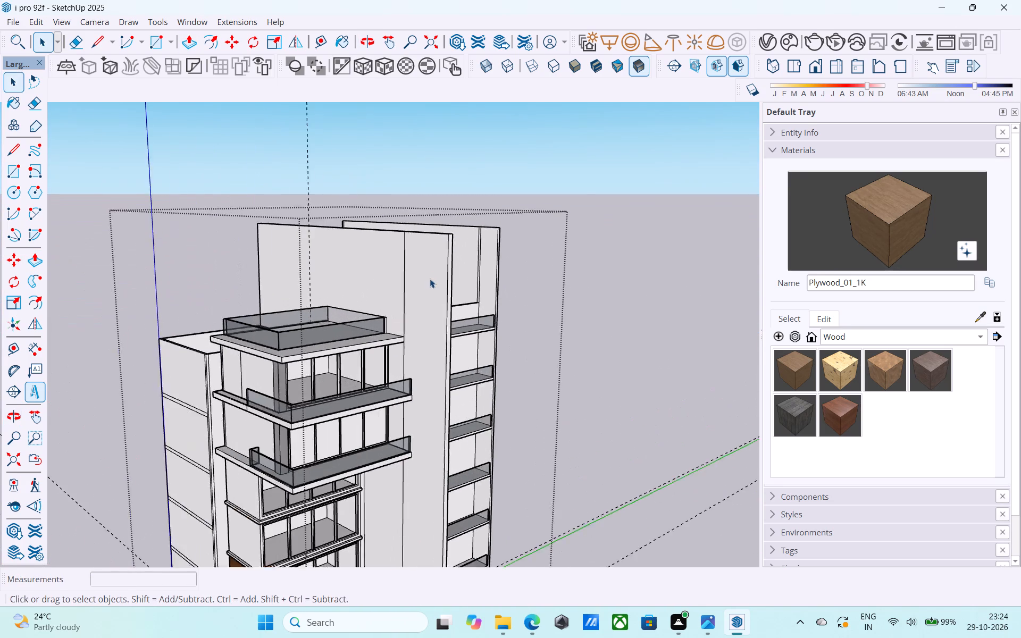
scroll(430, 279, up, 3)
key(e)
drag(430, 279, 382, 272)
scroll(377, 269, down, 5)
key(space)
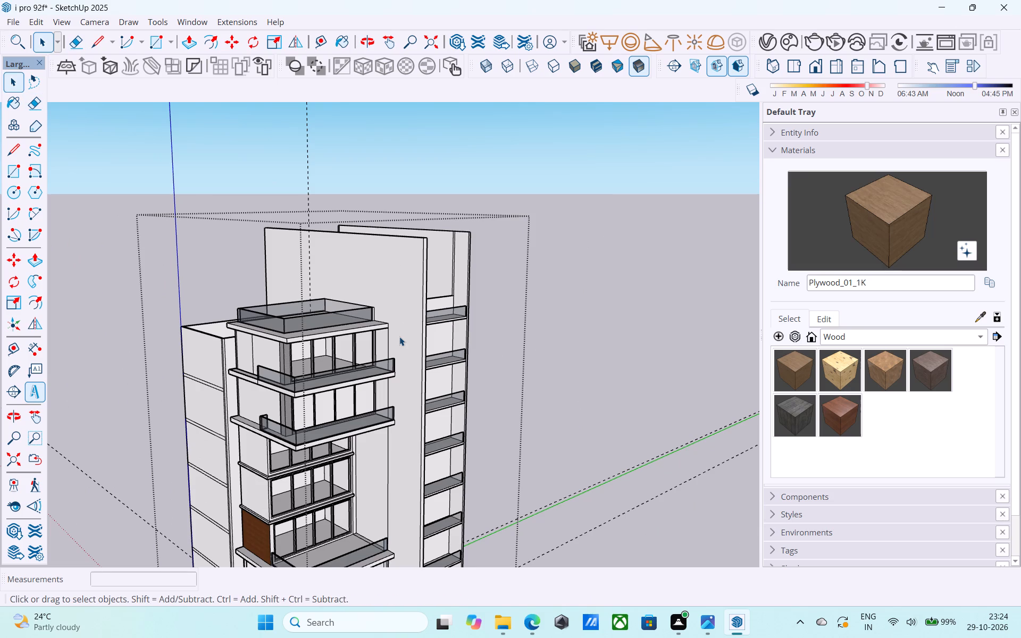
key(ctrl+s)
Place a horizontal guide 3' above the base edge of the plain side block's ground-floor wall.
scroll(401, 332, down, 5)
middle_drag(376, 355, 499, 324)
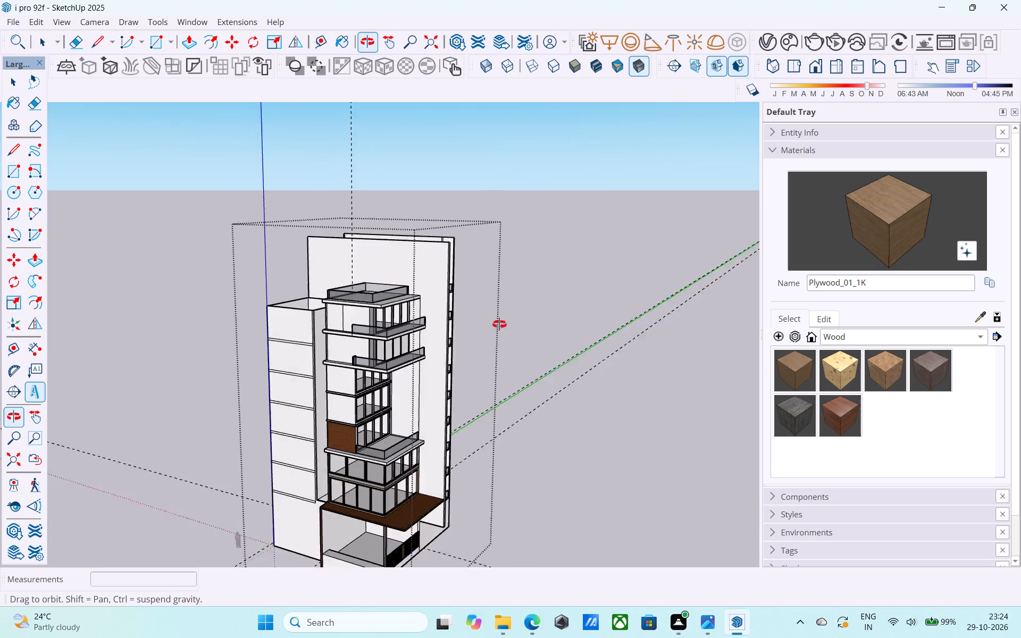
middle_drag(499, 324, 609, 308)
middle_drag(295, 515, 278, 310)
shift+middle_drag(299, 366, 272, 347)
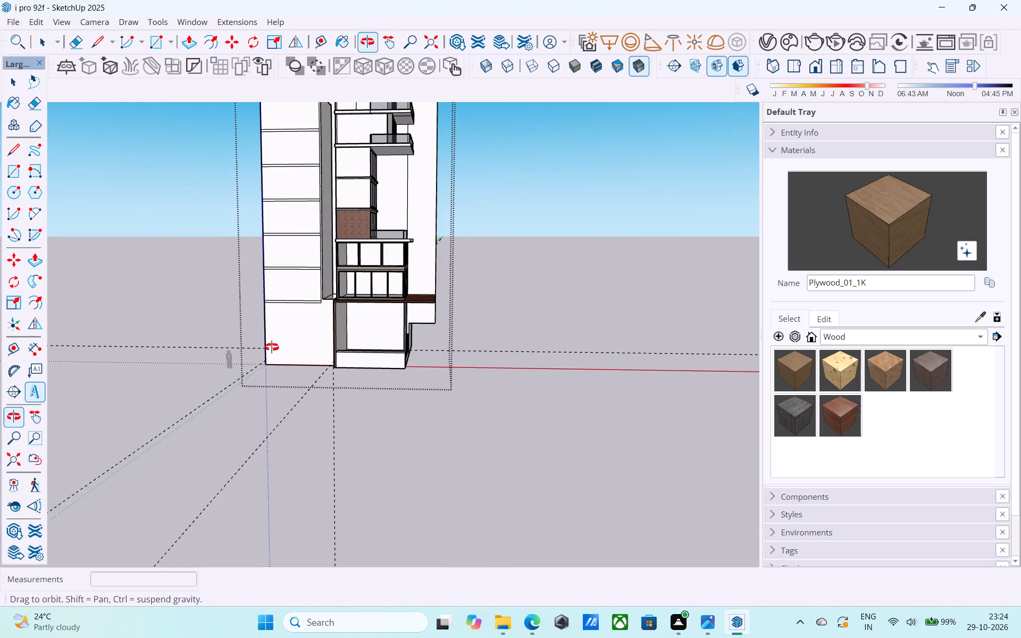
shift+middle_drag(272, 347, 273, 350)
scroll(278, 350, up, 5)
key(t)
click(299, 376)
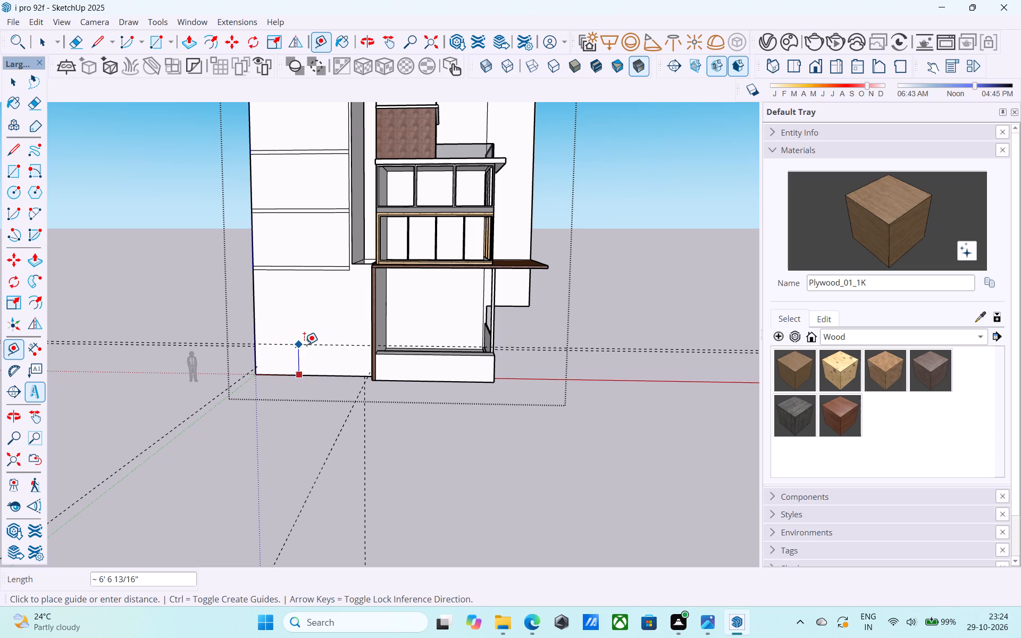
text(3')
key(Return)
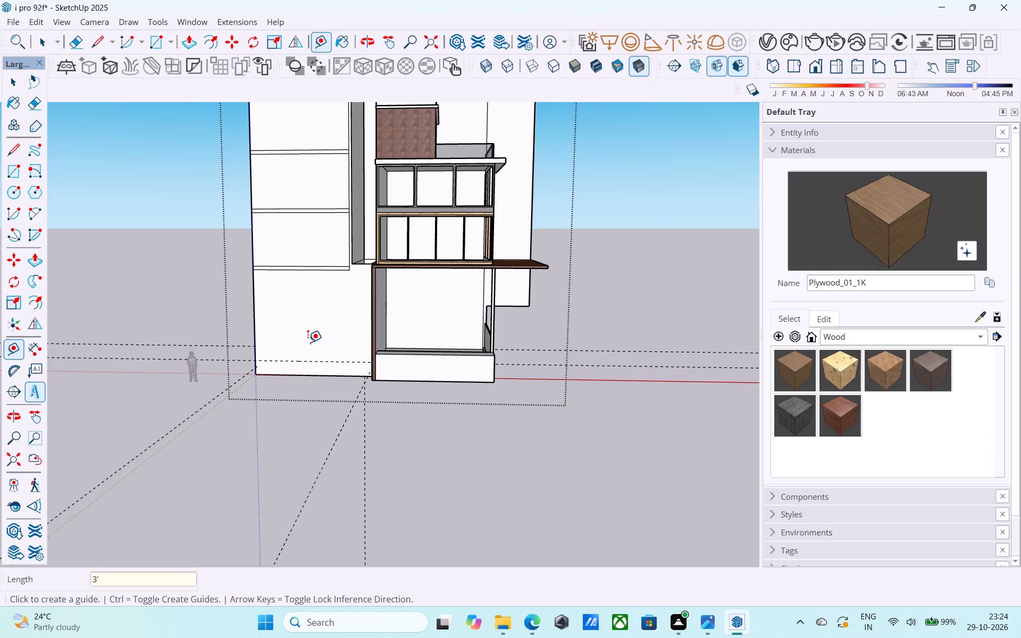
Pull the lower part of the ground-floor corner post's inner face out 1' beside the slatted low panel.
scroll(308, 342, down, 3)
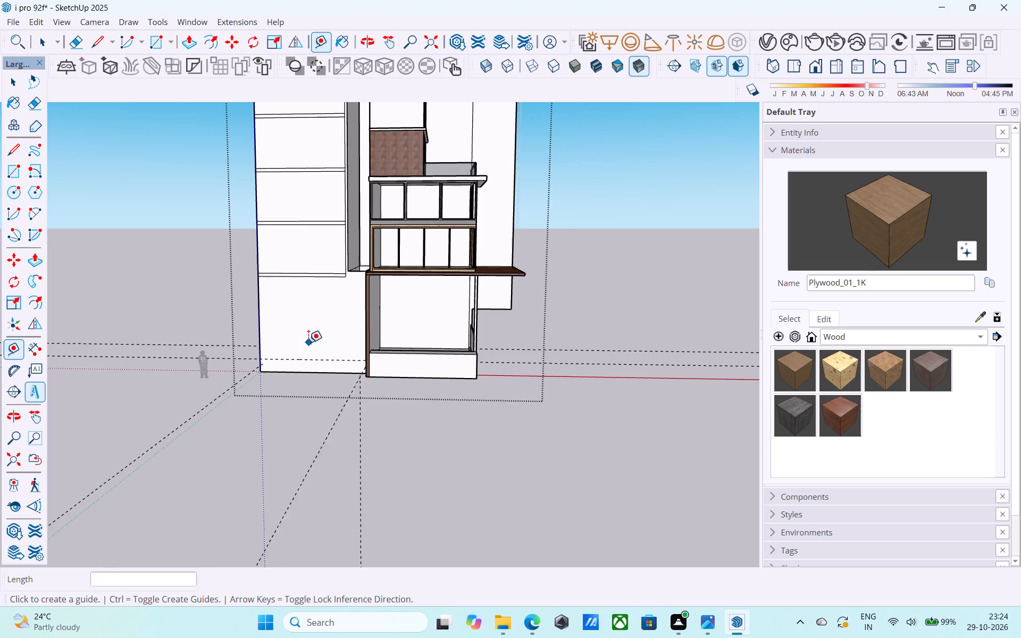
scroll(308, 342, down, 2)
middle_drag(308, 342, 28, 362)
scroll(347, 336, up, 11)
key(space)
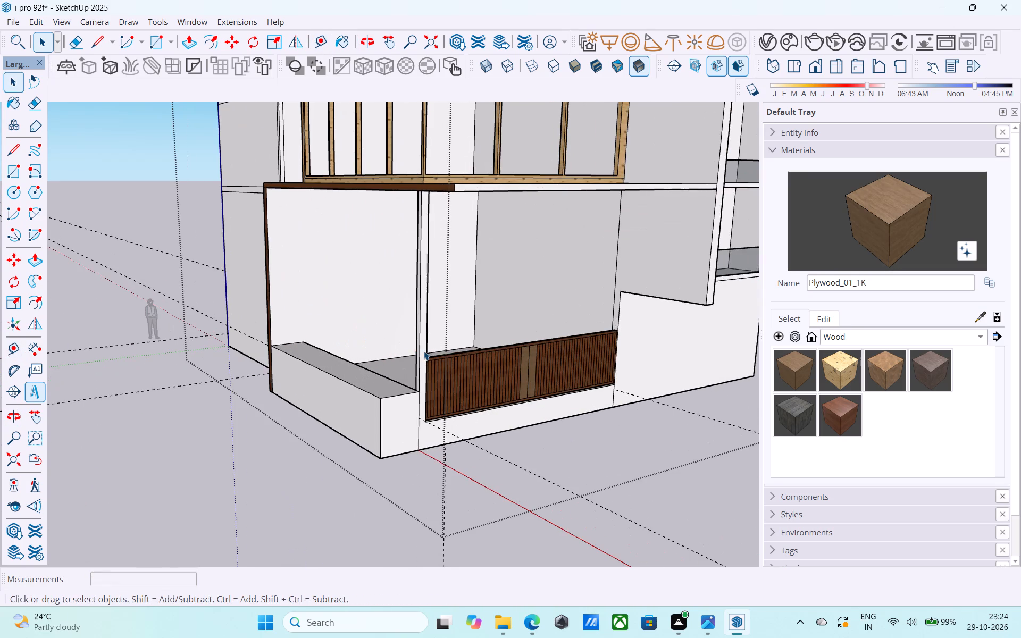
shift+middle_drag(424, 351, 659, 348)
scroll(695, 324, up, 5)
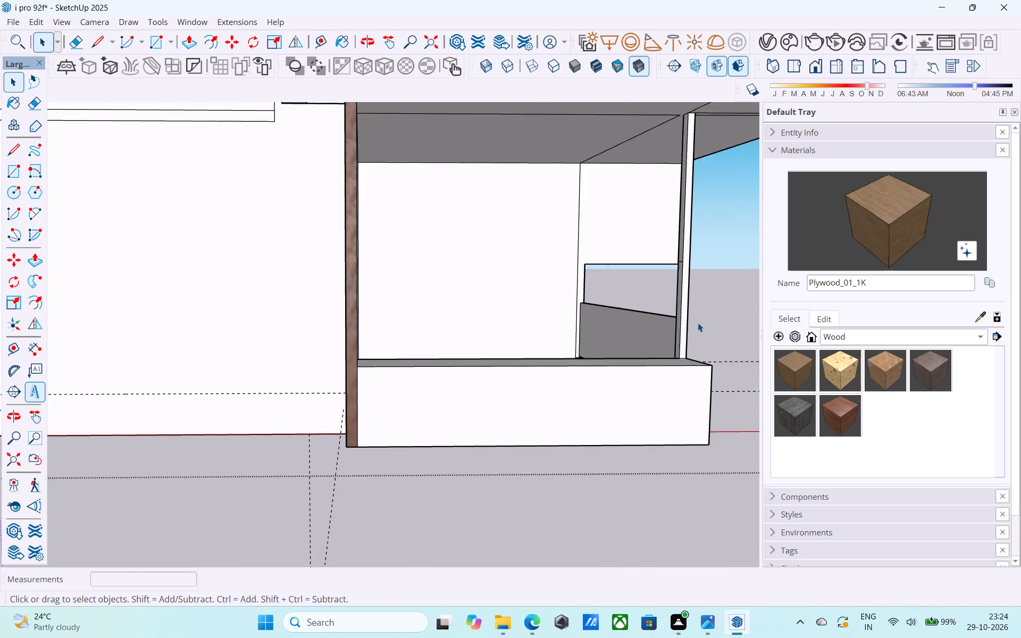
scroll(698, 323, up, 6)
click(663, 312)
key(p)
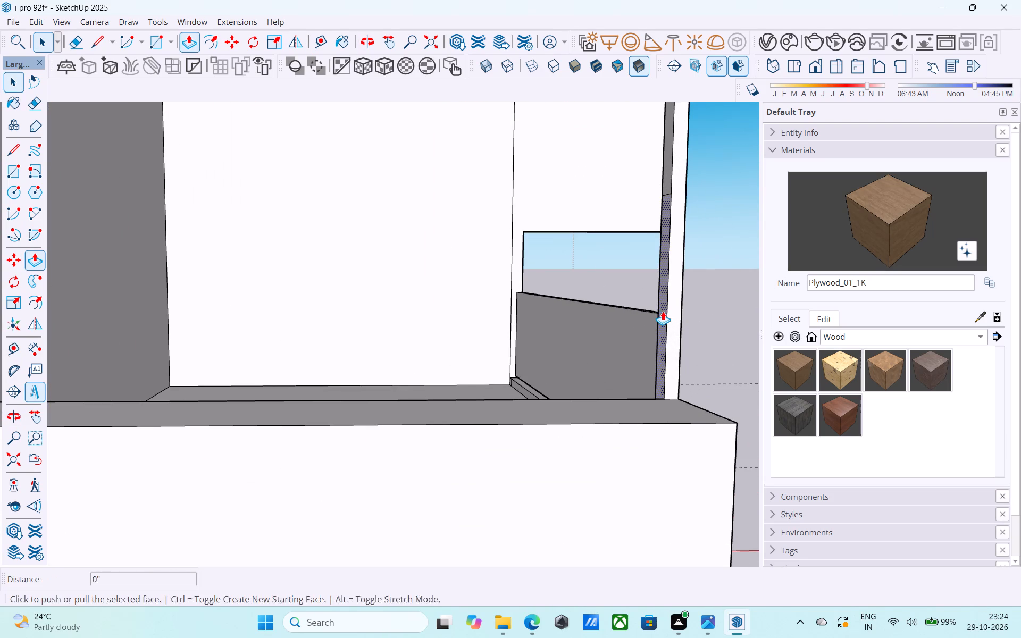
click(663, 311)
text(1')
key(Return)
key(space)
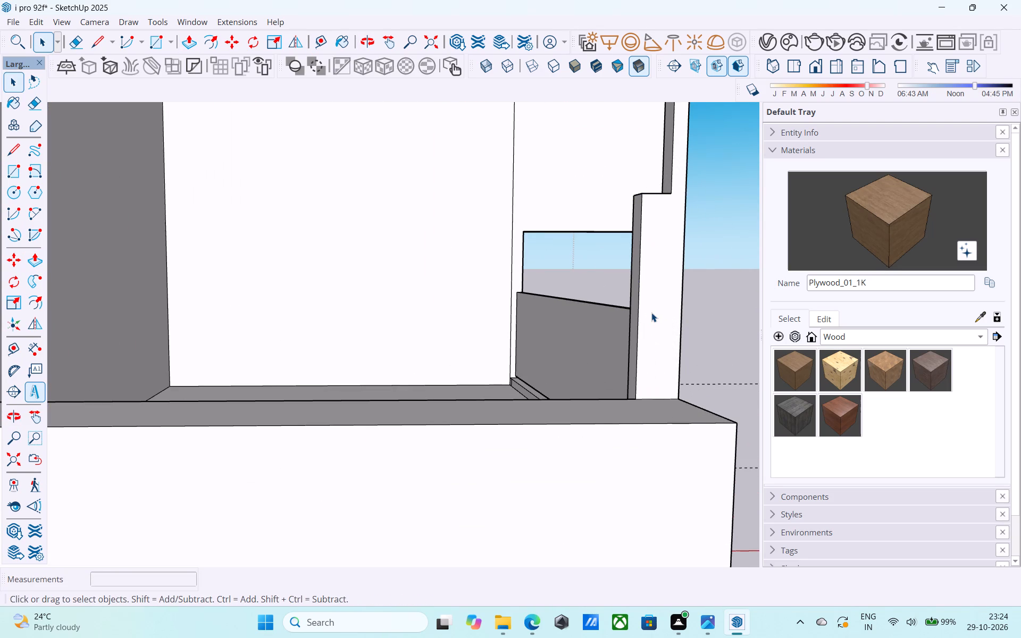
Extend the top of the corner post's widened lower section up to the ground-floor ceiling.
scroll(652, 310, down, 3)
shift+middle_drag(652, 310, 664, 473)
scroll(659, 303, up, 1)
click(658, 289)
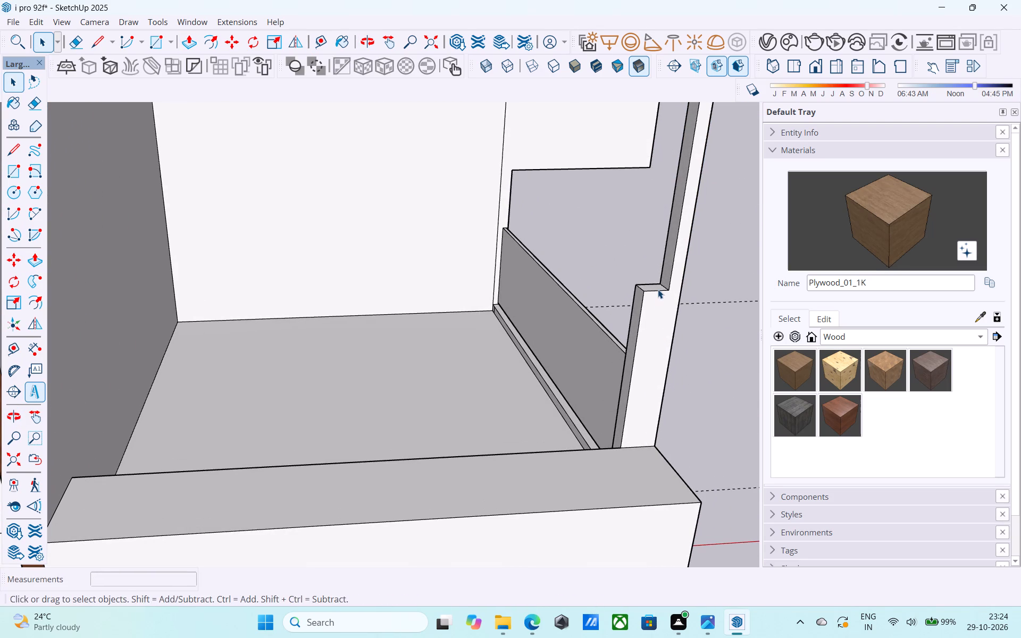
click(656, 288)
scroll(656, 288, up, 4)
key(p)
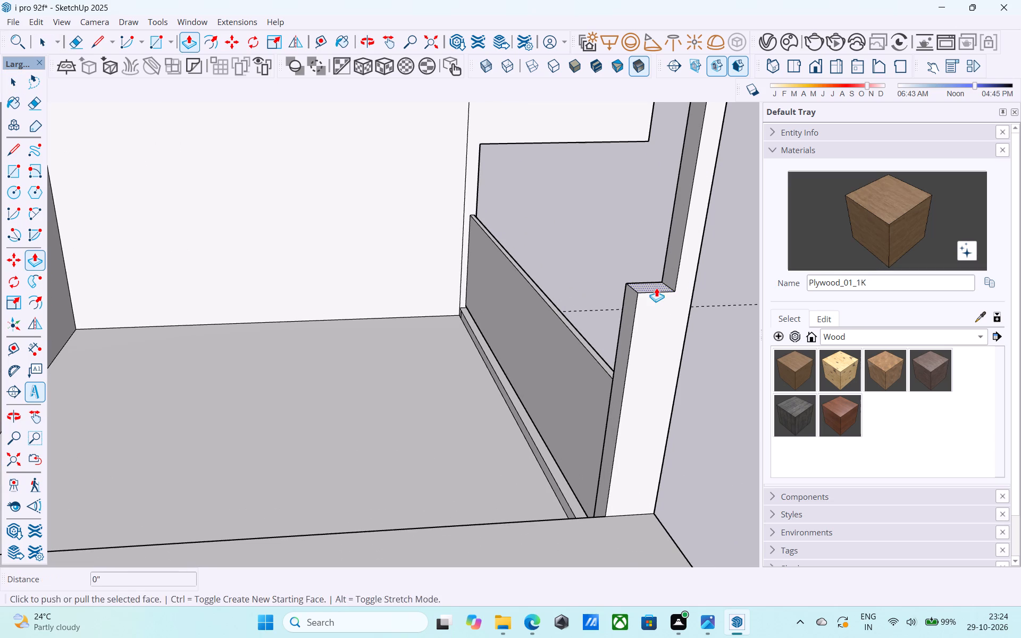
click(656, 288)
scroll(660, 254, down, 5)
middle_drag(660, 254, 579, 295)
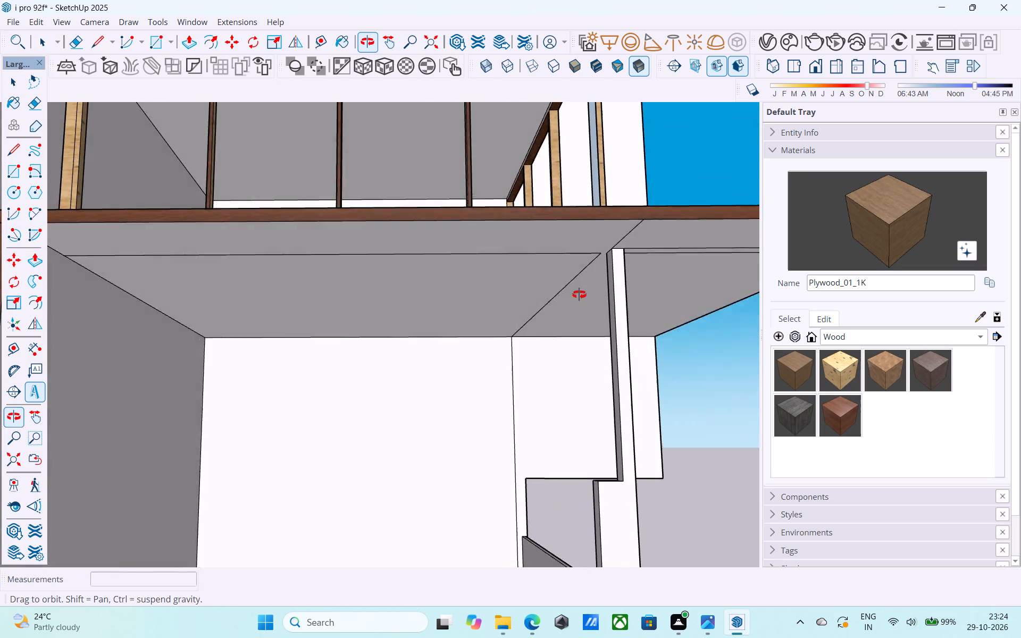
middle_drag(579, 295, 578, 251)
click(572, 239)
Offset the outline of the white back wall behind the lowest side balcony 6" inward.
scroll(571, 252, down, 4)
middle_drag(566, 276, 550, 287)
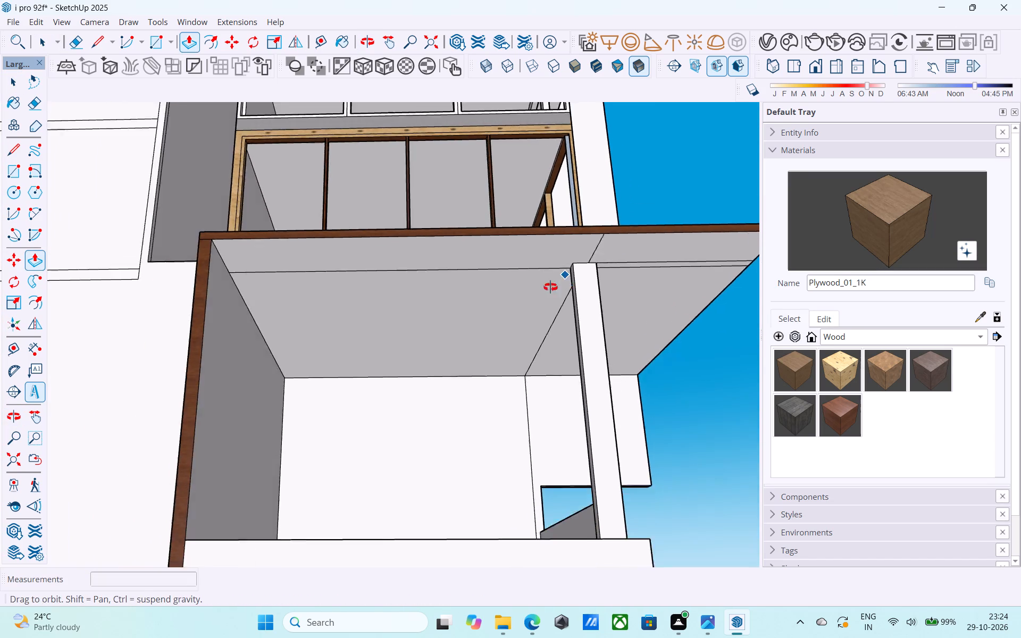
middle_drag(550, 287, 161, 440)
scroll(160, 440, down, 19)
shift+middle_drag(323, 394, 349, 475)
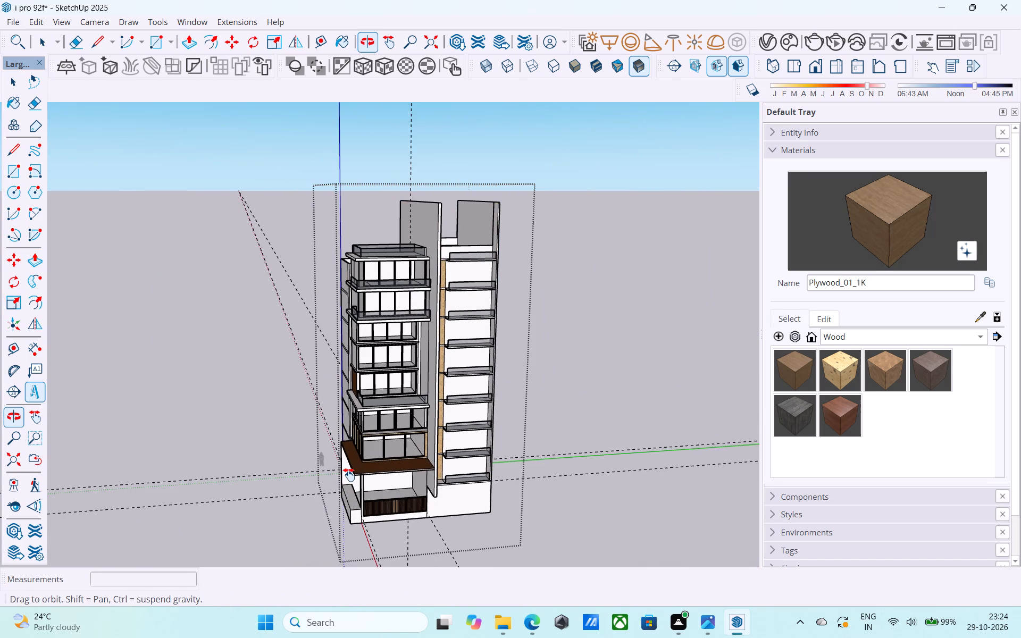
shift+middle_drag(349, 475, 233, 480)
scroll(336, 448, up, 8)
key(space)
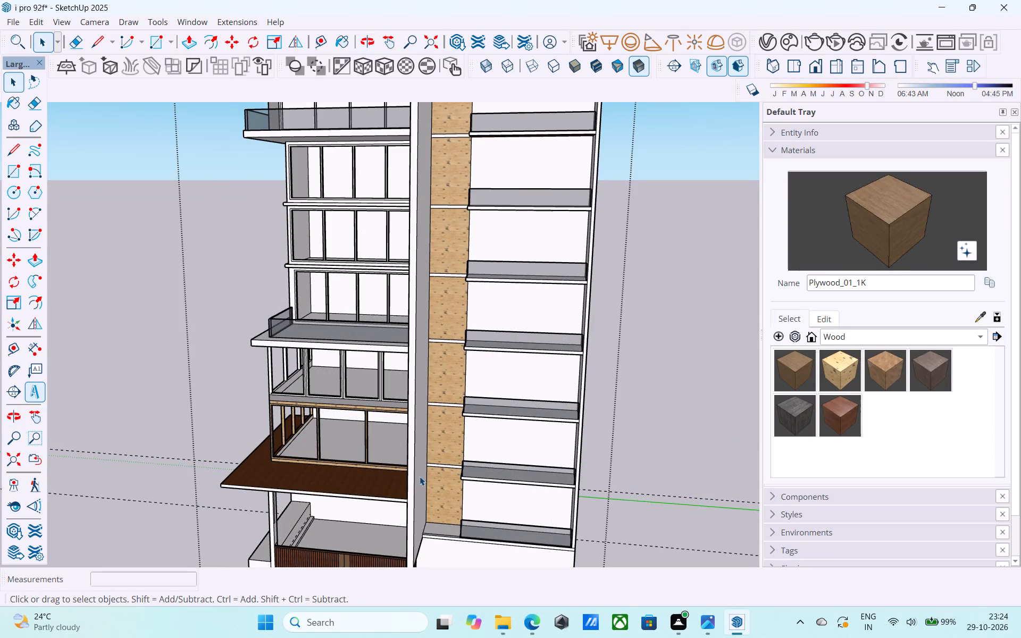
middle_drag(485, 504, 490, 364)
scroll(480, 367, up, 8)
middle_drag(512, 368, 524, 406)
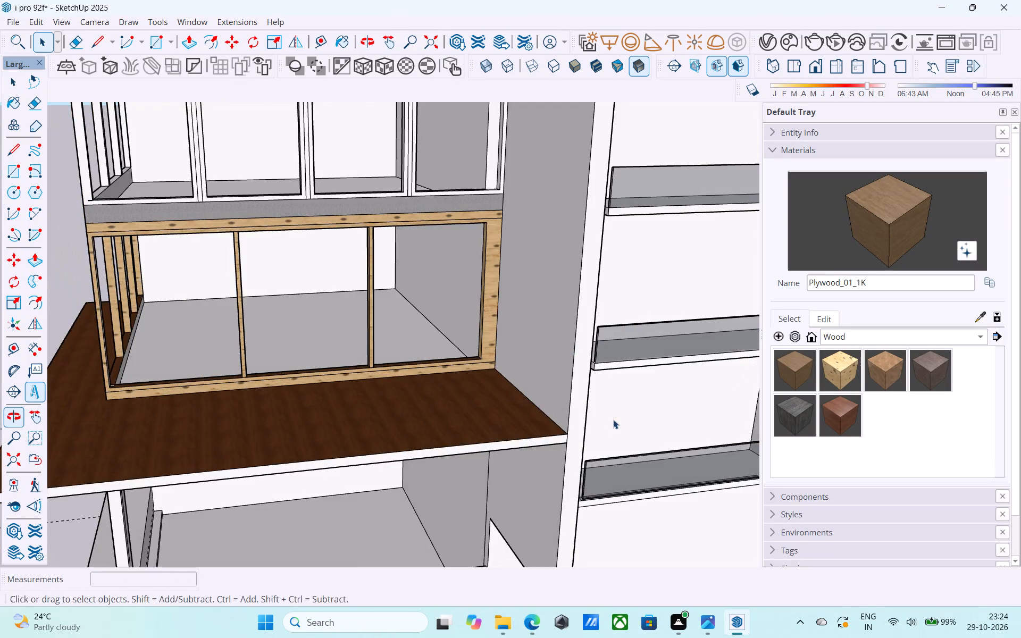
shift+middle_drag(598, 415, 345, 406)
click(356, 400)
scroll(356, 400, up, 4)
key(f)
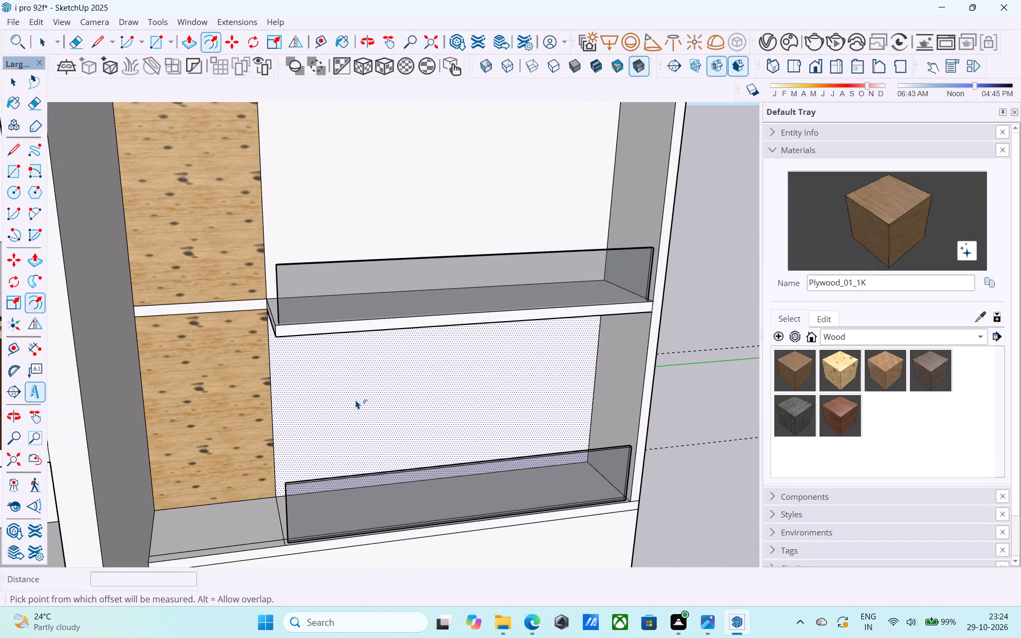
click(356, 400)
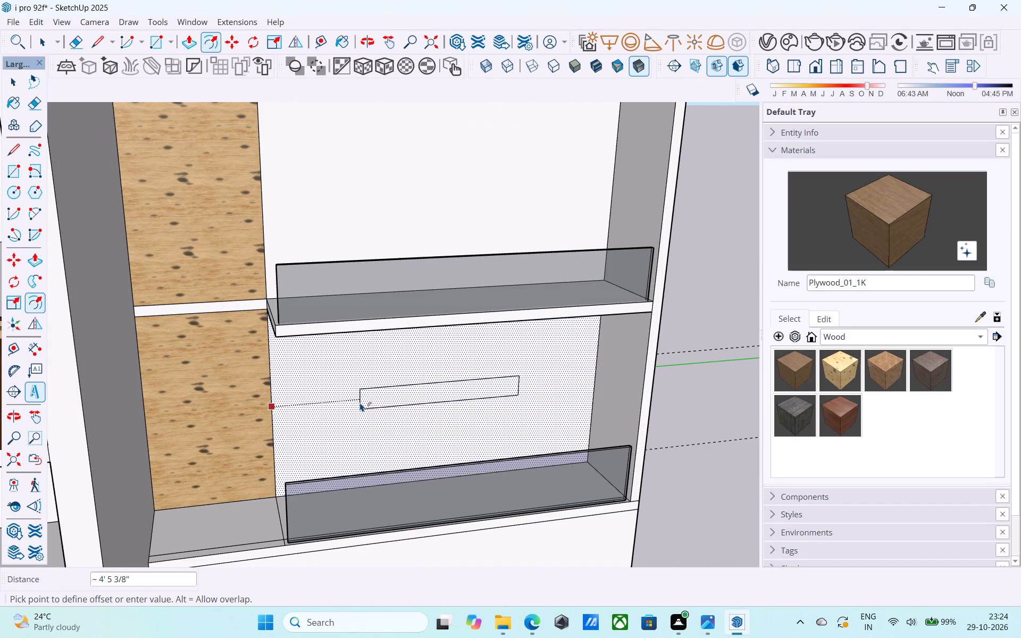
text(6")
key(Return)
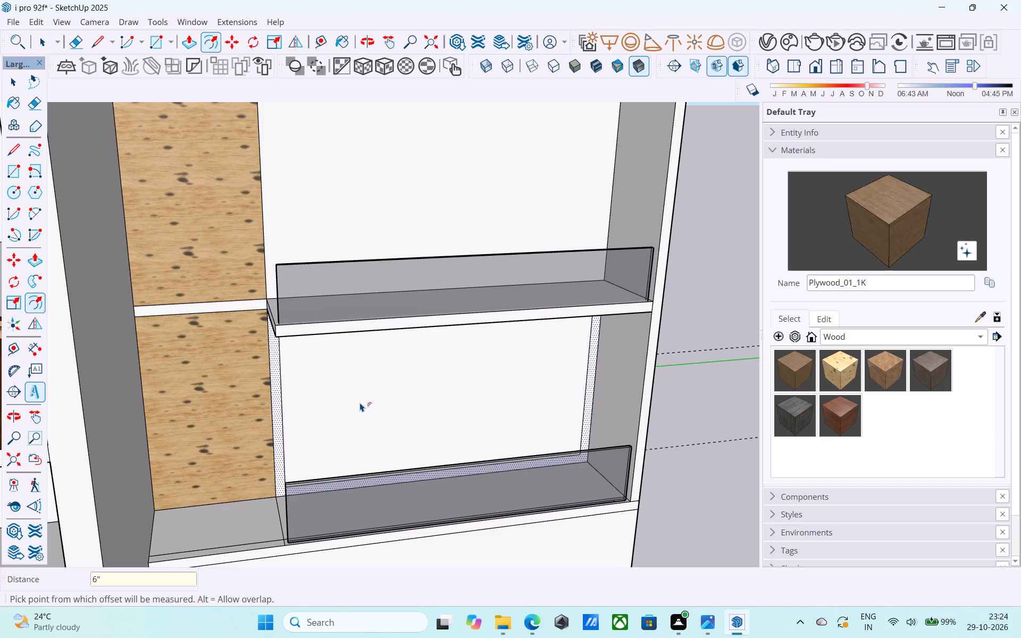
Offset the inset face behind the lowest side balcony another 3" inward to outline a frame.
middle_drag(360, 402, 348, 338)
key(space)
click(347, 357)
scroll(347, 357, up, 3)
key(f)
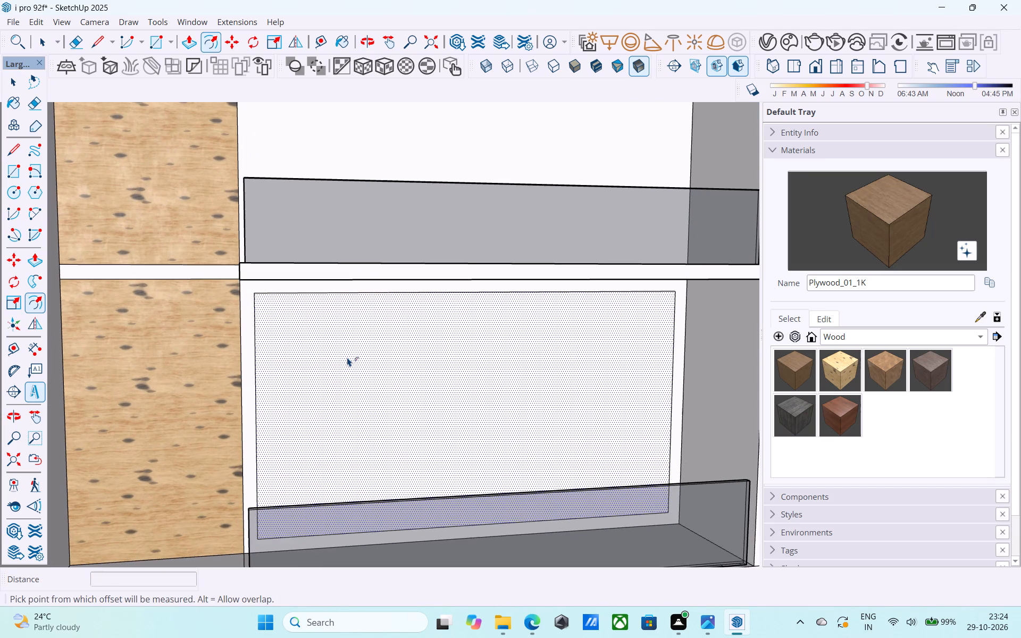
click(347, 357)
key(3)
key(shift+quotedbl)
key(Return)
key(space)
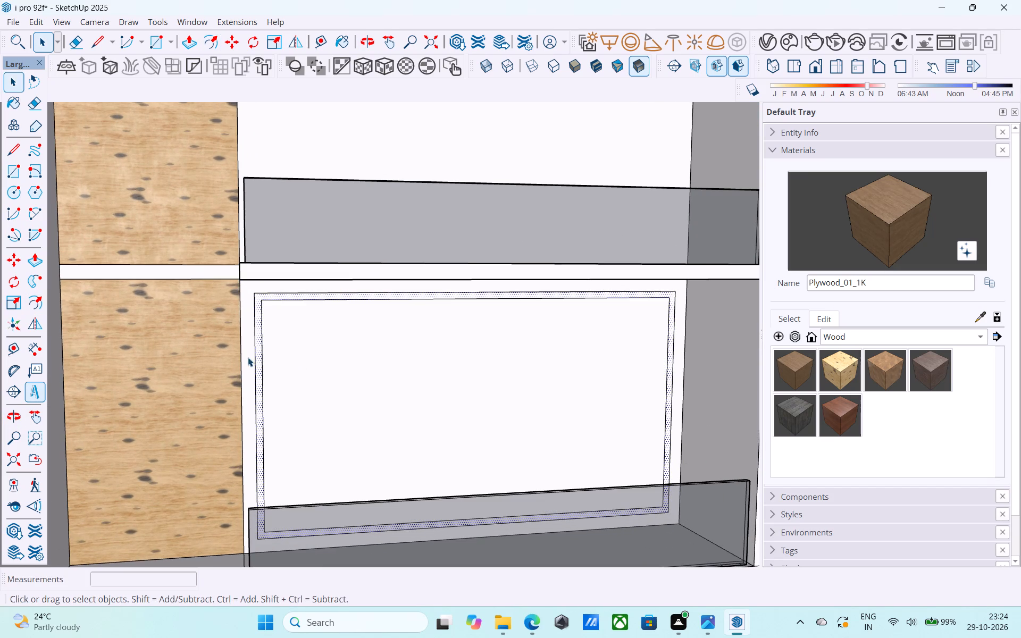
Copy the inner frame's vertical edge 16' to the opposite side and divide the span by 2 for a centre line.
click(266, 330)
click(263, 328)
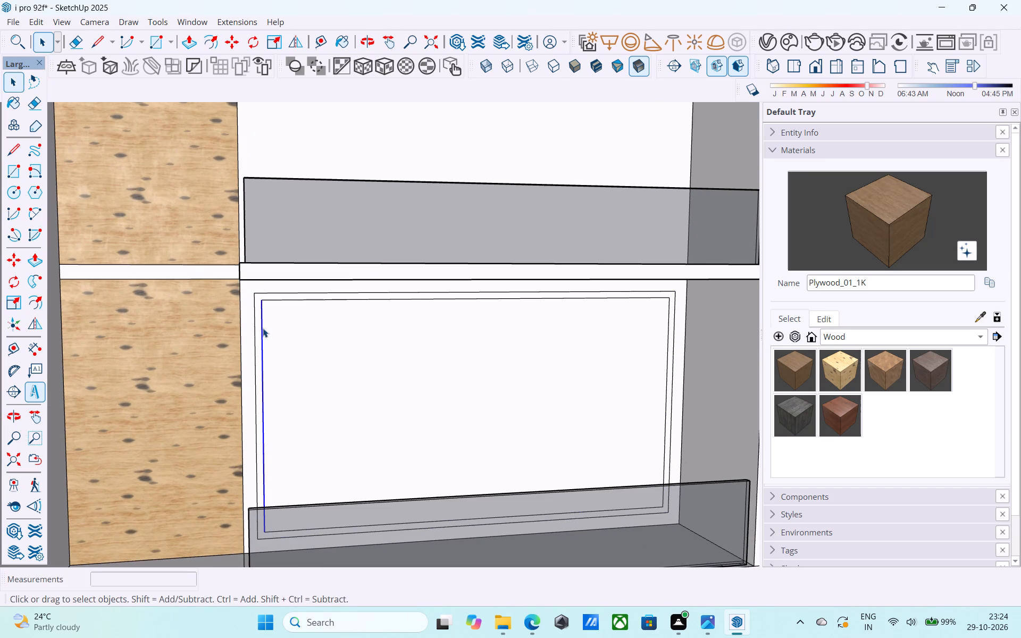
key(m)
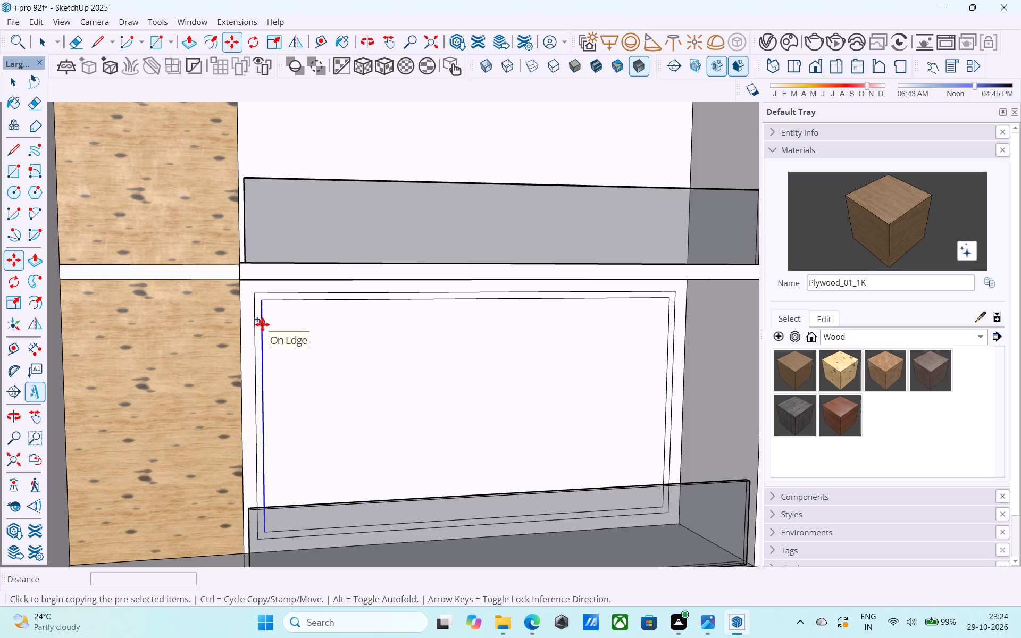
click(262, 304)
shift+middle_drag(381, 326, 298, 324)
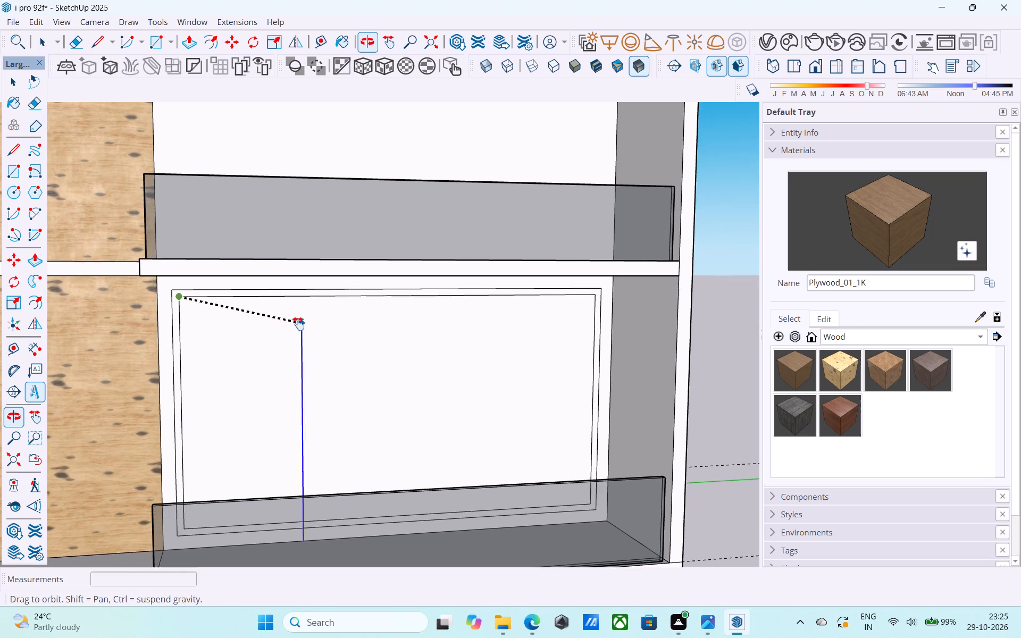
shift+middle_drag(298, 324, 291, 324)
click(581, 296)
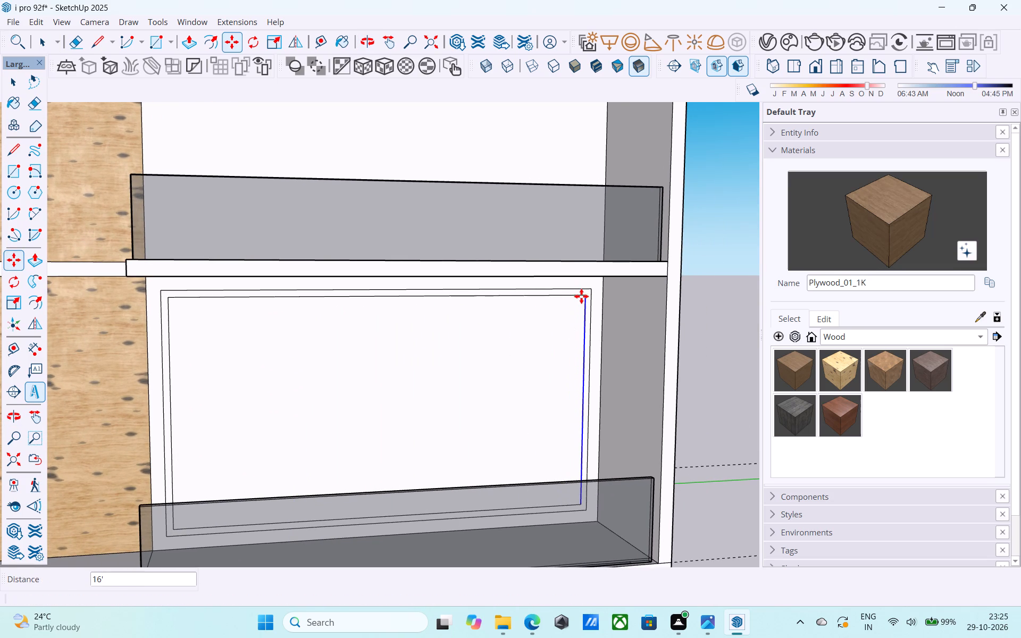
text(/2)
key(Return)
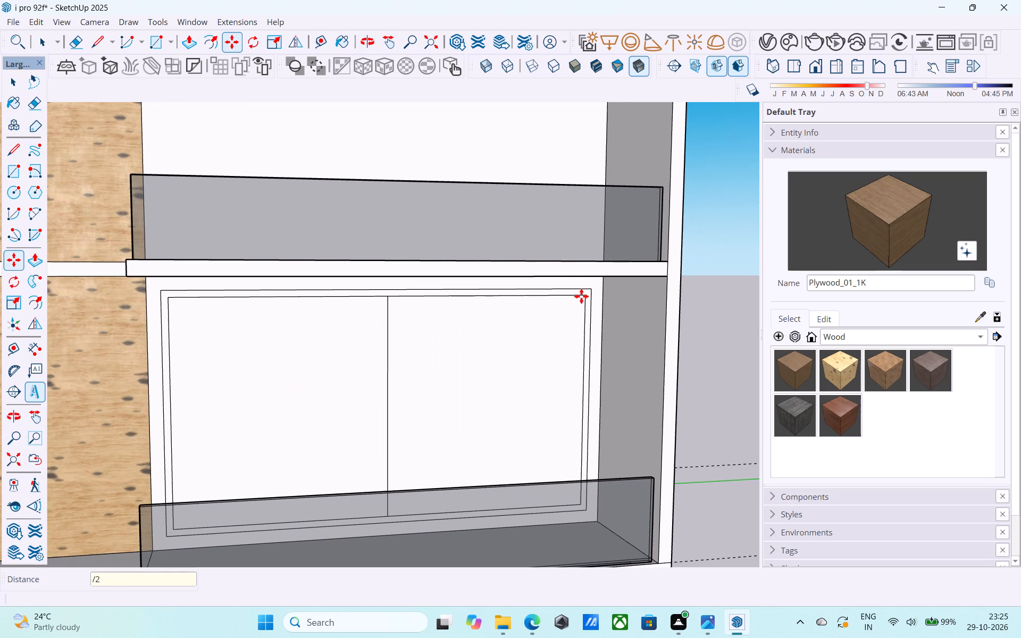
key(space)
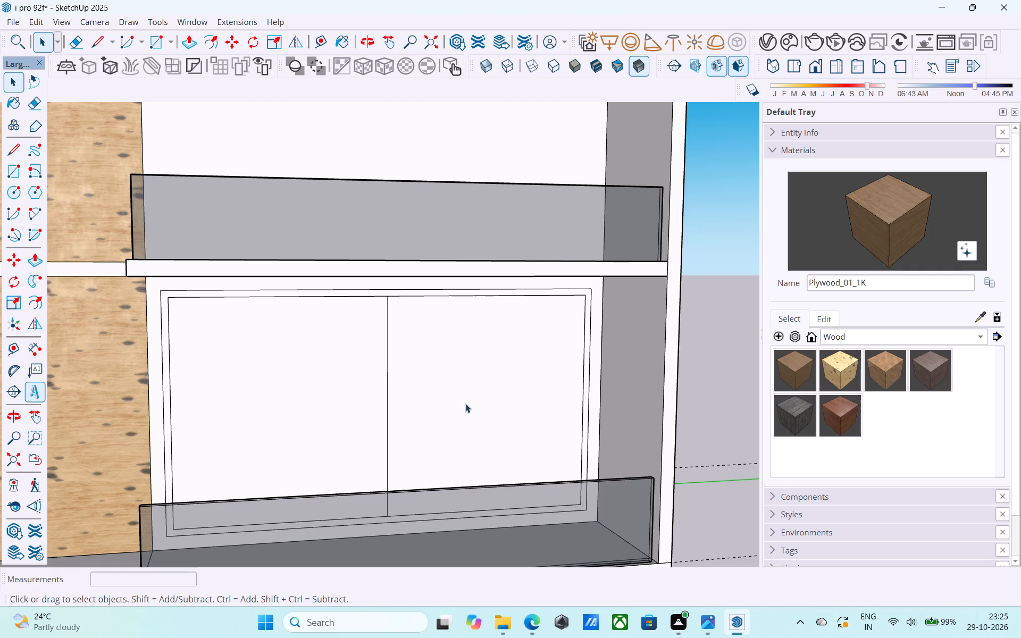
Copy the inner frame's vertical centre line 3" toward the plywood wall to outline a mullion.
click(388, 412)
key(m)
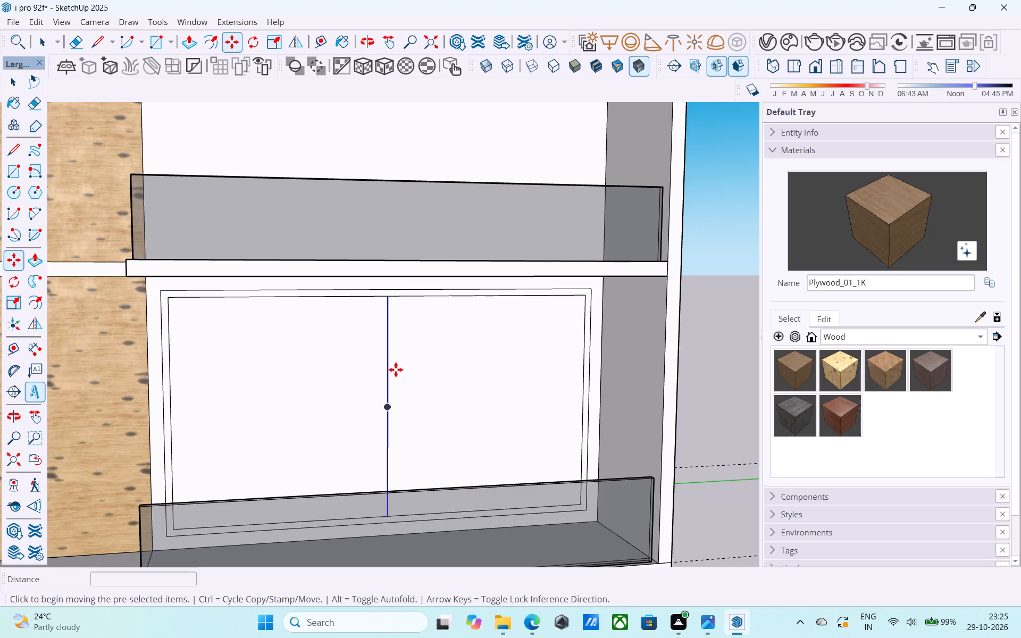
click(390, 301)
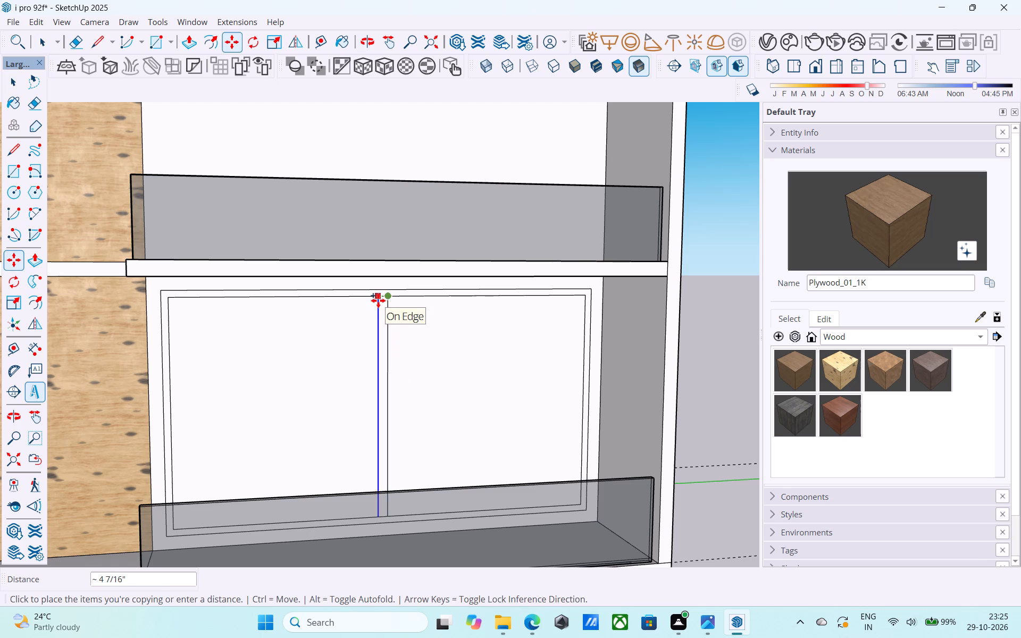
text(3")
key(Return)
key(space)
Push the two panes on either side of the mullion through the wall behind the lowest side balcony to cut openings.
scroll(378, 300, up, 4)
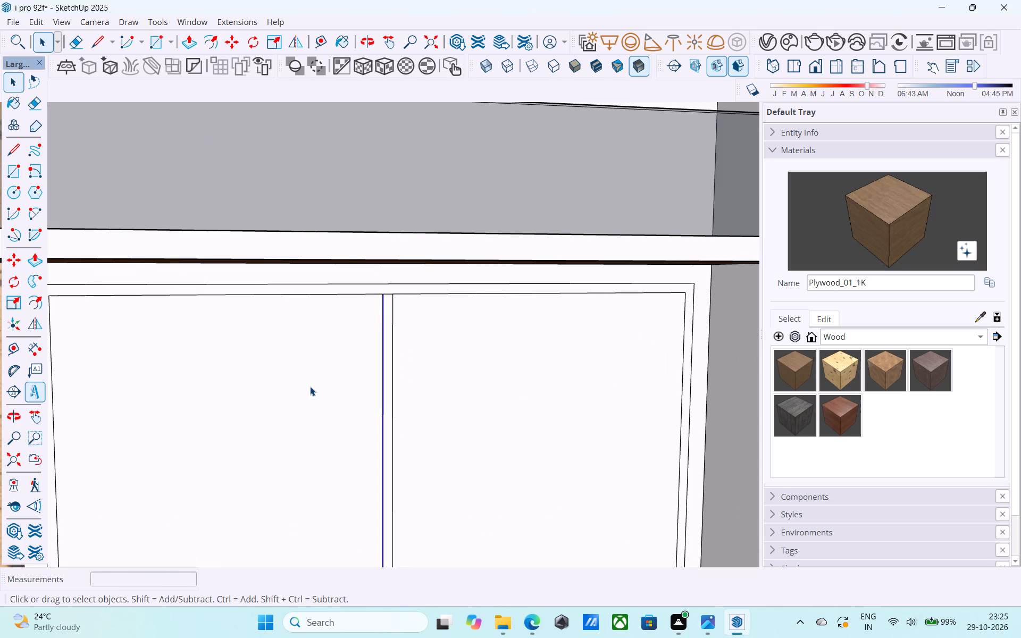
click(310, 387)
scroll(309, 388, down, 5)
key(p)
click(308, 388)
scroll(308, 388, up, 2)
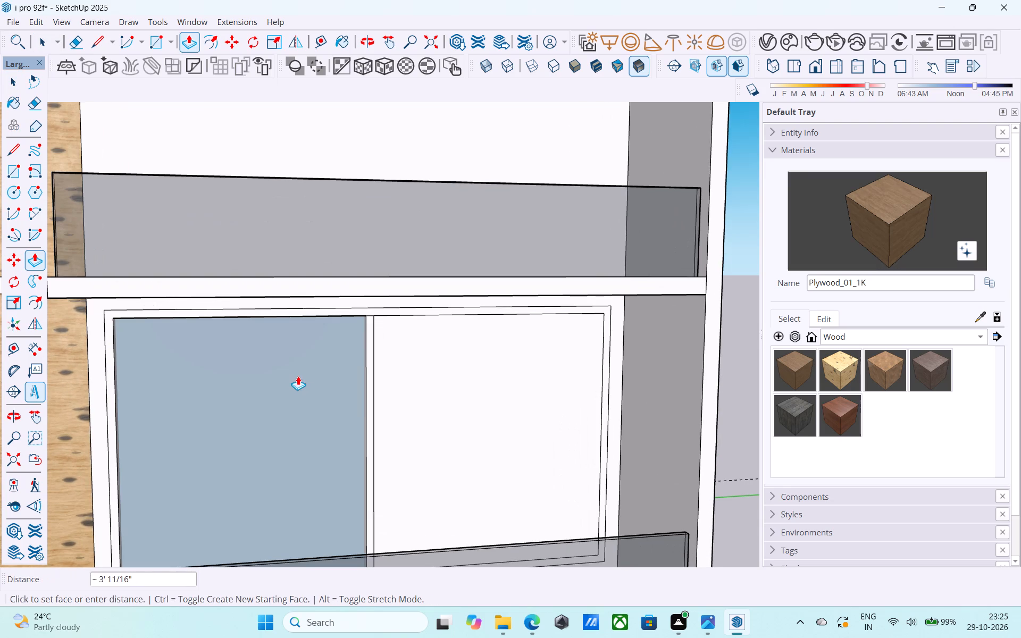
scroll(282, 362, up, 4)
click(281, 362)
double_click(496, 373)
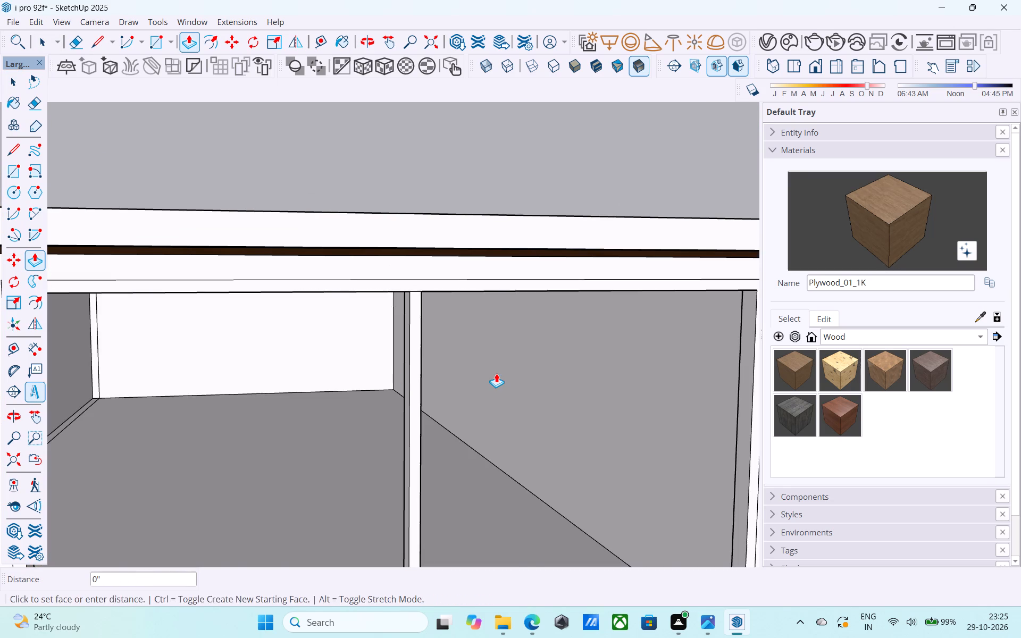
scroll(496, 373, down, 7)
key(space)
Copy the 3" outer frame face up from the lowest side balcony's opening to the back wall one floor above.
middle_drag(496, 373, 489, 376)
scroll(384, 376, up, 5)
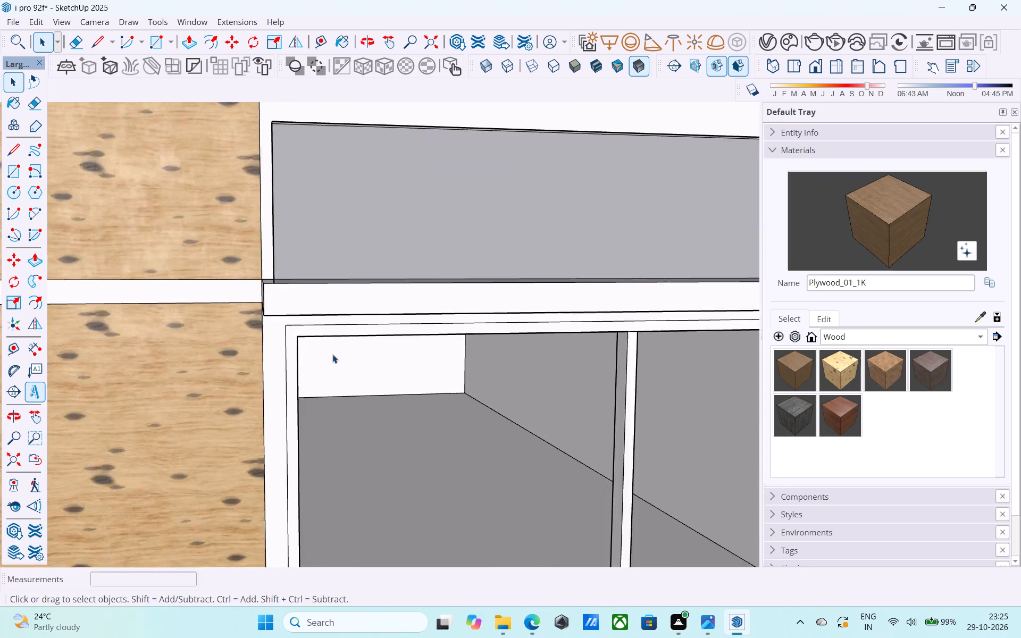
click(270, 325)
scroll(269, 324, down, 6)
key(m)
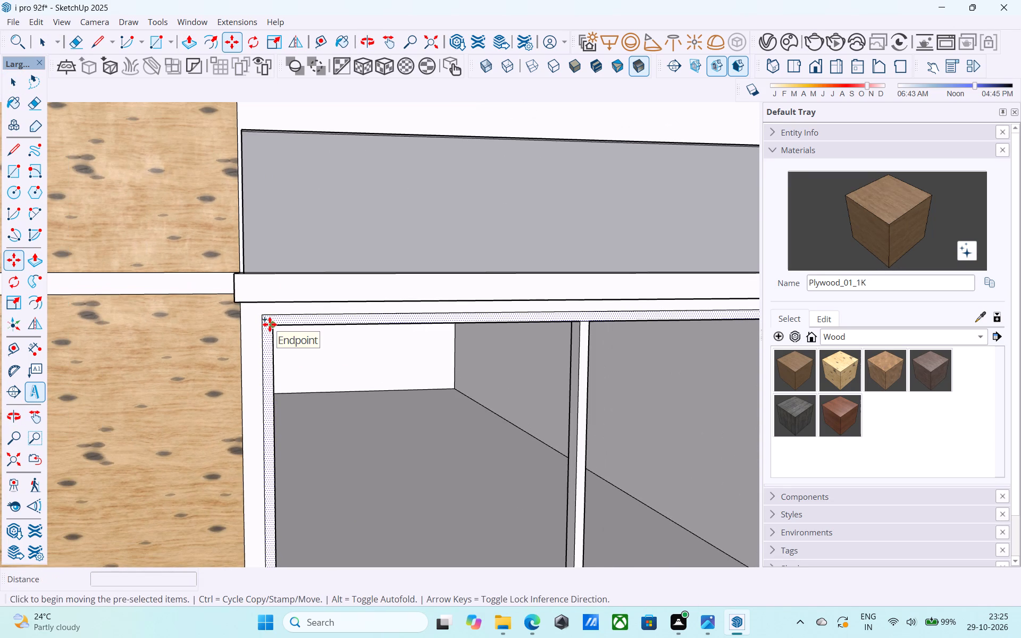
scroll(270, 324, down, 1)
middle_drag(270, 324, 253, 271)
click(248, 298)
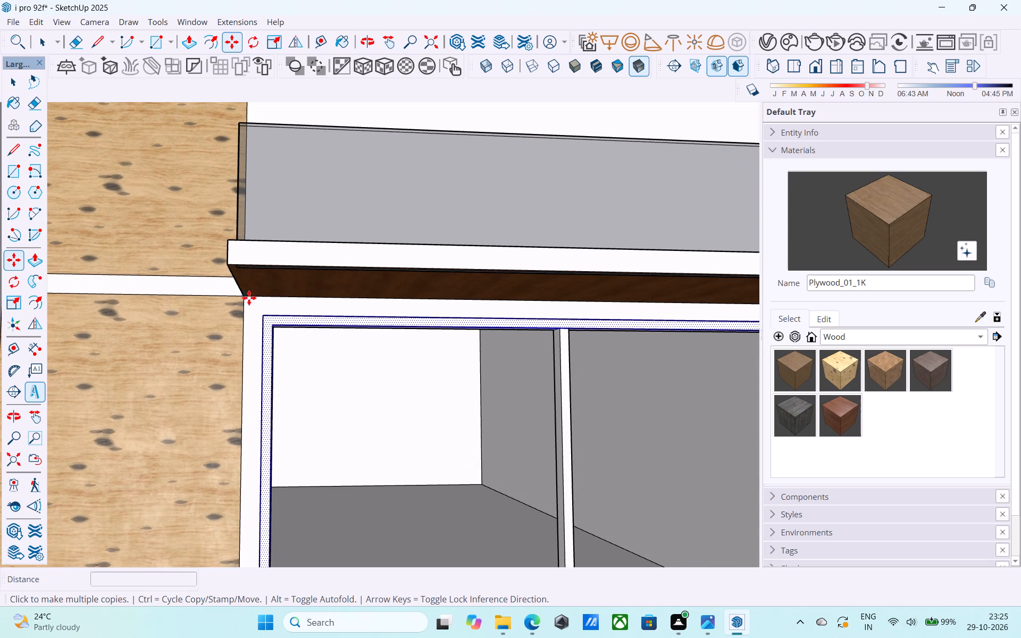
scroll(245, 324, down, 13)
shift+middle_drag(242, 355, 268, 459)
scroll(274, 329, up, 13)
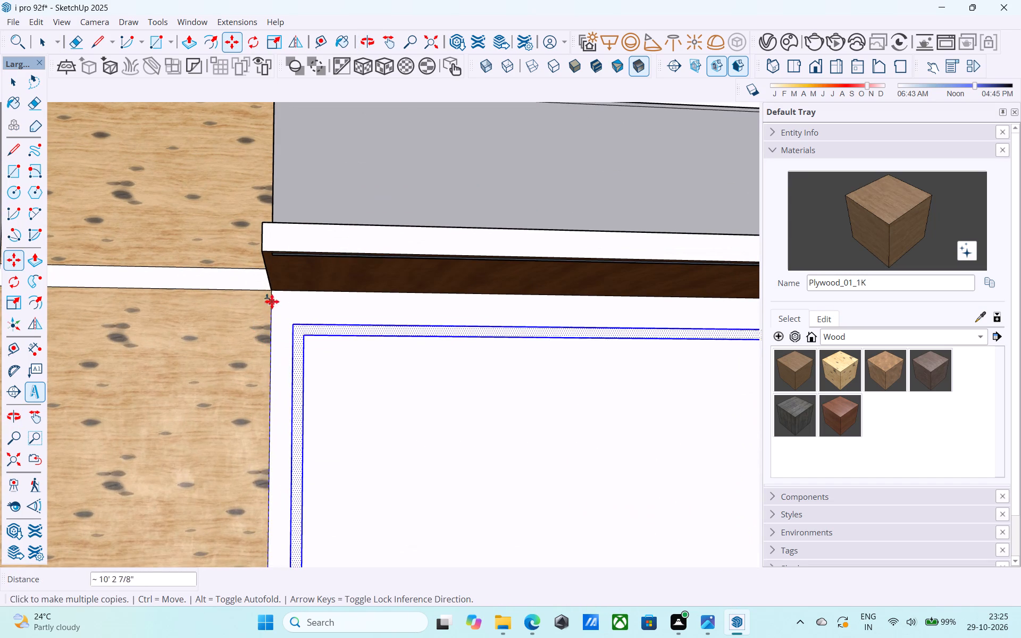
click(271, 292)
Stamp further copies of the frame face onto the back walls of the following three floors up.
scroll(273, 290, down, 10)
middle_drag(275, 298, 283, 469)
scroll(298, 331, up, 6)
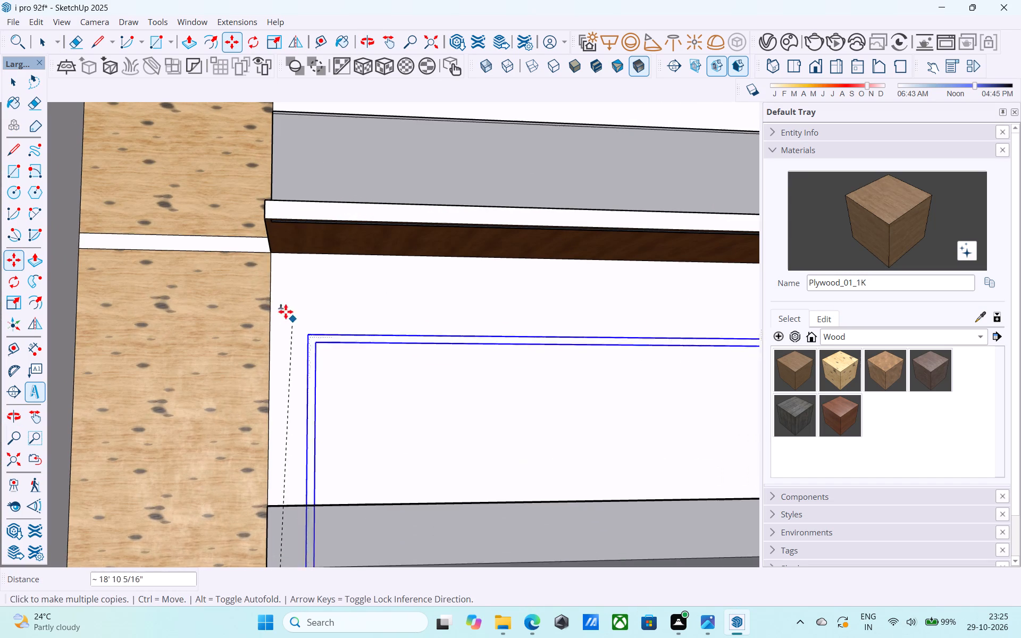
click(270, 250)
scroll(273, 249, down, 4)
shift+middle_drag(278, 275, 311, 550)
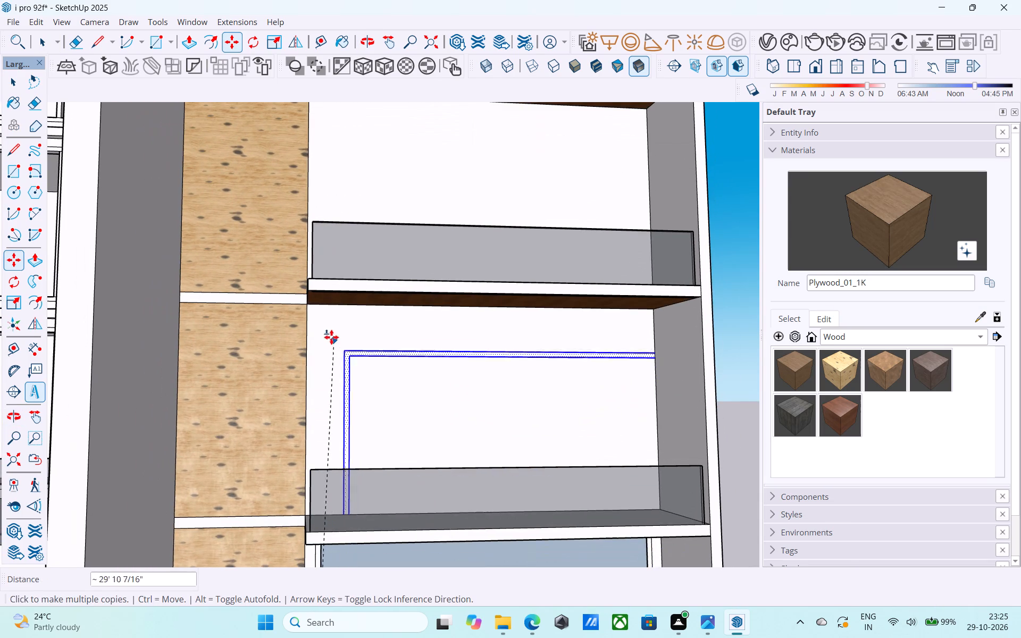
click(312, 305)
shift+middle_drag(312, 304, 329, 542)
scroll(332, 350, up, 4)
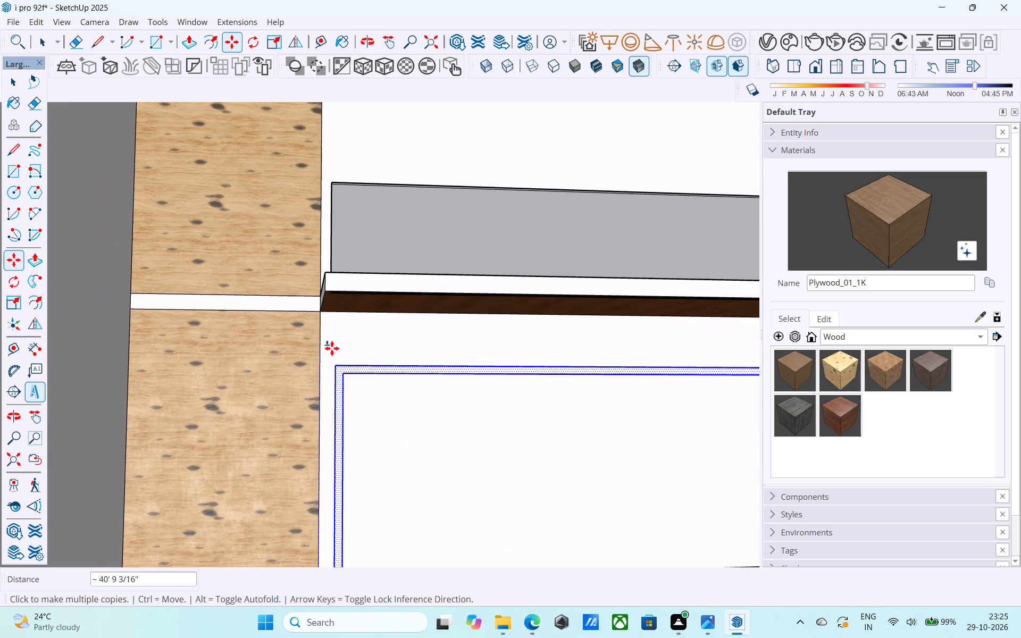
click(323, 313)
Stamp copies of the frame face onto the last three floors, ending under the topmost side balcony at 73' 6".
middle_drag(323, 310, 329, 589)
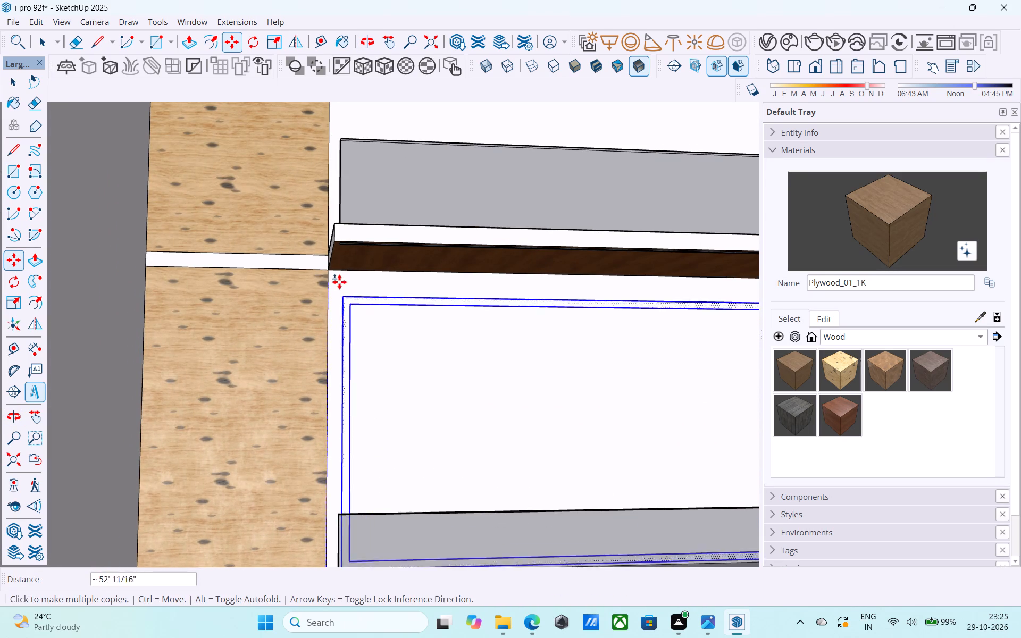
click(332, 268)
scroll(331, 260, down, 4)
shift+middle_drag(335, 260, 353, 471)
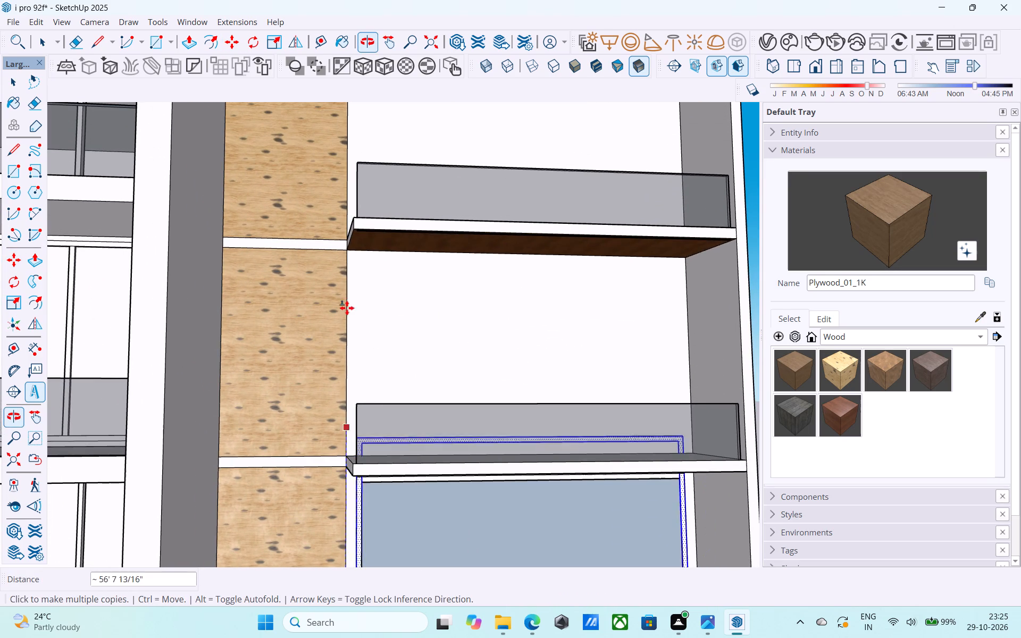
click(347, 243)
shift+middle_drag(347, 243, 338, 335)
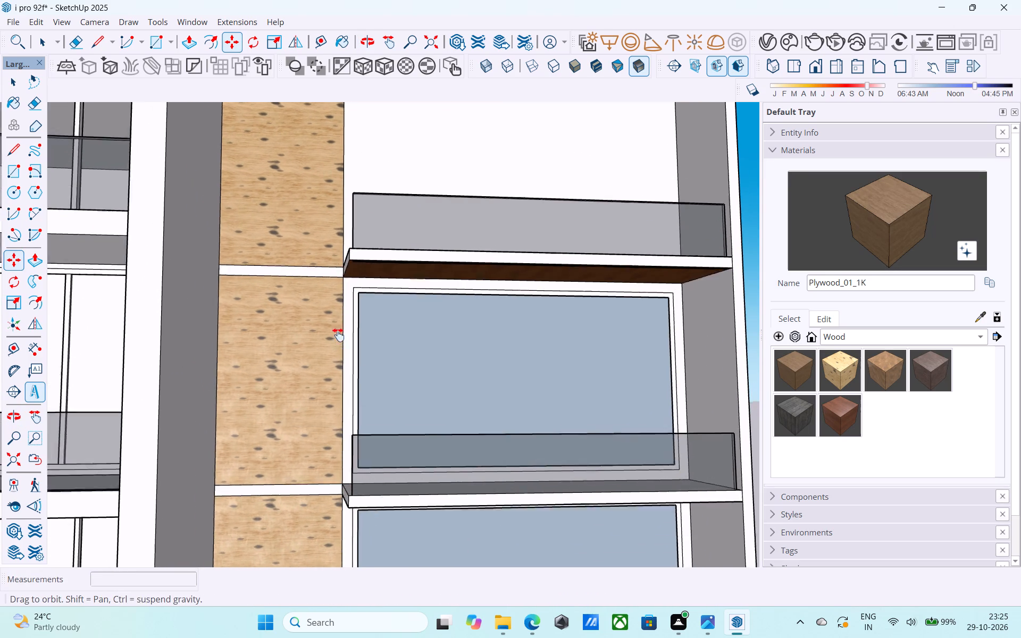
shift+middle_drag(338, 335, 336, 482)
click(336, 277)
Draw a rectangle corner to corner over the inner outline of the frame below the topmost side balcony.
scroll(336, 277, down, 6)
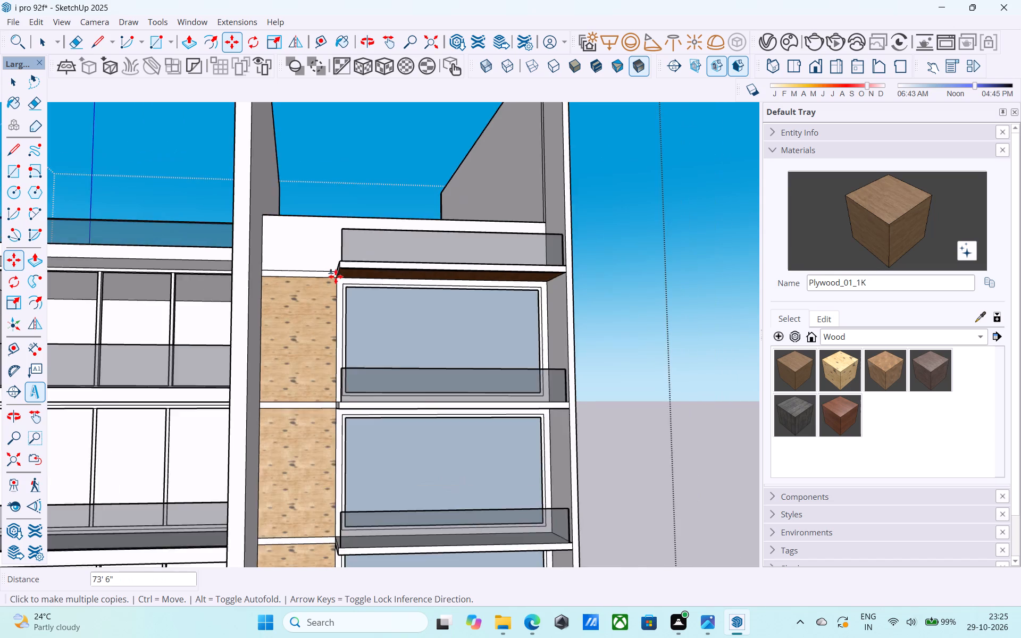
scroll(336, 276, down, 6)
middle_drag(338, 292, 244, 303)
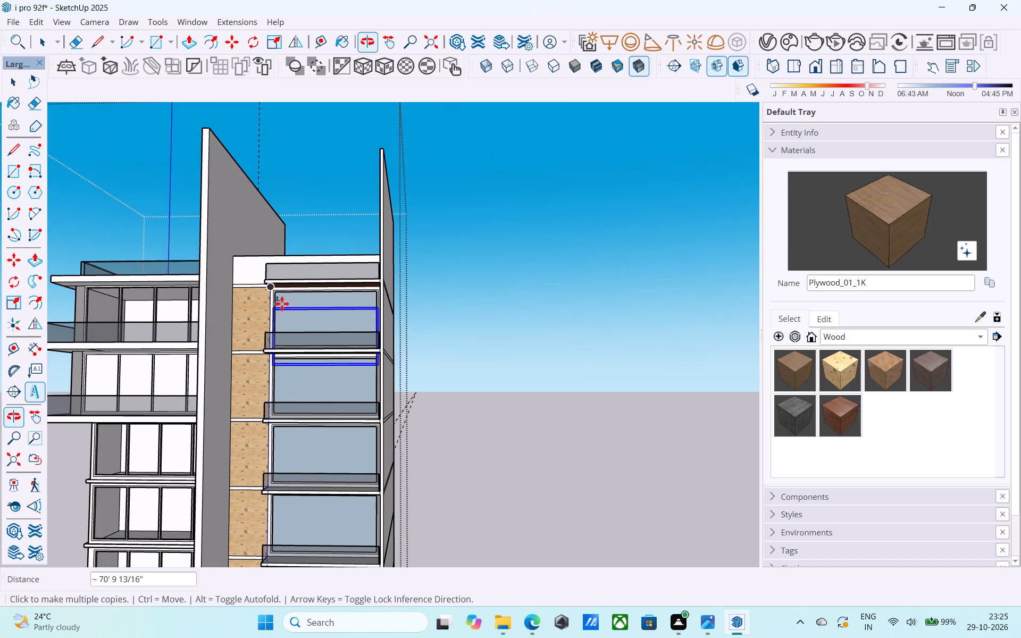
key(r)
scroll(346, 293, up, 13)
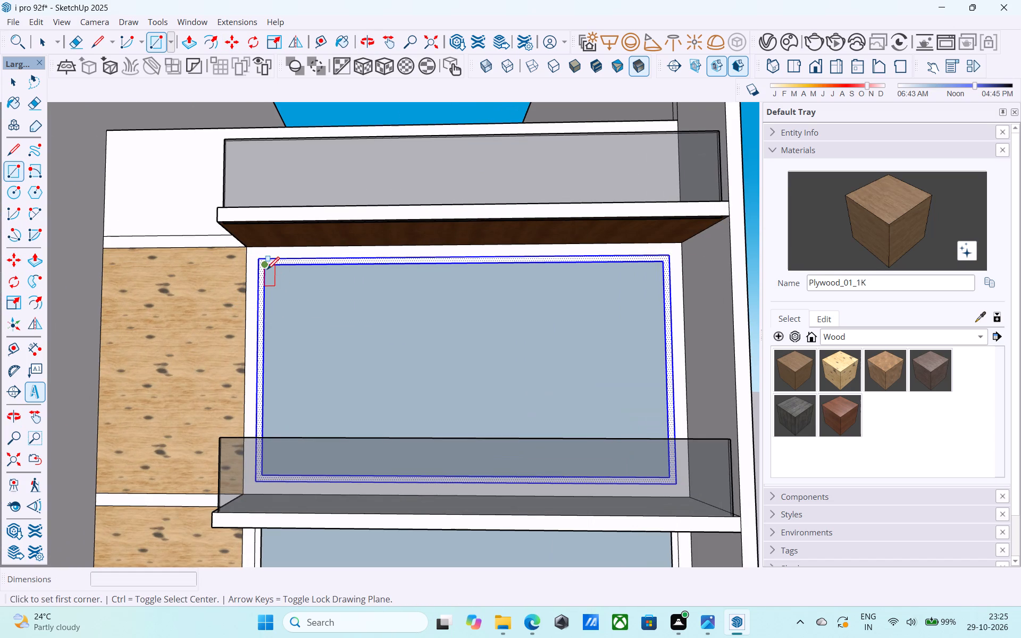
click(267, 271)
scroll(483, 413, down, 2)
shift+middle_drag(483, 413, 618, 536)
scroll(591, 443, up, 3)
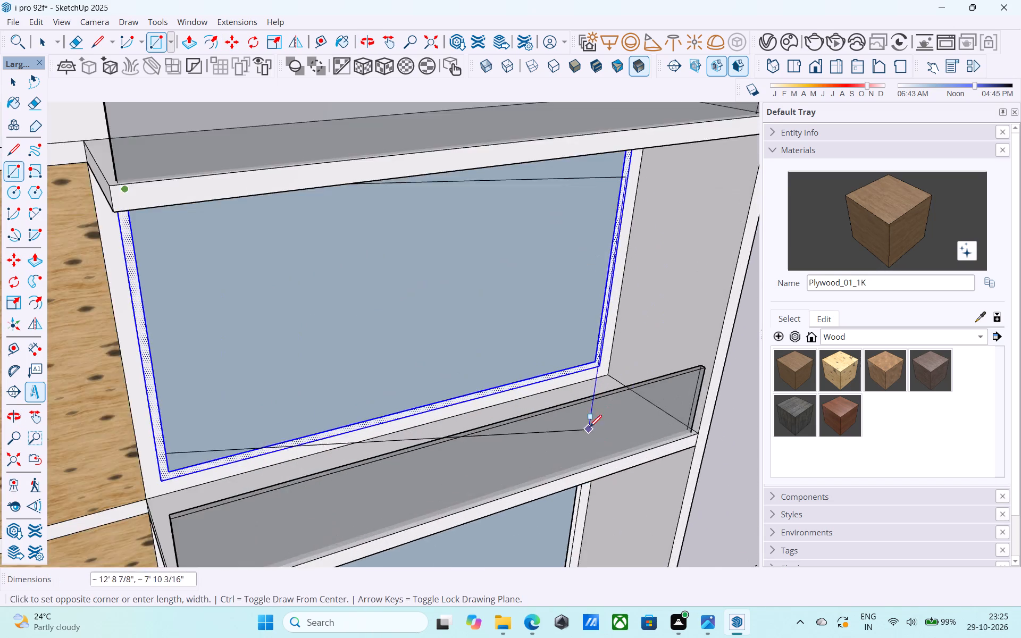
scroll(589, 429, up, 5)
click(595, 356)
Draw a rectangle over the inner outline of the second frame from the top of the tower's side bay.
scroll(592, 354, down, 8)
shift+middle_drag(596, 377, 512, 321)
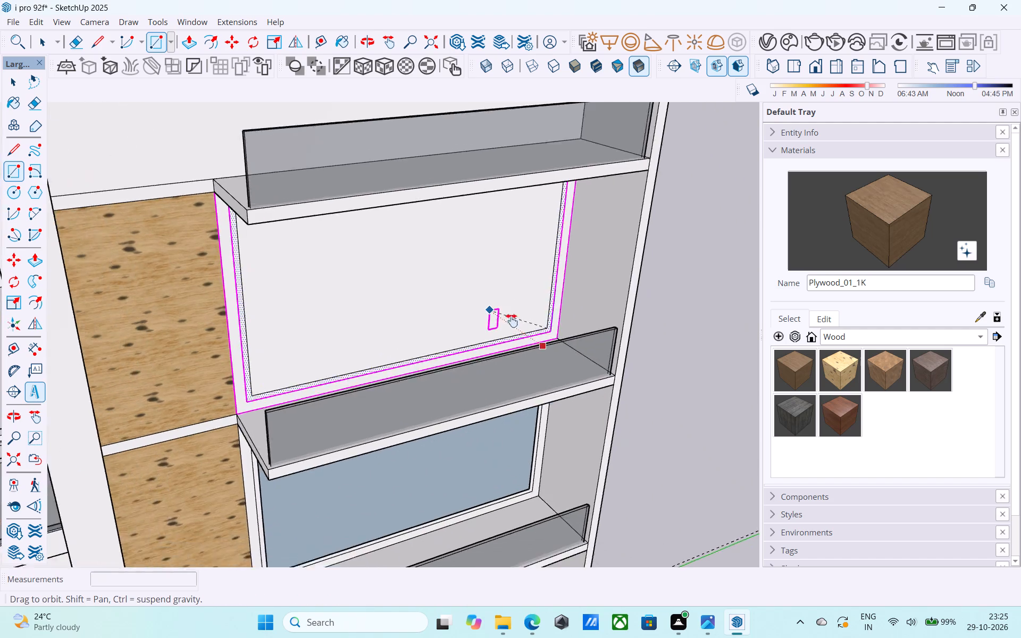
shift+middle_drag(512, 321, 324, 169)
shift+middle_drag(389, 457, 359, 359)
scroll(229, 333, up, 7)
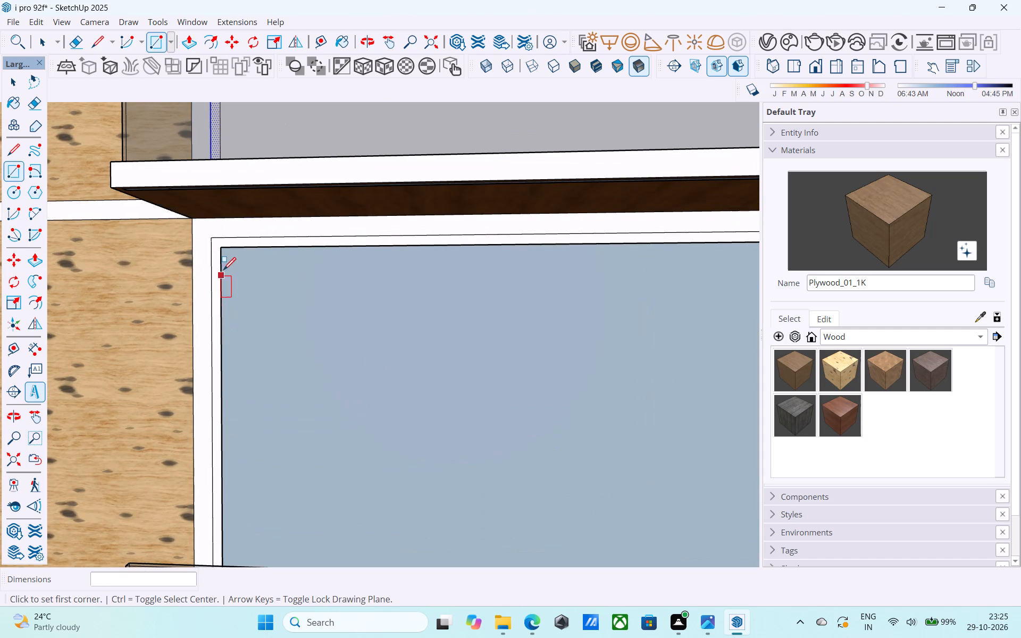
click(224, 250)
scroll(225, 250, down, 4)
middle_drag(386, 350, 384, 348)
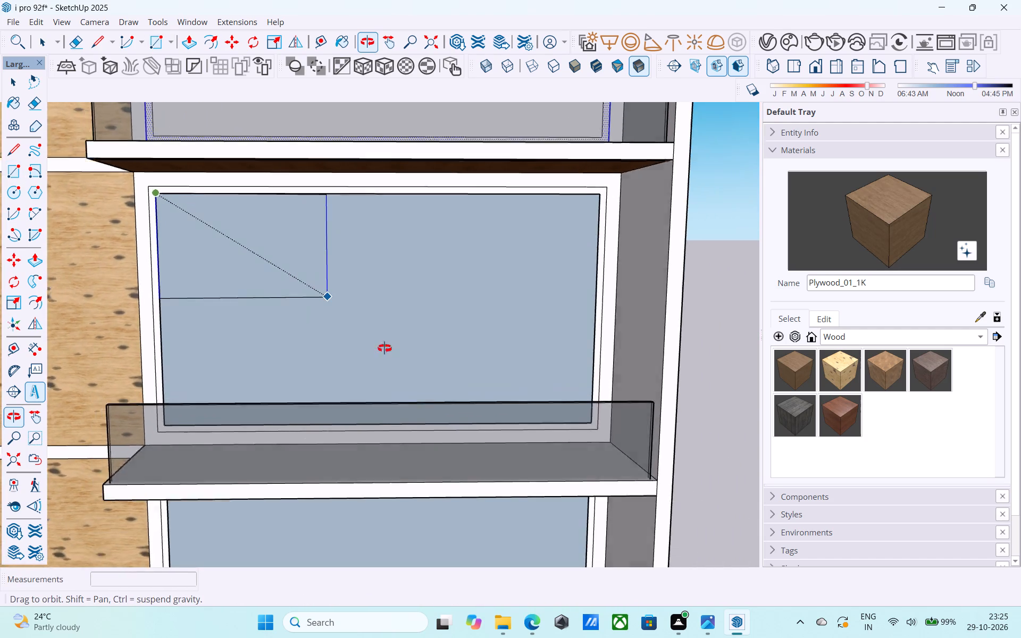
middle_drag(384, 348, 482, 410)
scroll(485, 406, up, 3)
click(558, 362)
Draw a 16' by 8' 6" rectangle over the inner outline of the third frame from the top.
scroll(557, 360, down, 8)
shift+middle_drag(553, 433, 504, 348)
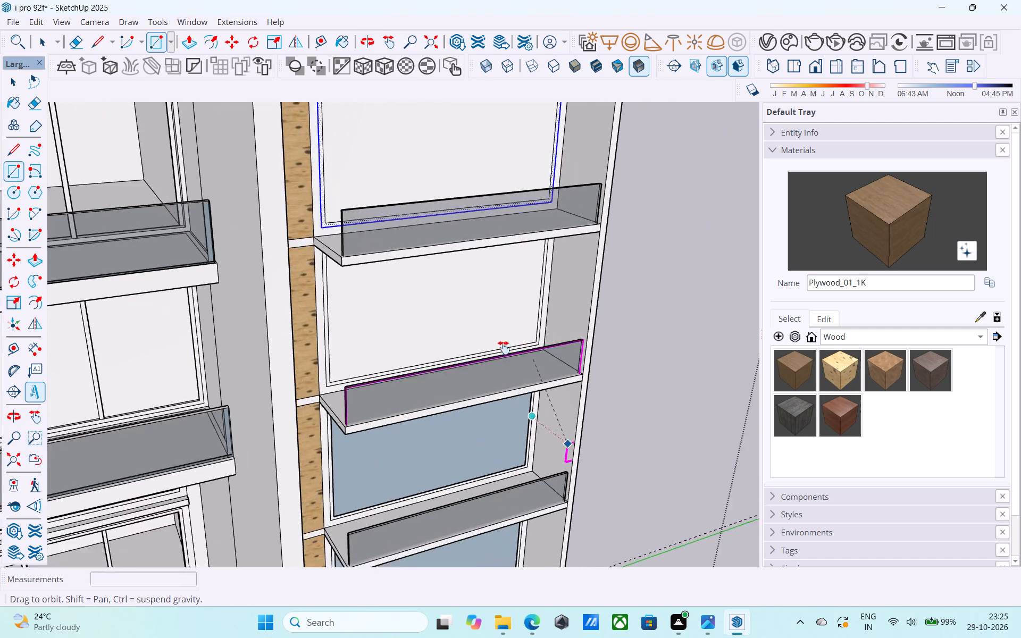
shift+middle_drag(504, 348, 372, 294)
middle_drag(228, 356, 231, 293)
scroll(263, 308, up, 8)
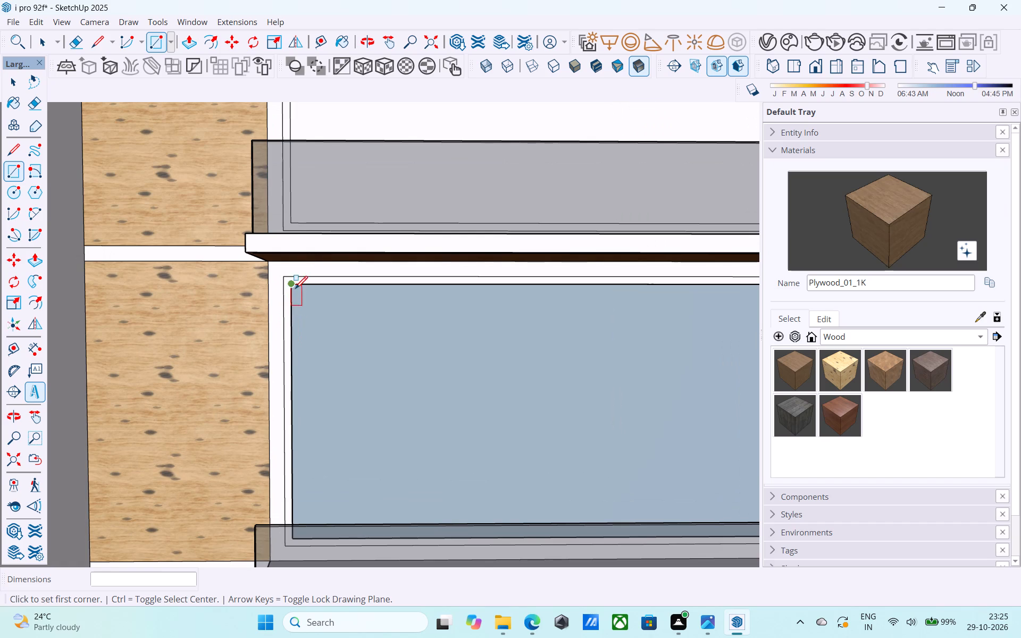
click(291, 286)
scroll(304, 303, down, 3)
middle_drag(405, 396, 469, 425)
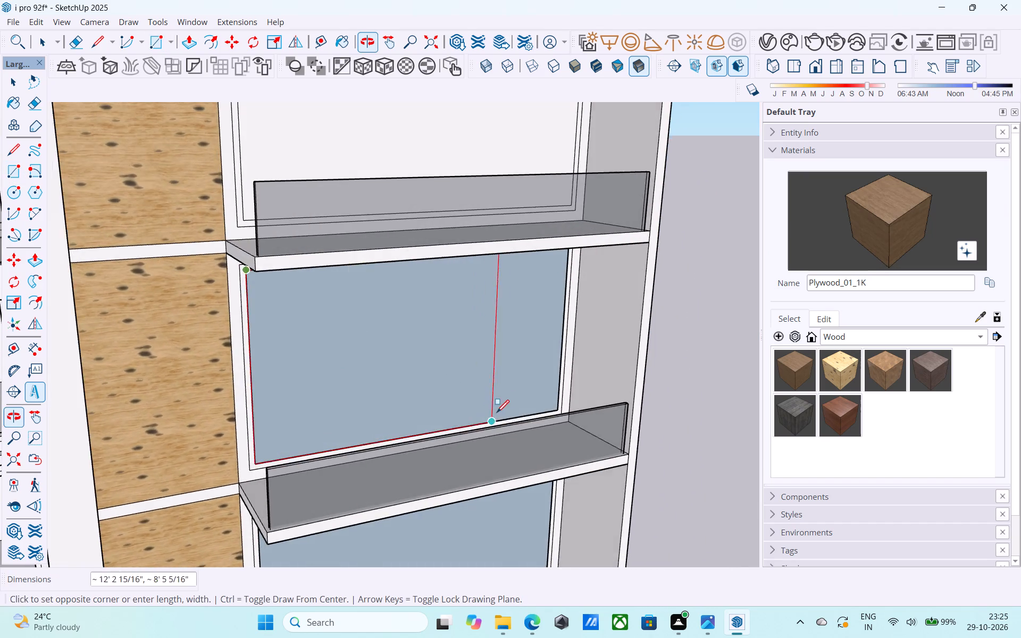
scroll(503, 409, up, 6)
click(590, 413)
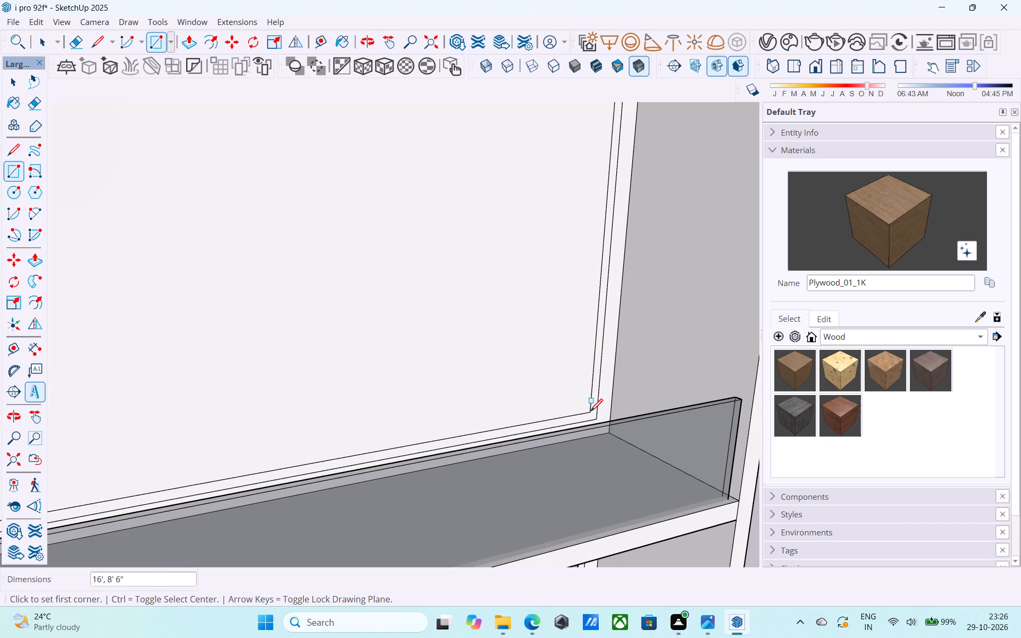
Draw a 16' by 8' 6" rectangle over the inner outline of the fourth frame from the top.
scroll(590, 413, down, 4)
shift+middle_drag(535, 517, 482, 476)
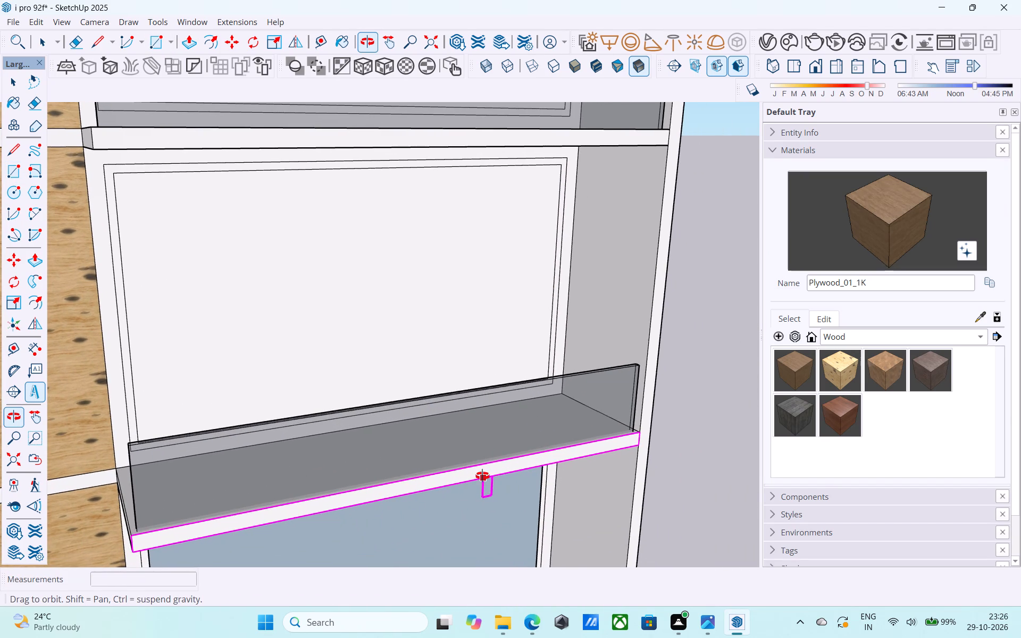
shift+middle_drag(482, 476, 450, 464)
shift+middle_drag(445, 491, 439, 485)
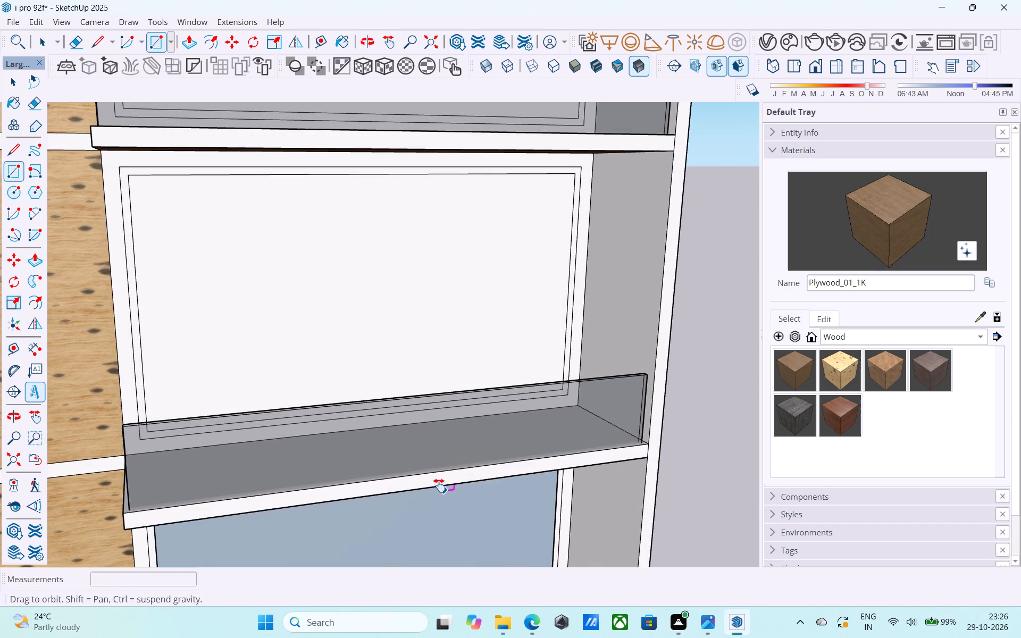
shift+middle_drag(439, 485, 366, 335)
shift+middle_drag(273, 433, 387, 359)
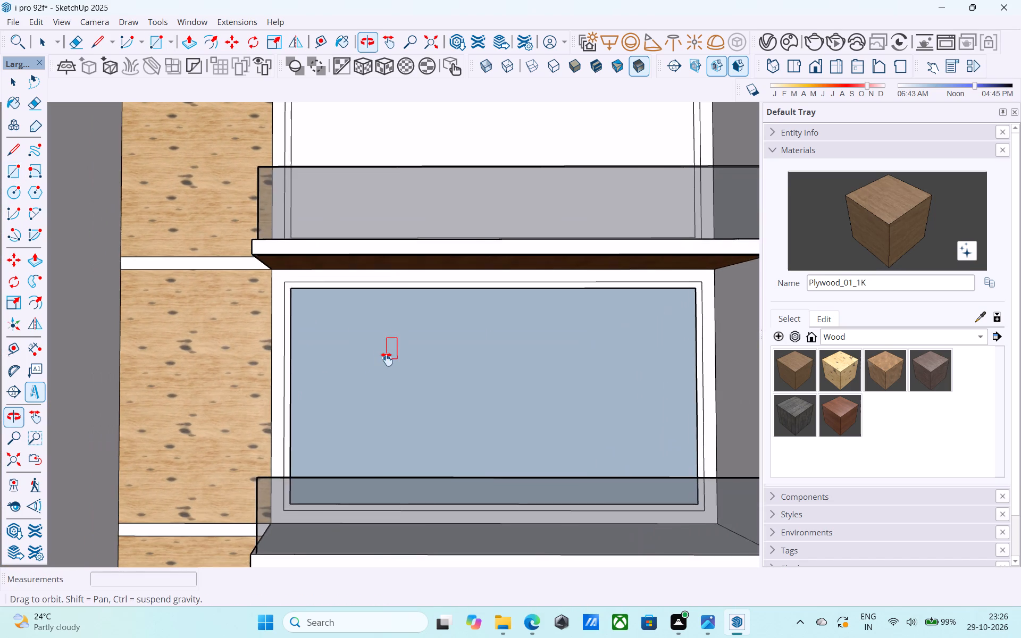
shift+middle_drag(387, 359, 354, 351)
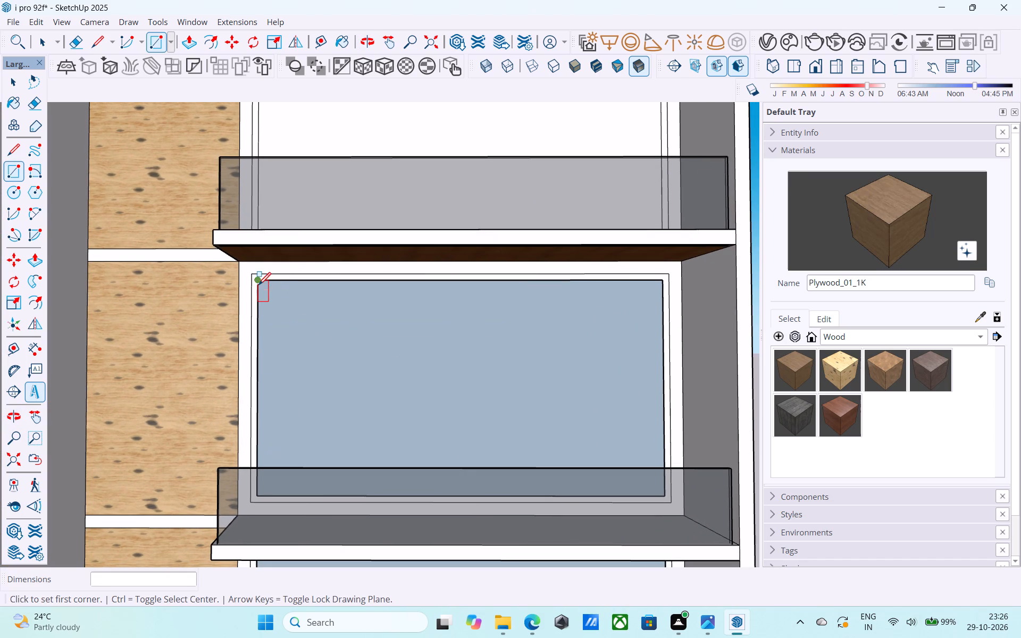
click(258, 286)
shift+middle_drag(436, 423, 509, 462)
click(571, 390)
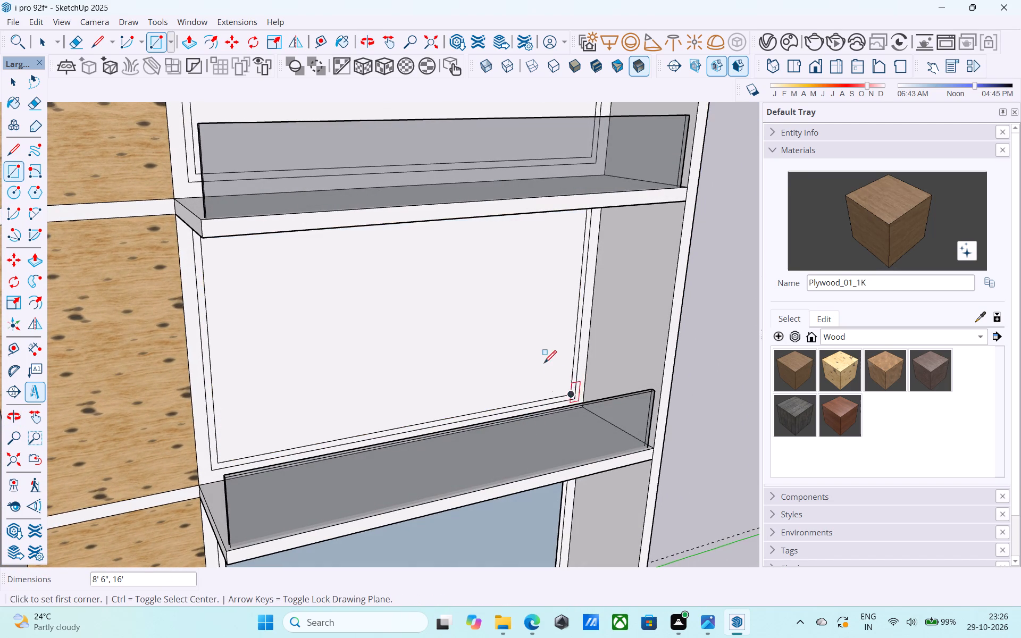
Draw a rectangle over the inner outline of the fifth frame from the top, from corner to opposite corner.
scroll(543, 363, down, 4)
shift+middle_drag(539, 374, 389, 214)
shift+middle_drag(391, 446, 404, 375)
scroll(286, 374, up, 7)
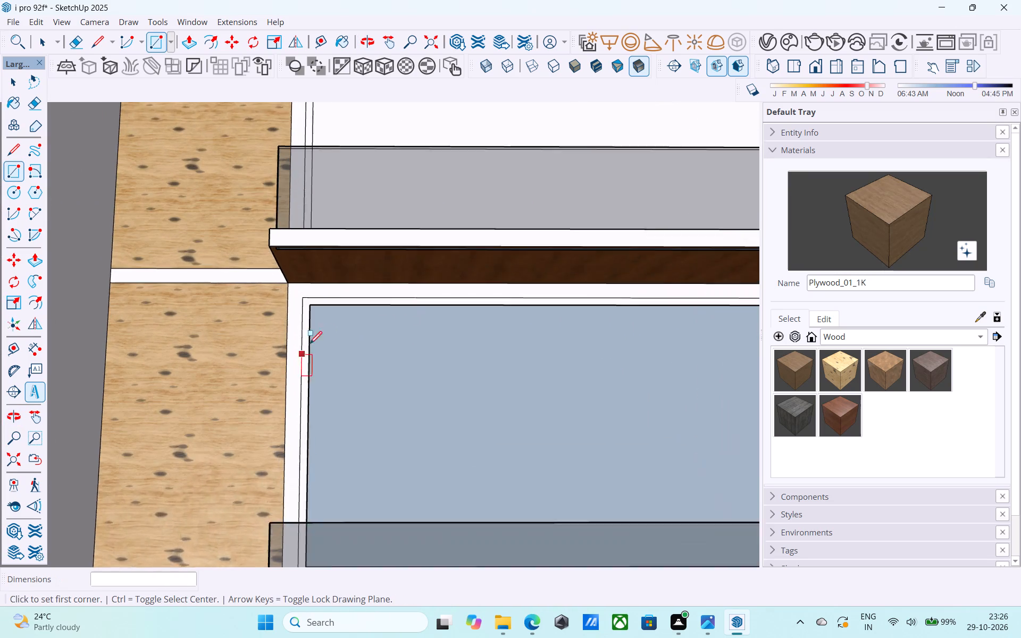
click(312, 303)
scroll(314, 304, down, 4)
shift+middle_drag(447, 401, 387, 341)
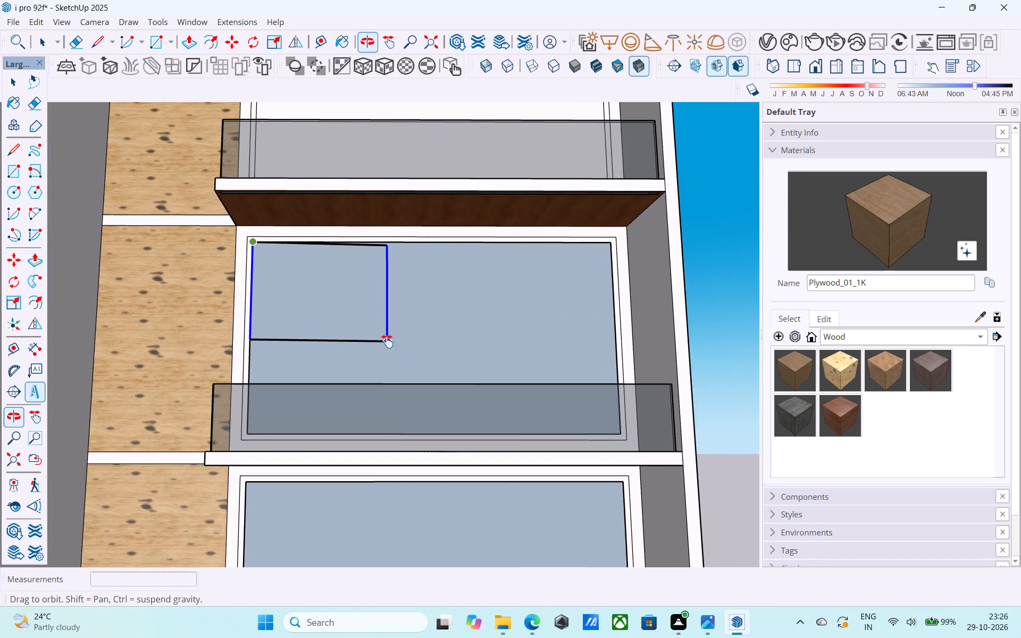
shift+middle_drag(387, 341, 457, 483)
scroll(571, 416, up, 4)
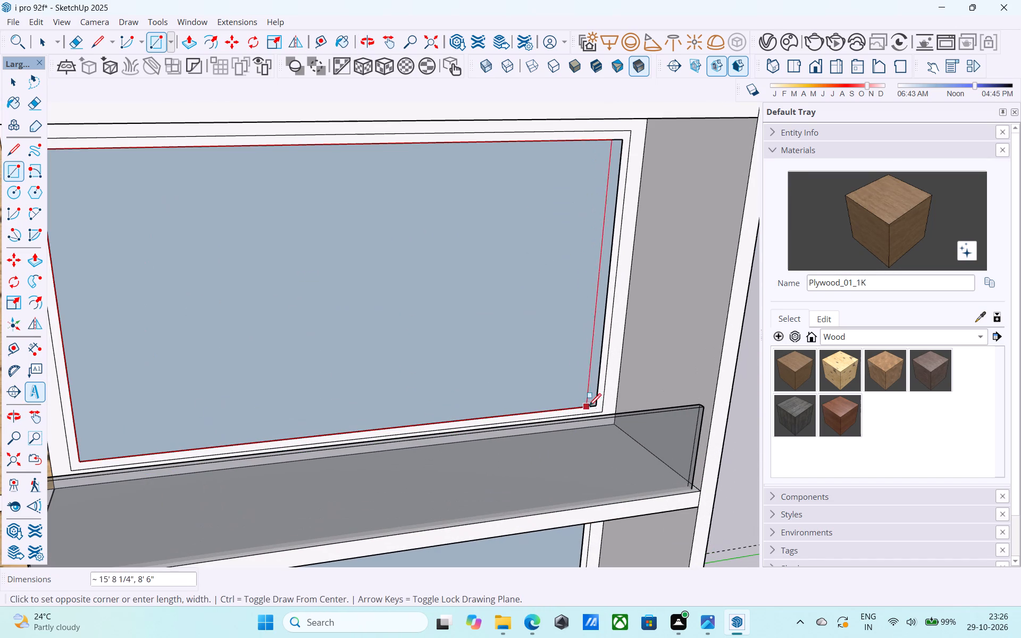
click(593, 406)
scroll(594, 404, down, 5)
shift+middle_drag(541, 446, 510, 295)
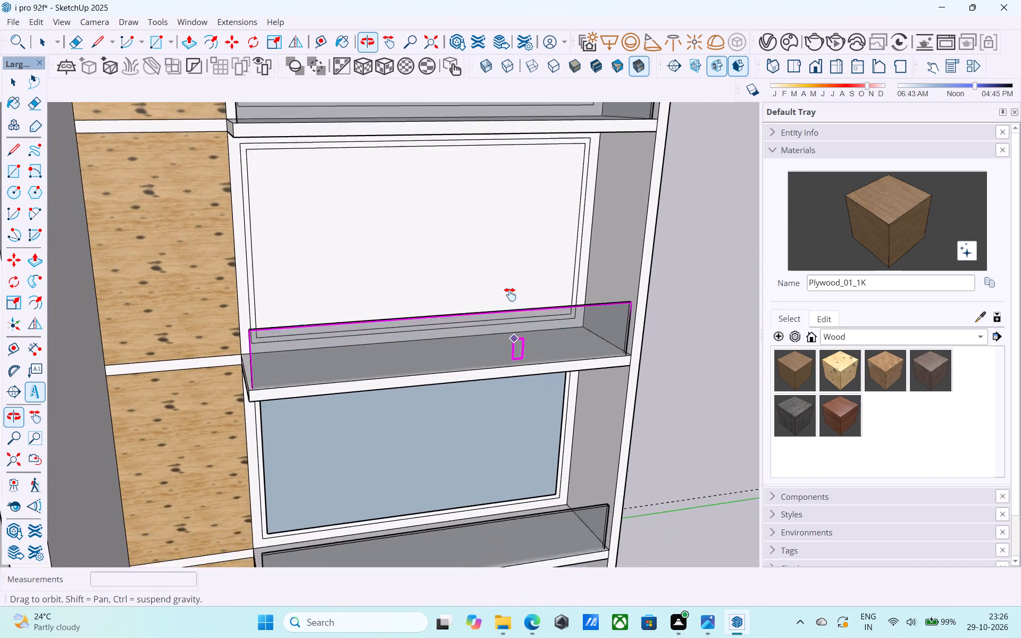
Draw a rectangle over the inner outline of the second frame above the mullioned opening, from corner to opposite corner.
shift+middle_drag(510, 295, 508, 255)
middle_drag(366, 384, 335, 332)
scroll(272, 318, up, 7)
click(237, 261)
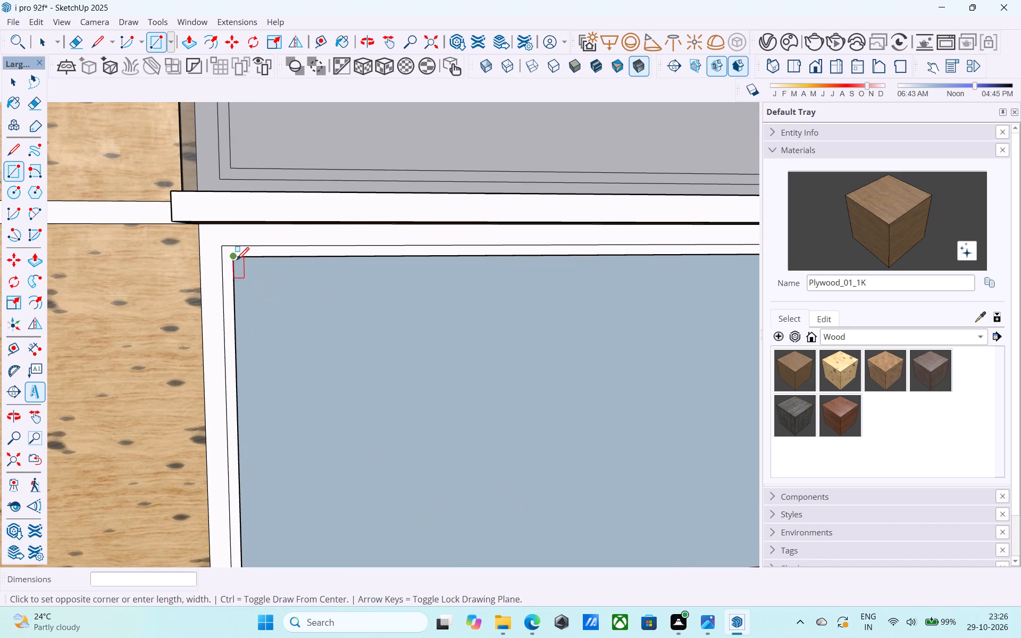
scroll(245, 264, down, 5)
shift+middle_drag(409, 392, 295, 413)
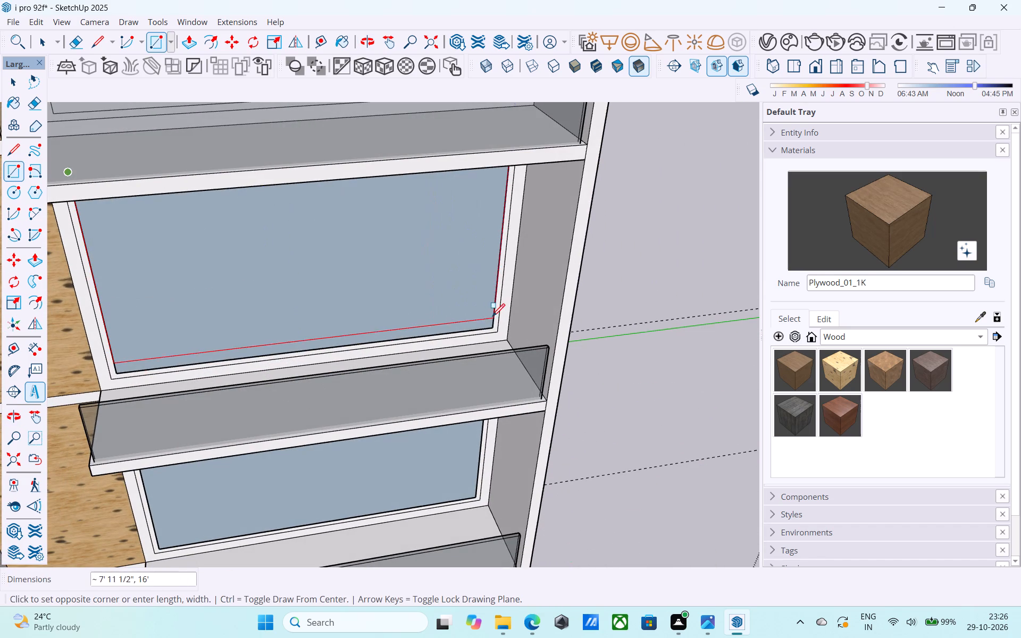
click(496, 324)
Draw a 16' by 8' 6" rectangle over the inner outline of the frame directly above the mullioned opening.
scroll(417, 342, down, 3)
shift+middle_drag(401, 343, 381, 266)
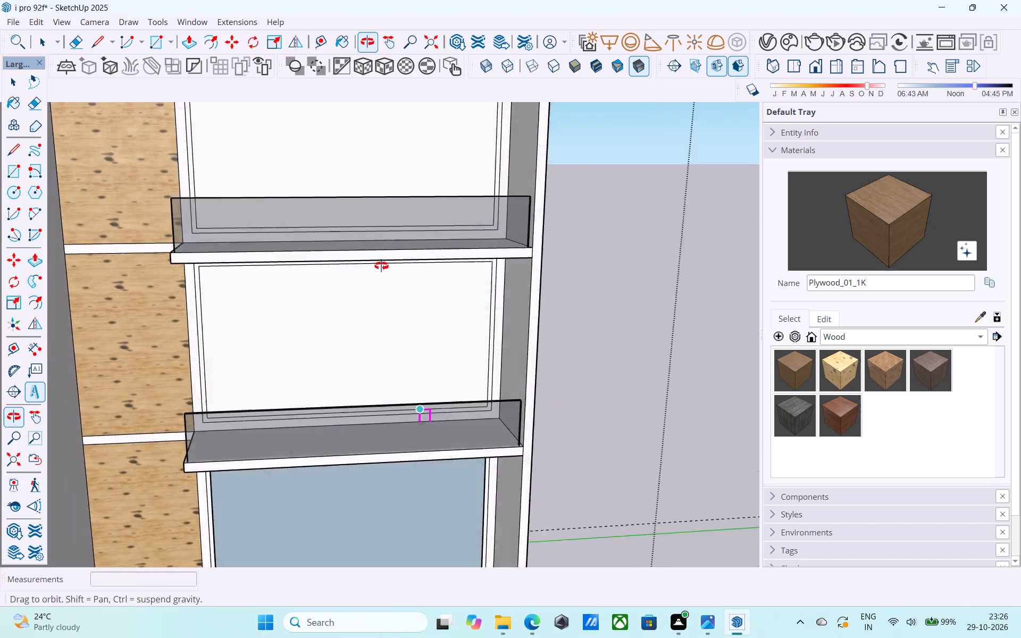
shift+middle_drag(381, 266, 372, 224)
middle_drag(245, 418, 269, 217)
scroll(218, 290, up, 6)
click(237, 250)
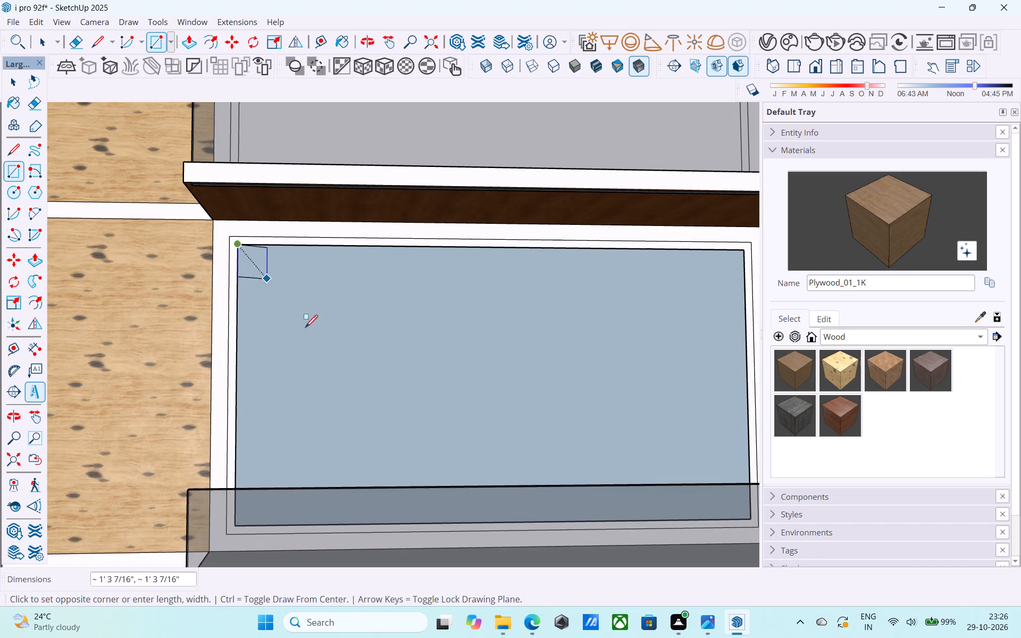
scroll(332, 361, down, 3)
middle_drag(400, 394, 333, 469)
click(542, 359)
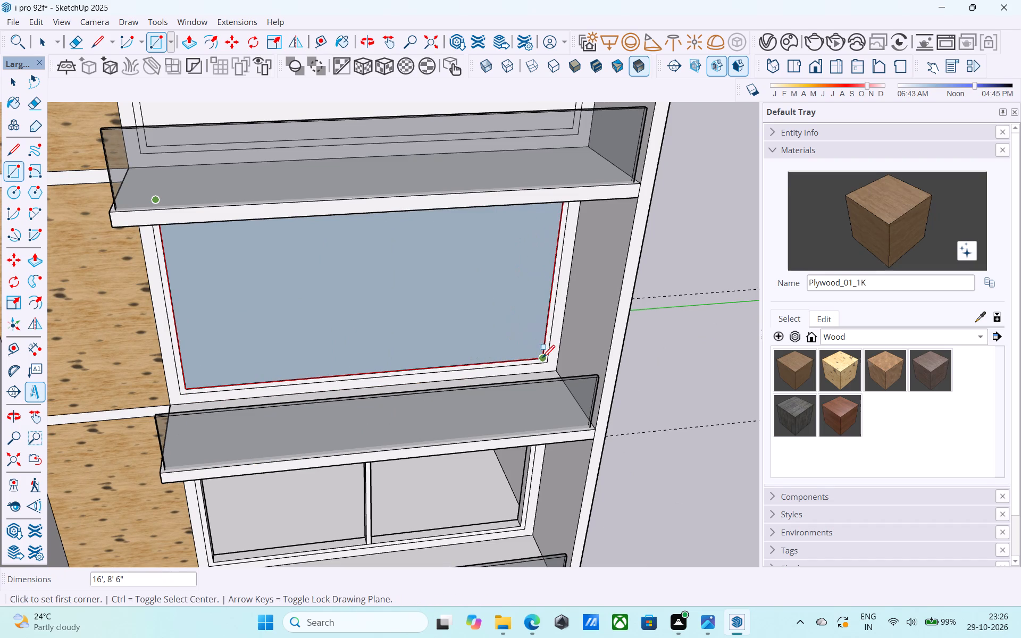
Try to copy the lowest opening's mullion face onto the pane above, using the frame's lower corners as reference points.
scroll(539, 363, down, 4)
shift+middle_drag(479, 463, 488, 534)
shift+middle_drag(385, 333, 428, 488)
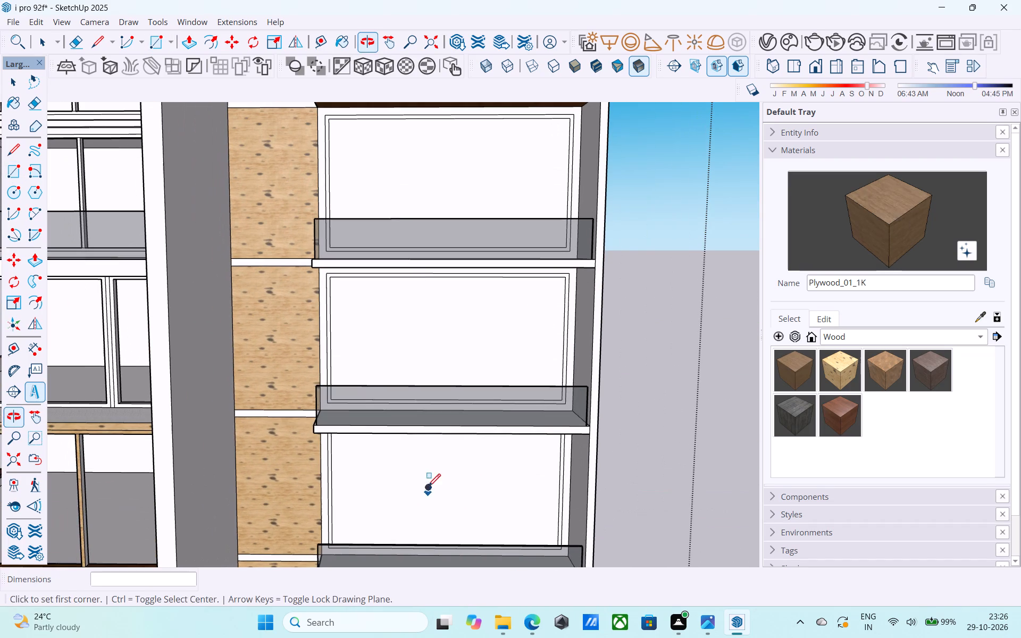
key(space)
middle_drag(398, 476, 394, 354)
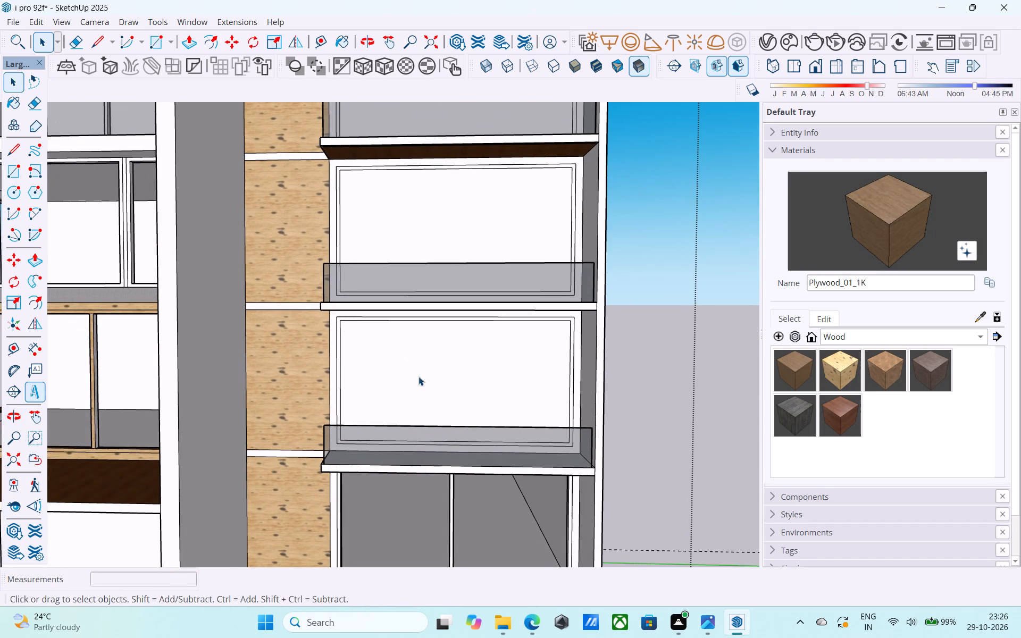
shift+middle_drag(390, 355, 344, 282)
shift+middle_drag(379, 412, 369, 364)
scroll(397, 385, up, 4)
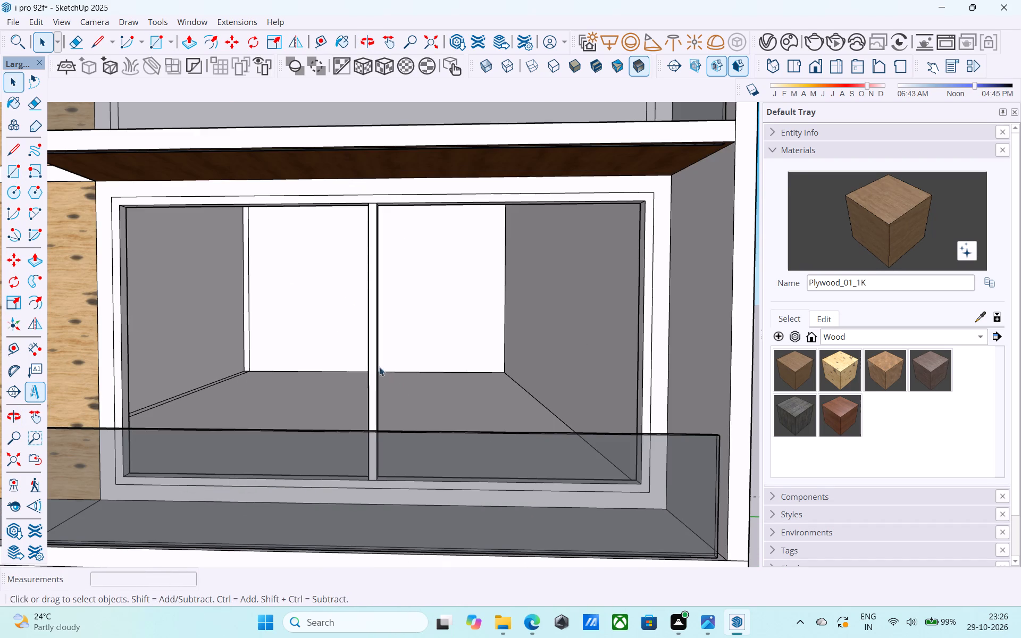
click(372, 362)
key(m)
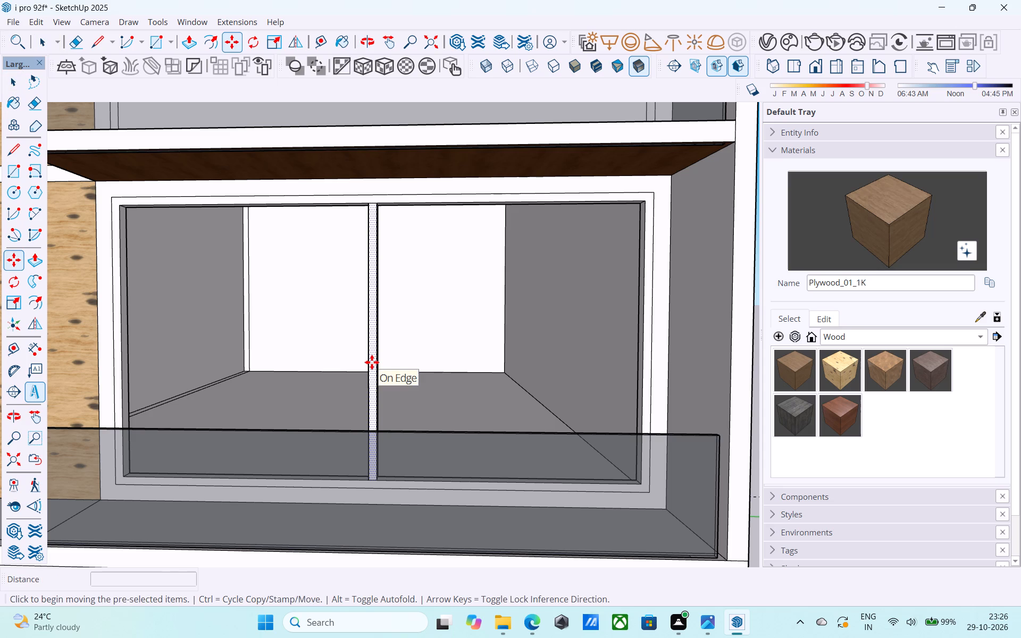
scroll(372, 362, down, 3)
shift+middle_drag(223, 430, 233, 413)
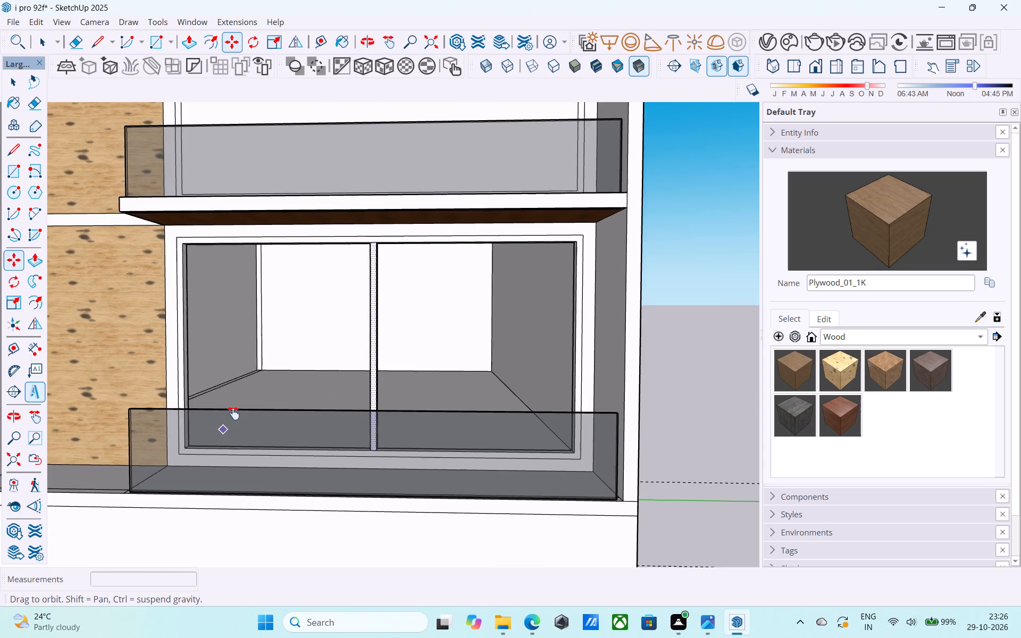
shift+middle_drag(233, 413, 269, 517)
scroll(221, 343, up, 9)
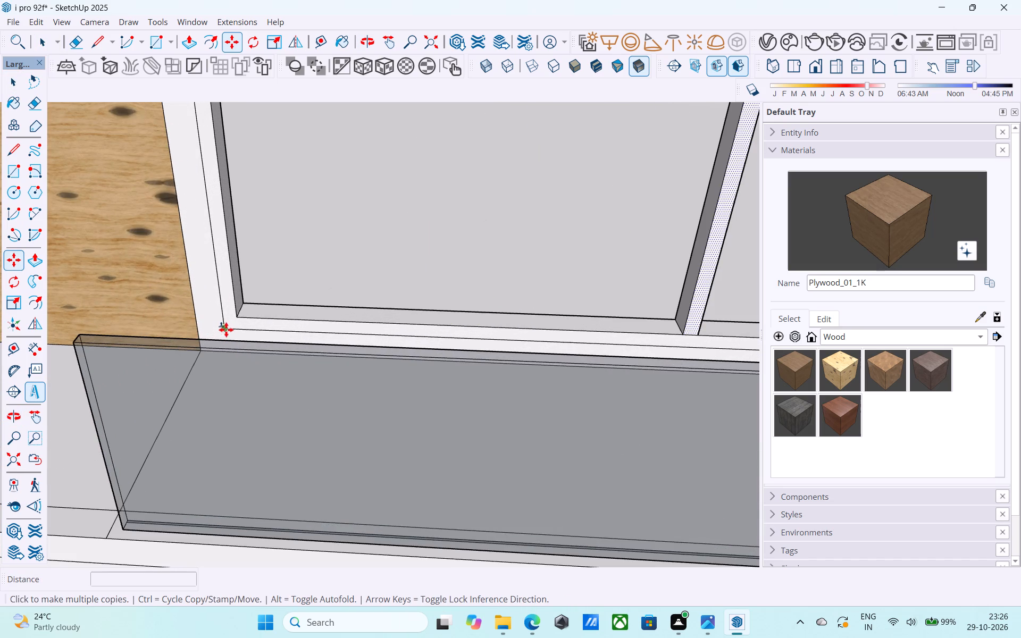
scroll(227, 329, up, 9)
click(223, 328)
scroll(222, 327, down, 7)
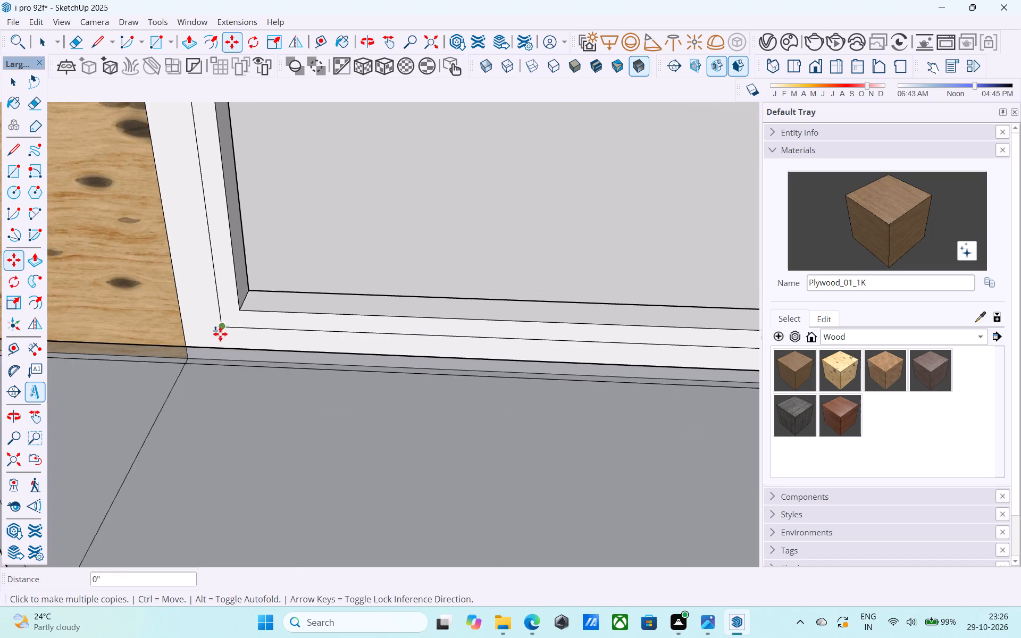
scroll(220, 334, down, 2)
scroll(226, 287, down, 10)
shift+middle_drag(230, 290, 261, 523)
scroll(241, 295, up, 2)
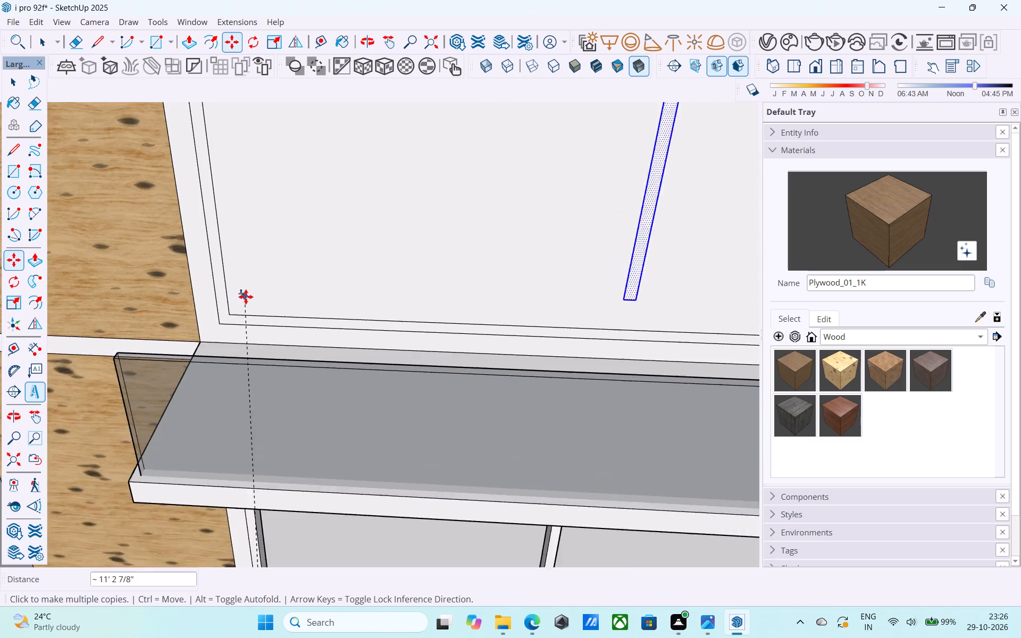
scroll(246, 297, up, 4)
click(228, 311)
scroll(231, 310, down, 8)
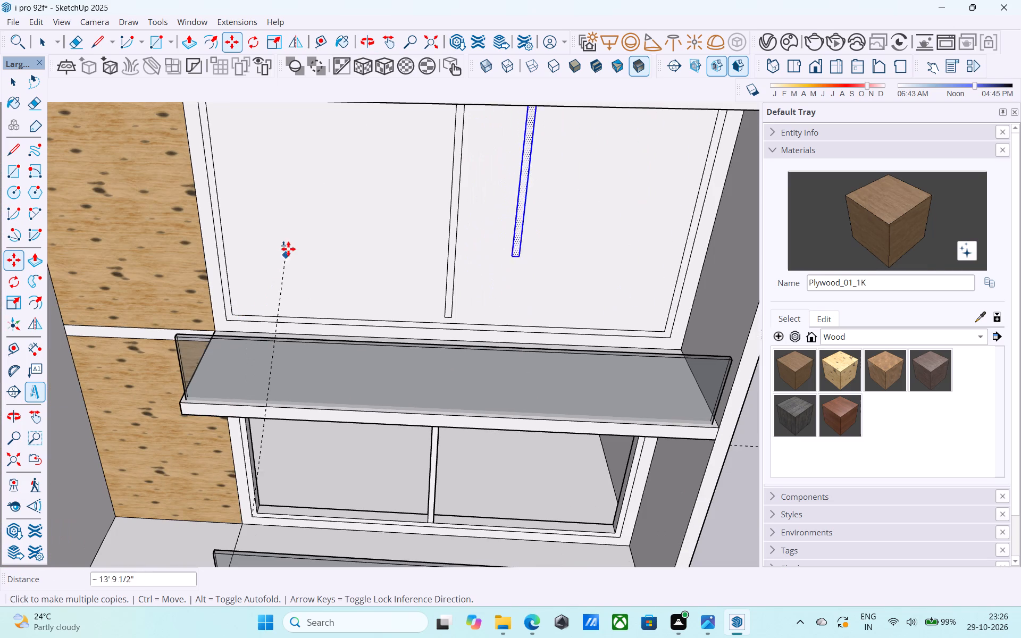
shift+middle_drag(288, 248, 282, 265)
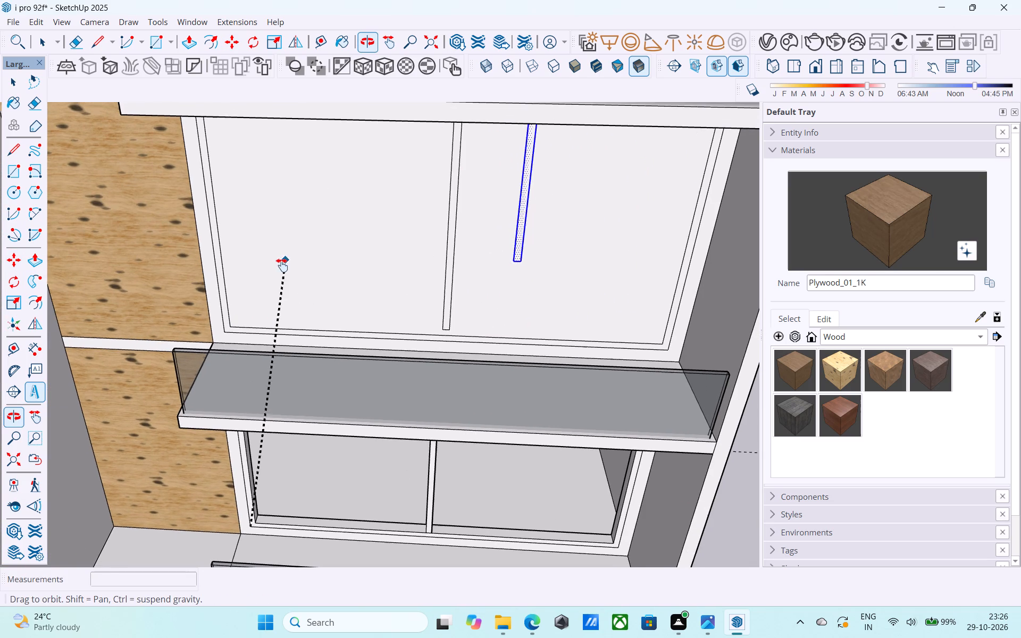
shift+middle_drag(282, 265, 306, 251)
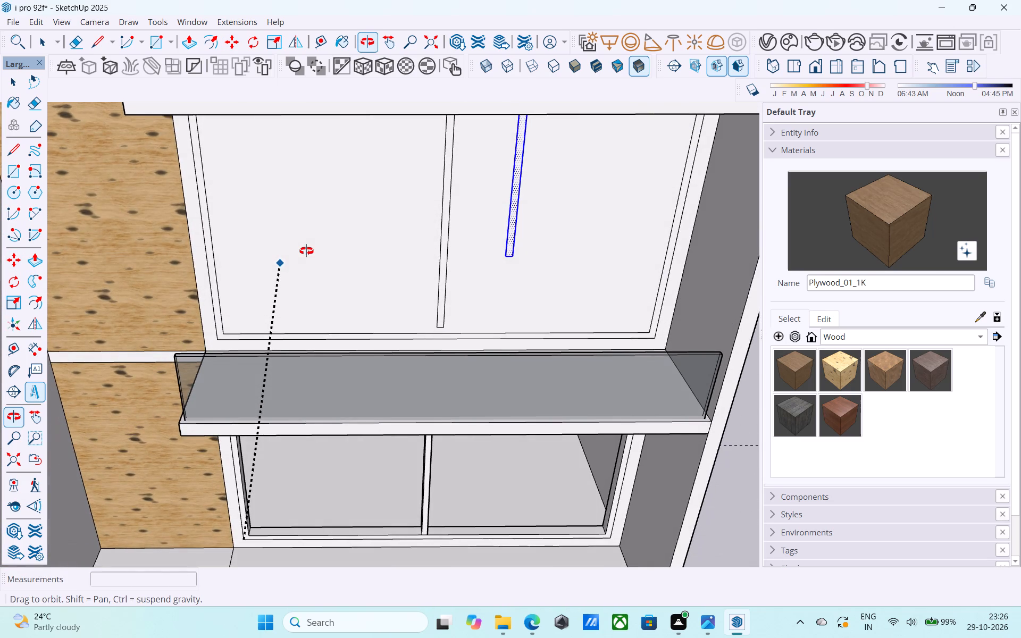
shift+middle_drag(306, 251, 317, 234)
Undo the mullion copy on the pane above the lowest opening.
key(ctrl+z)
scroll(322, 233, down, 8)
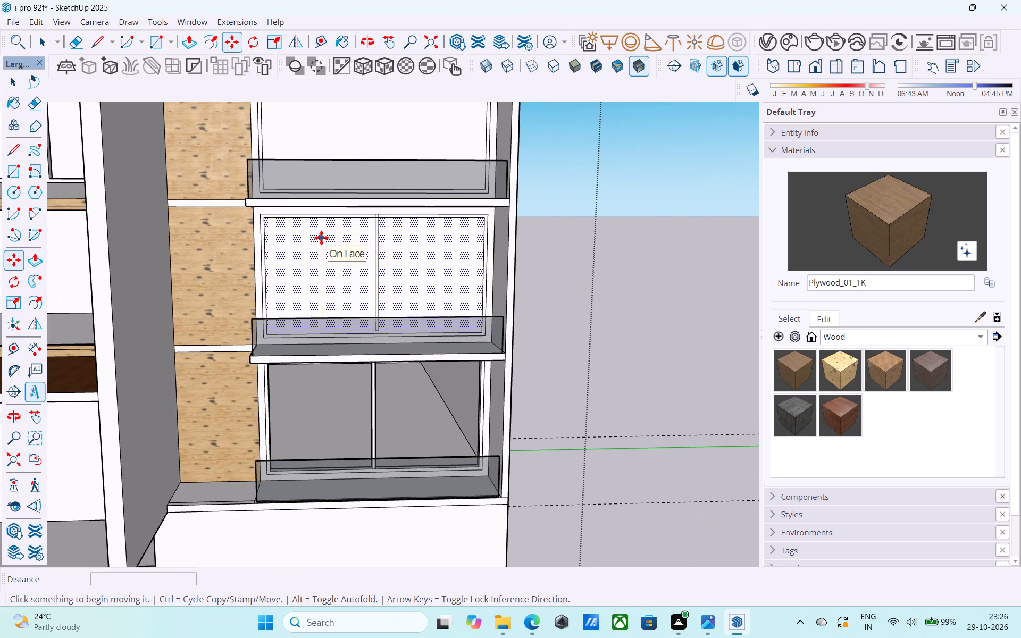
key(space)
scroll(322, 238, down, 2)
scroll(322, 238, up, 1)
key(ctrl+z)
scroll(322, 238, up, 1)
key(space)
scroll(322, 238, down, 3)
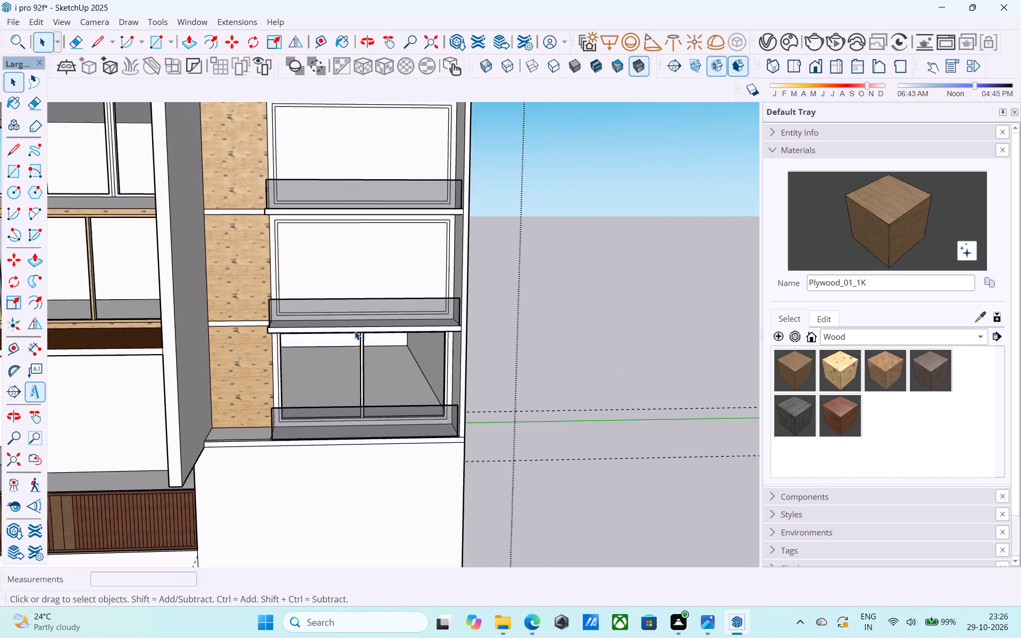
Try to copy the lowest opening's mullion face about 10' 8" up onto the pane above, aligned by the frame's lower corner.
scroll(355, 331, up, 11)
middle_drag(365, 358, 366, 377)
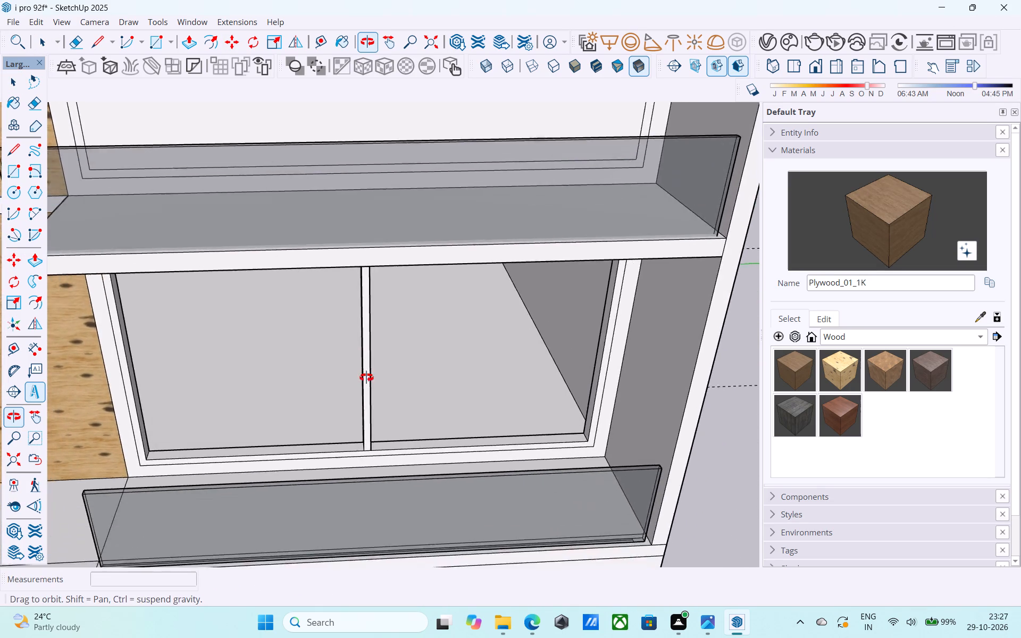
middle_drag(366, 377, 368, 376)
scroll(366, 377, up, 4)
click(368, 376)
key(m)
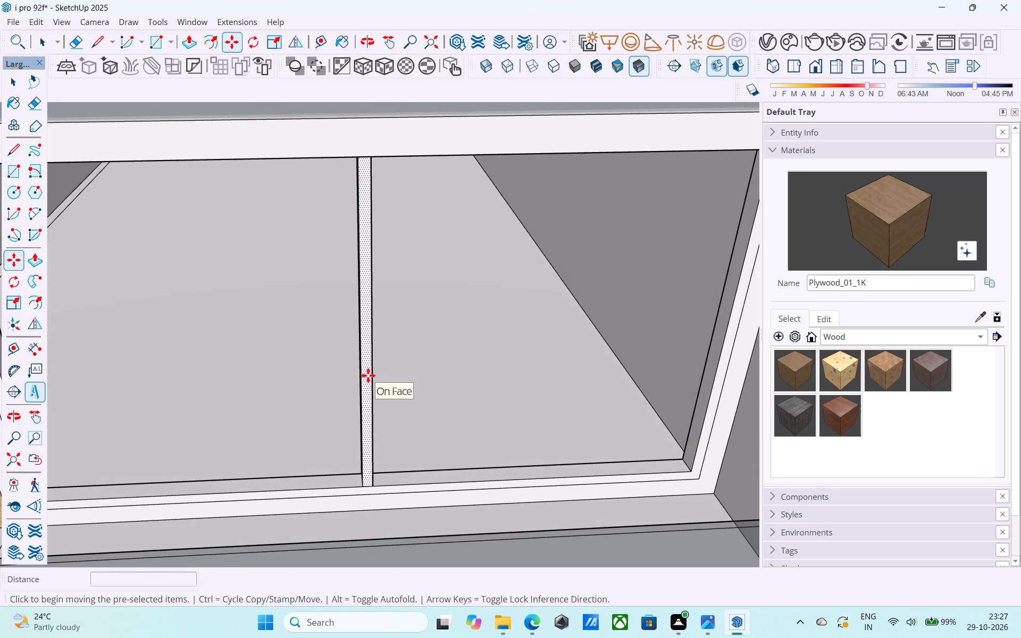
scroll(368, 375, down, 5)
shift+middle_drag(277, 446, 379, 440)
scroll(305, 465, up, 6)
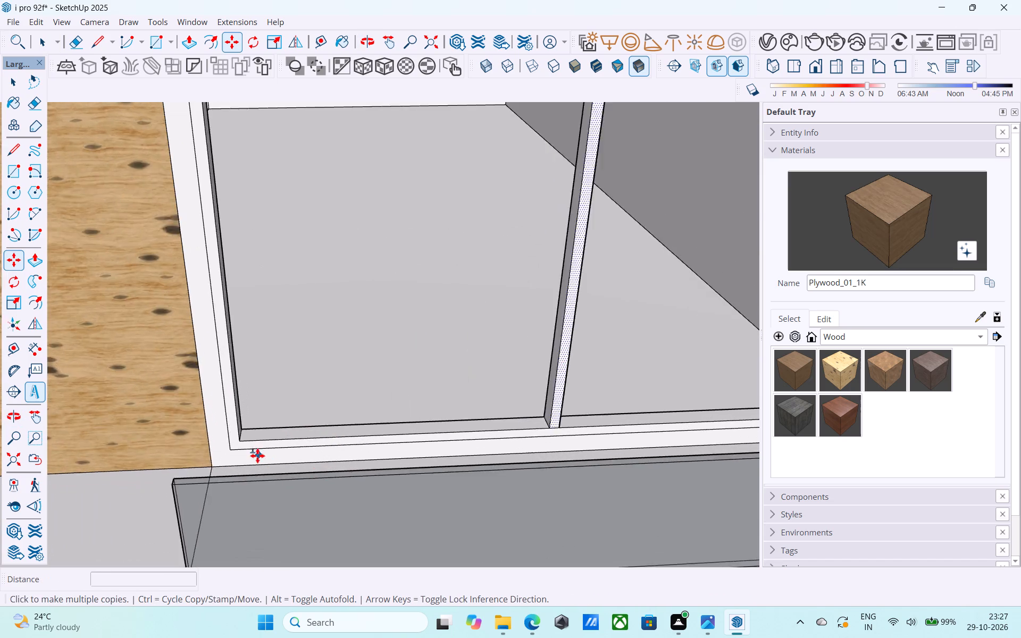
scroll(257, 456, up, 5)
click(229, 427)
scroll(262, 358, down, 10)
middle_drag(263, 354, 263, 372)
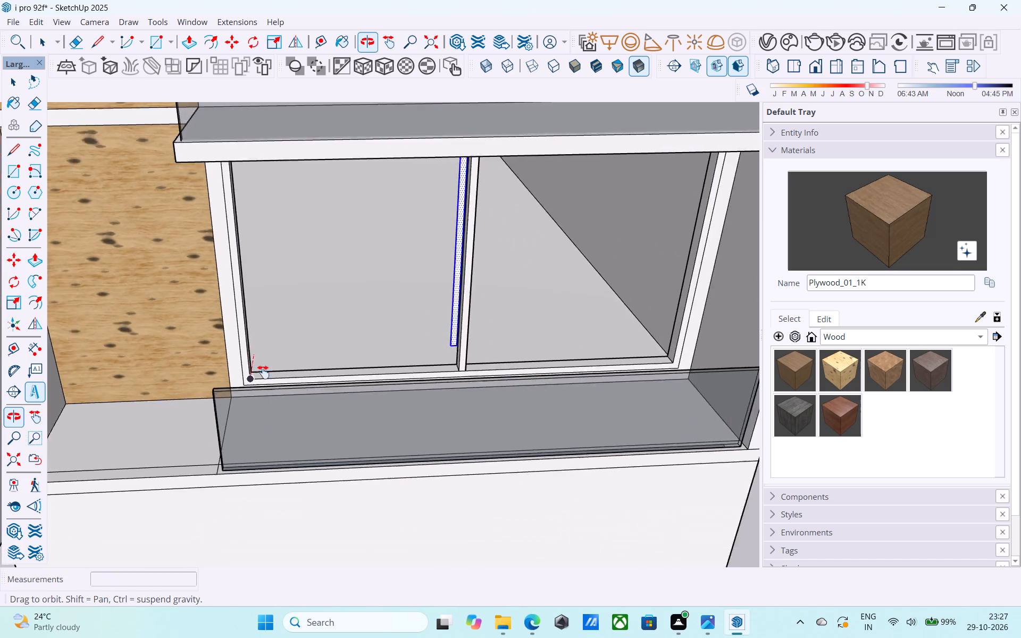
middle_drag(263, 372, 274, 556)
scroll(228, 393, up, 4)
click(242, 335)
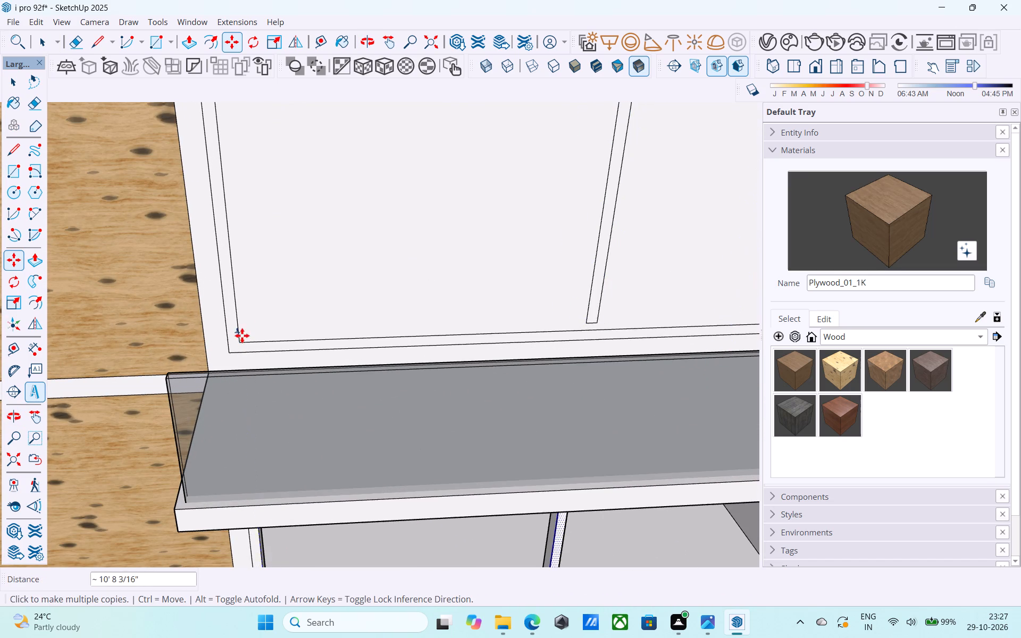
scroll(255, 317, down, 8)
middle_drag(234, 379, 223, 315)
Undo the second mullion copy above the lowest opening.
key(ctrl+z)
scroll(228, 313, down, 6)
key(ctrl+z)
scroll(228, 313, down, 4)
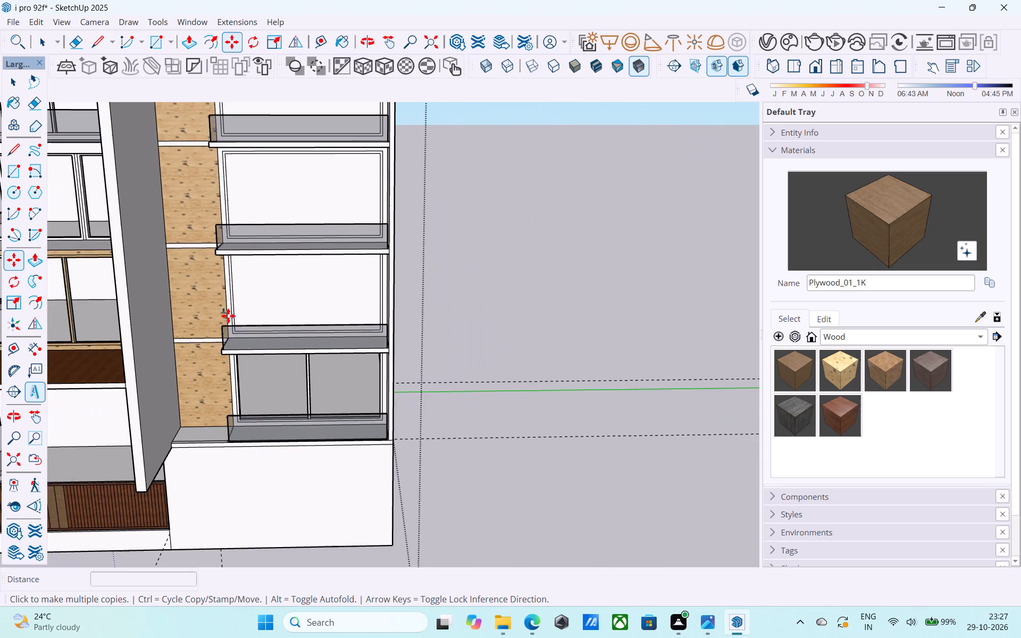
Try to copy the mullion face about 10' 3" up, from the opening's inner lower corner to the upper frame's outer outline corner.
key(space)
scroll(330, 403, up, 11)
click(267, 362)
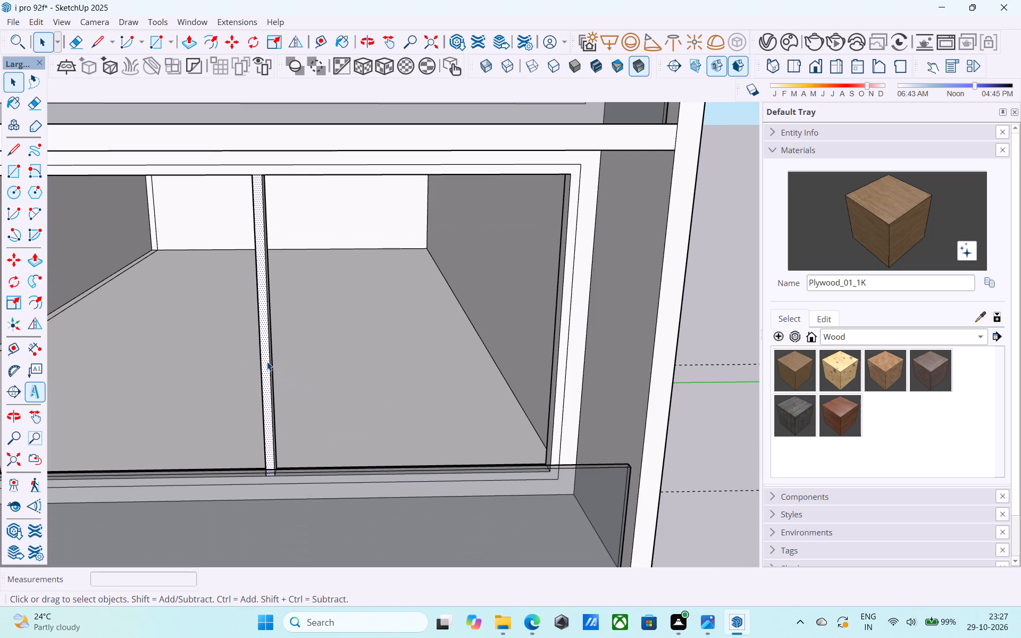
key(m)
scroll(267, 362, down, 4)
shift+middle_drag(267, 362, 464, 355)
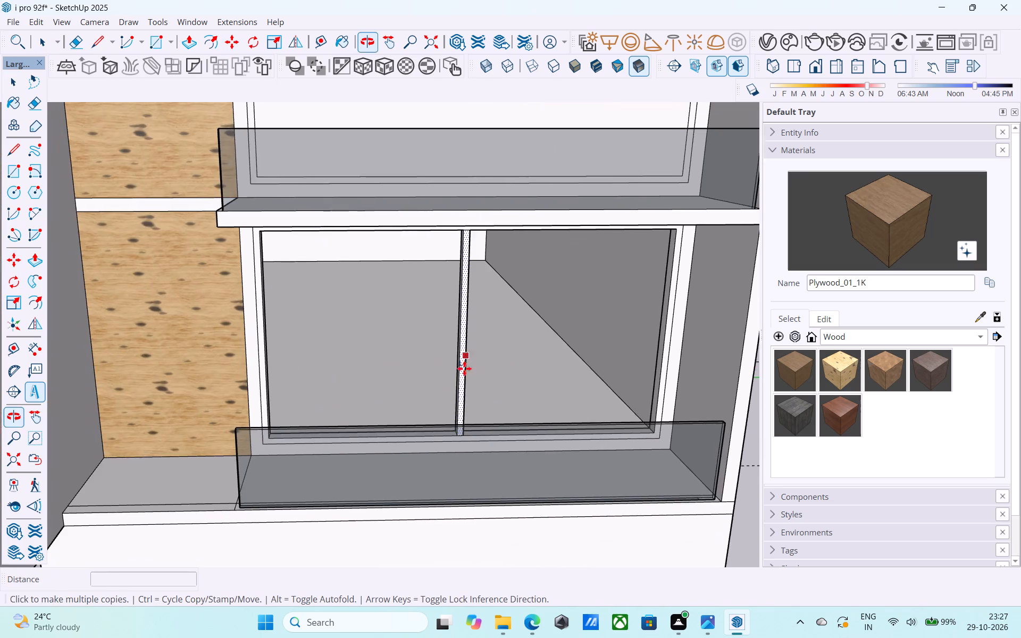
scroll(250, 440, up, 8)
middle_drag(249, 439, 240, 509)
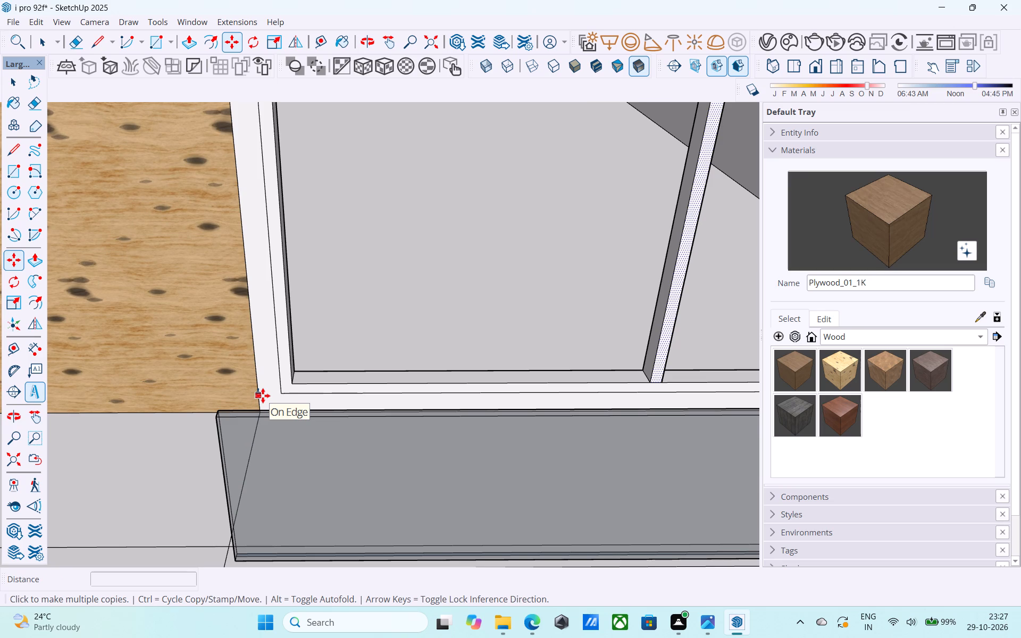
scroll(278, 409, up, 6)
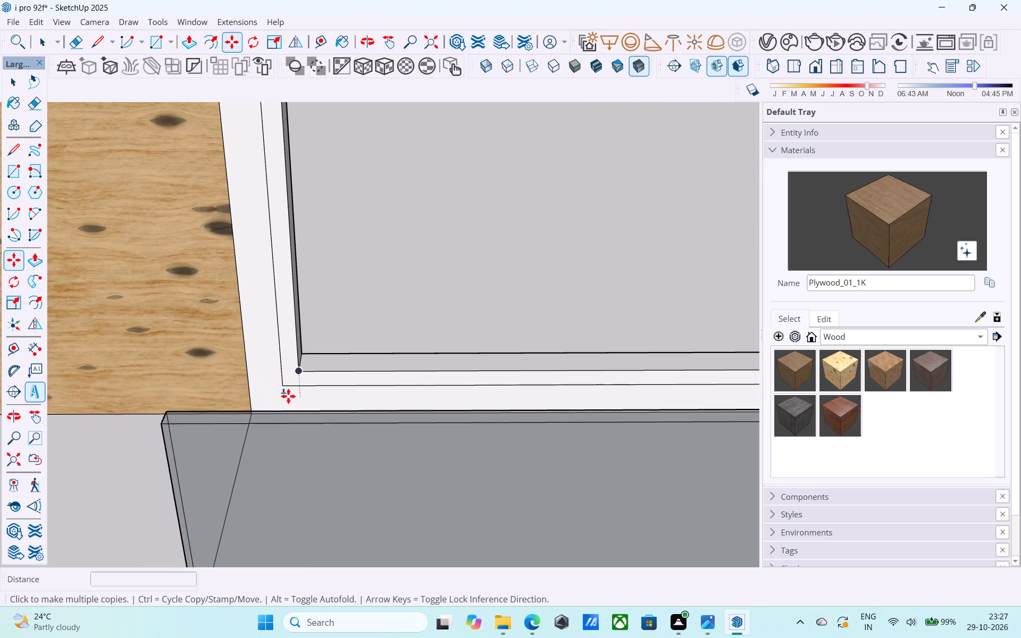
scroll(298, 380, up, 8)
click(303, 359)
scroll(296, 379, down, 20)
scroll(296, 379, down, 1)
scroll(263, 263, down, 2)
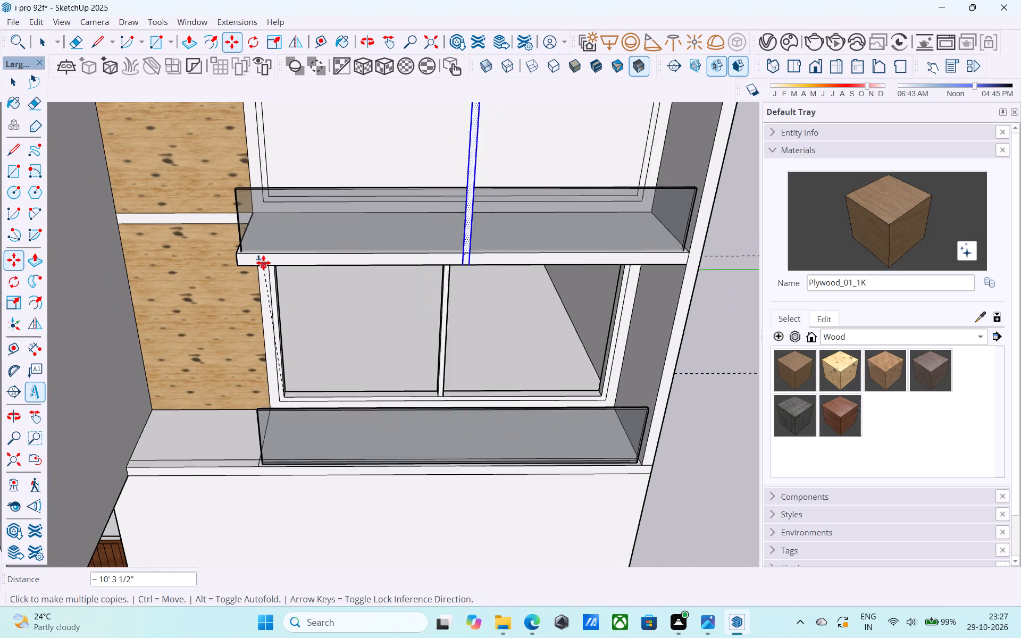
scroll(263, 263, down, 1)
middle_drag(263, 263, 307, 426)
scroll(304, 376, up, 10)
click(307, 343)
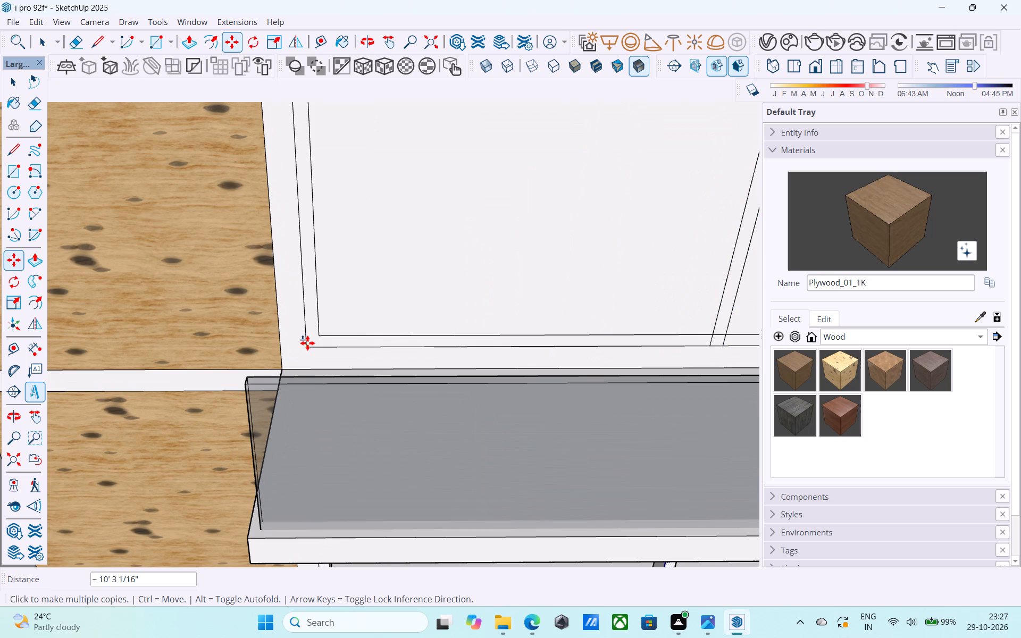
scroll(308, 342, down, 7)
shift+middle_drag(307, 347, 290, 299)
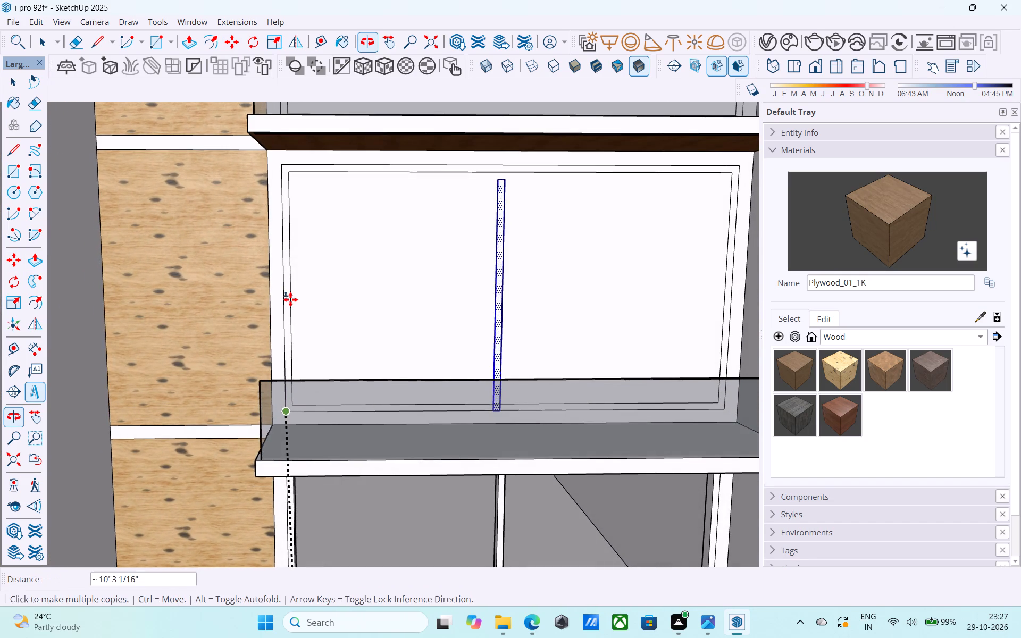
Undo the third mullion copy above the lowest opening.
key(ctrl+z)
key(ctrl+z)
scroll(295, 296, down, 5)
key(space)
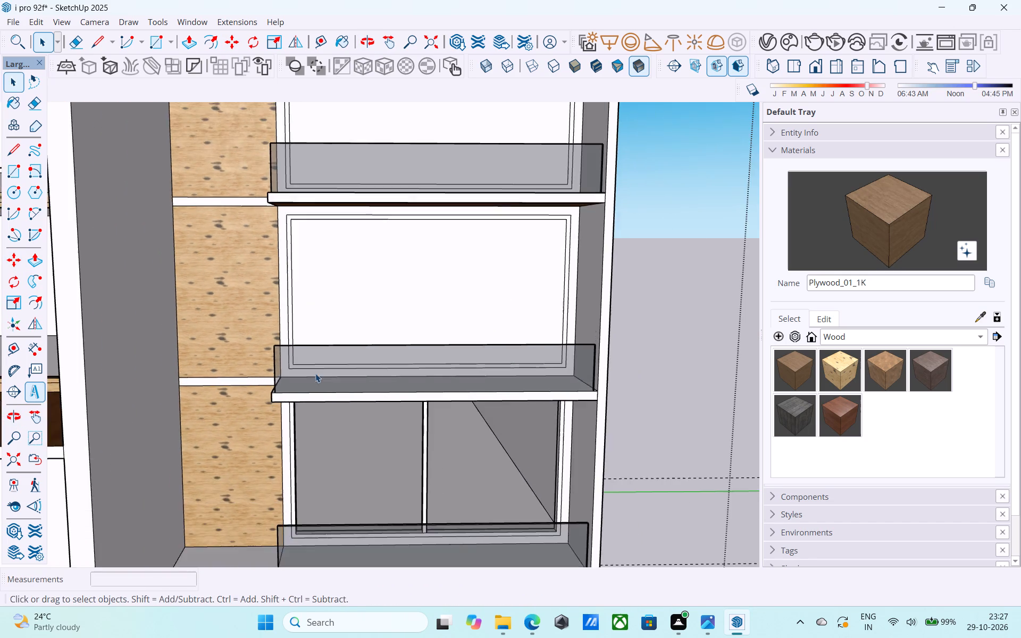
Copy the lowest opening's central mullion face 10' 6" up onto the pane above, aligned by the frames' matching lower corners.
scroll(341, 482, up, 5)
click(497, 483)
shift+middle_drag(497, 483, 495, 401)
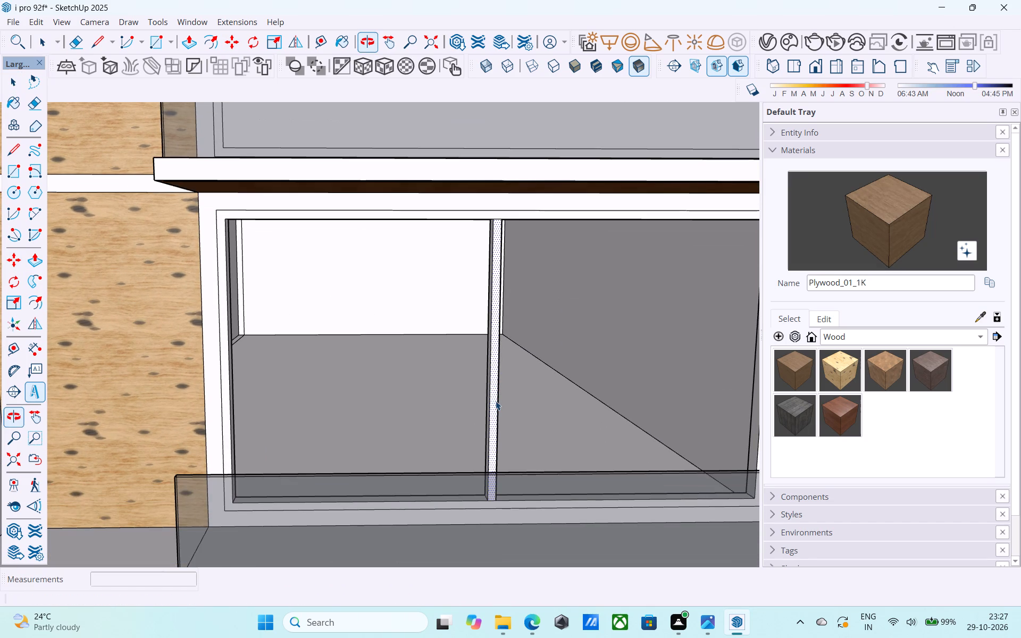
key(m)
scroll(496, 400, down, 4)
shift+middle_drag(372, 474, 369, 444)
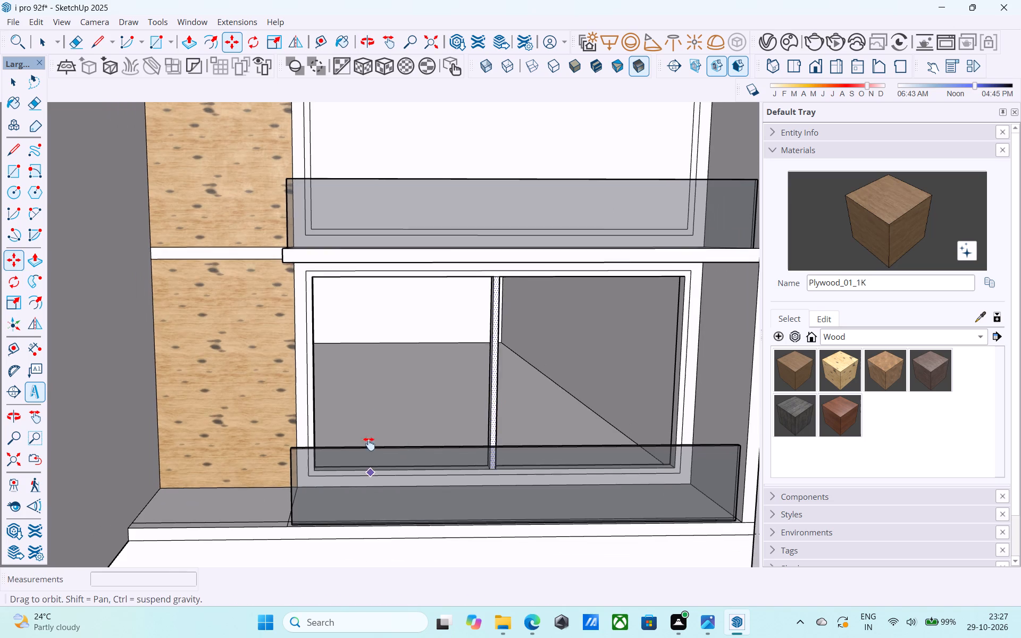
shift+middle_drag(369, 444, 393, 533)
scroll(304, 345, up, 8)
click(304, 341)
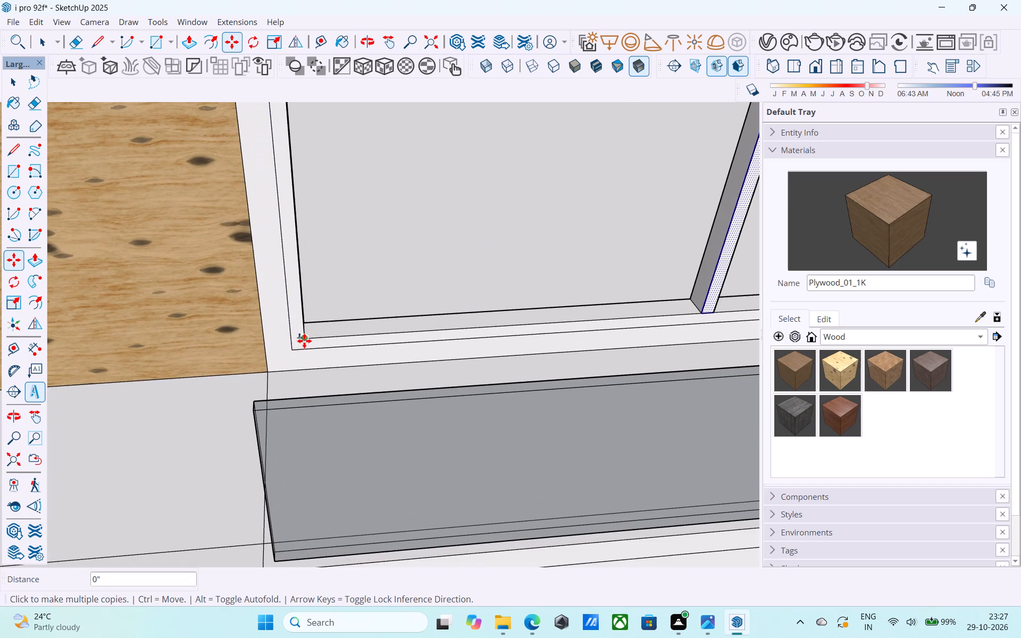
scroll(307, 338, down, 7)
shift+middle_drag(311, 350, 340, 584)
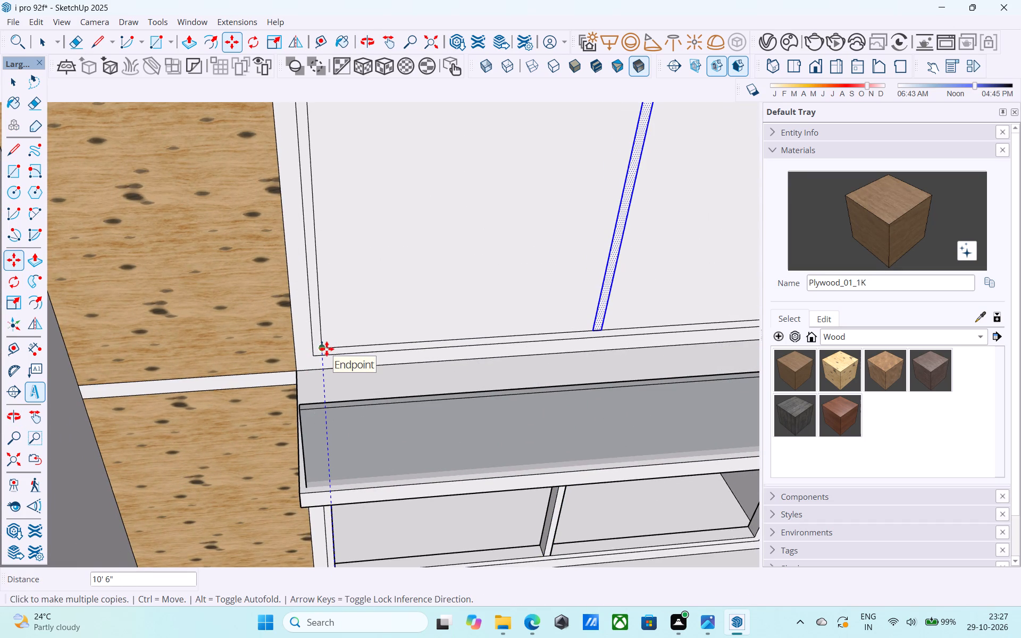
click(327, 349)
Place mullion copies on the next three floors' panes, the first at 21', each aligned by the frame's matching lower corner.
scroll(327, 347, down, 4)
middle_drag(327, 347, 331, 531)
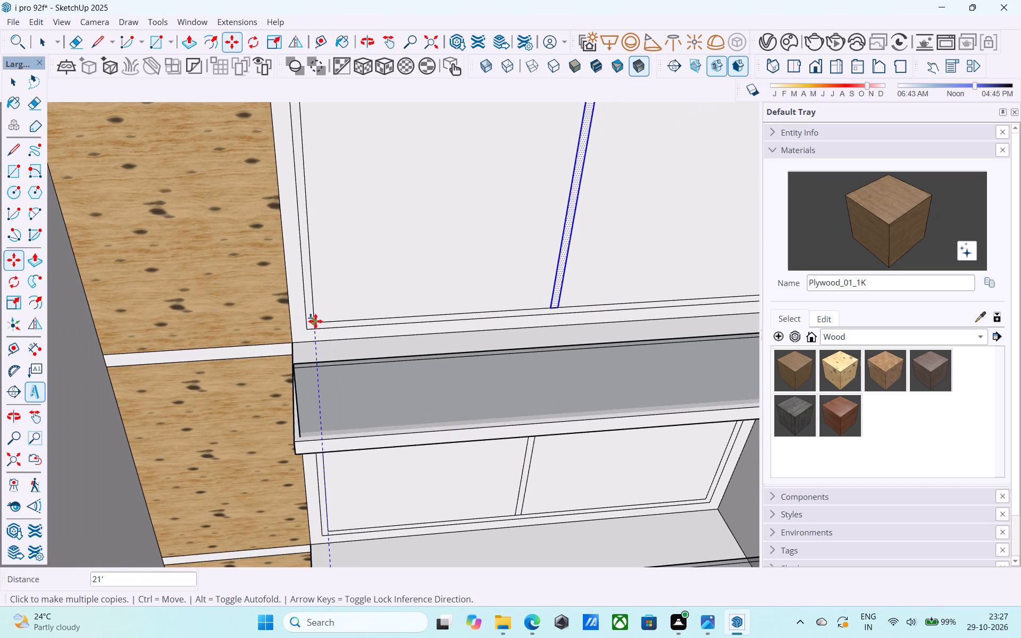
click(315, 321)
scroll(316, 315, down, 3)
shift+middle_drag(316, 315, 312, 546)
click(291, 356)
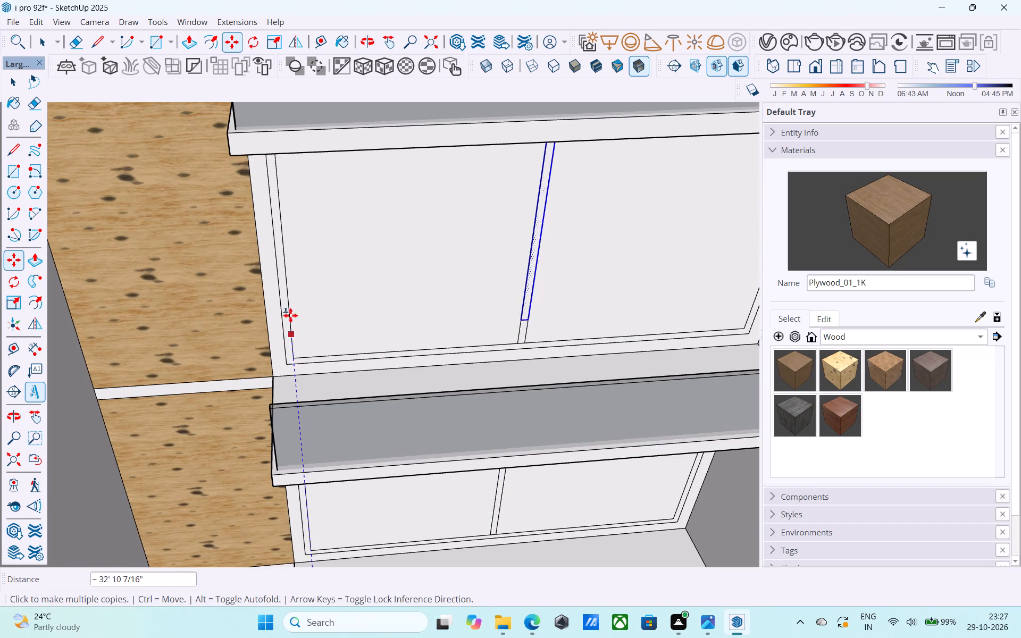
middle_drag(290, 315, 302, 637)
click(283, 446)
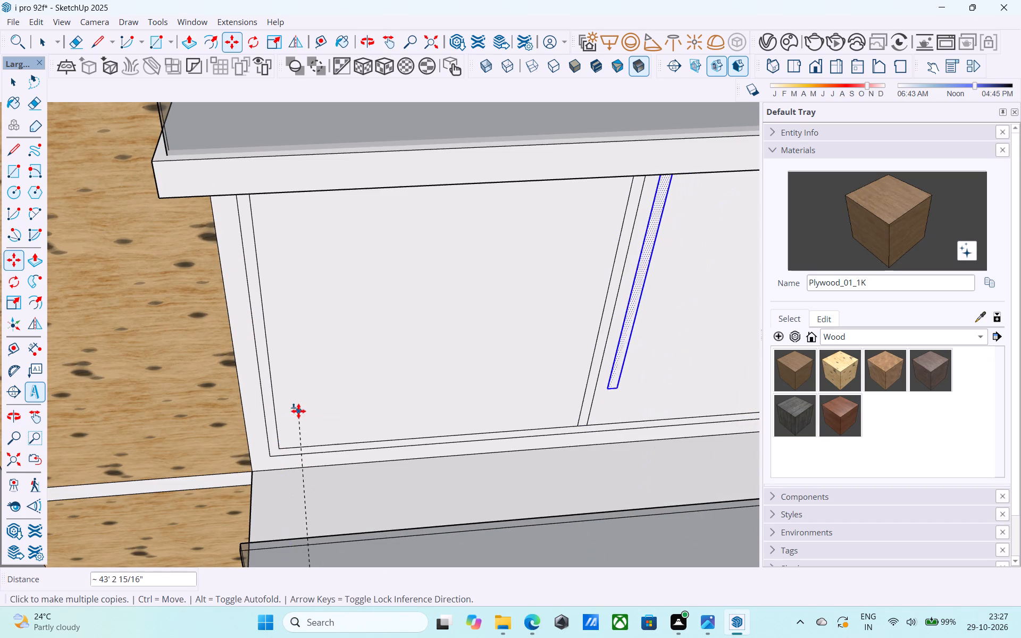
Place mullion copies on the top three floors' panes at 52' 6", 63' and 73' 6", aligned by the frame's lower corner.
scroll(298, 410, down, 5)
middle_drag(298, 409, 327, 563)
click(301, 385)
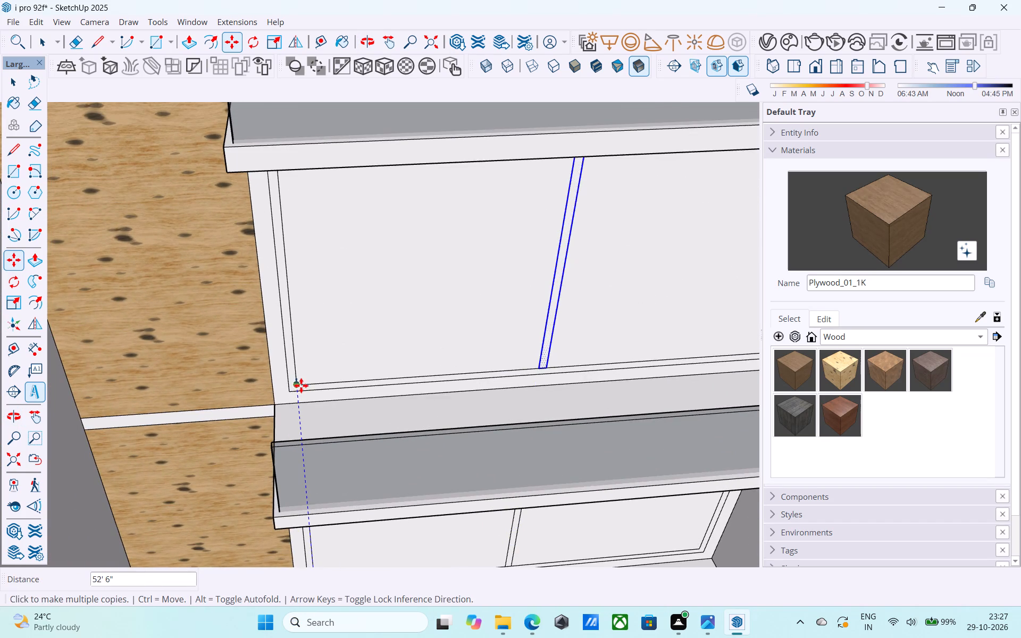
scroll(300, 385, down, 4)
shift+middle_drag(299, 387, 303, 568)
click(282, 394)
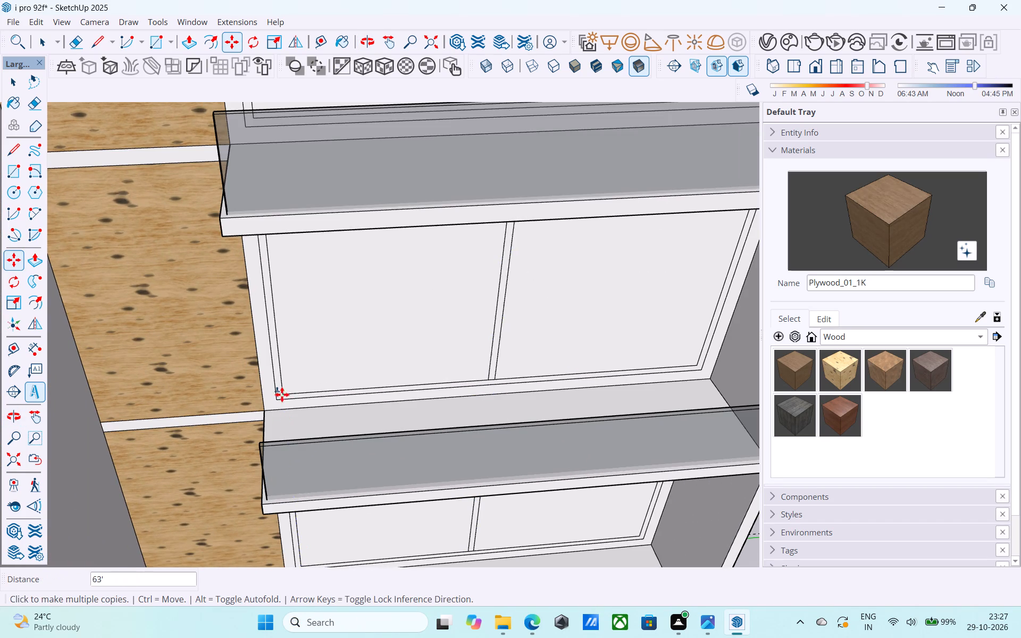
scroll(283, 387, down, 4)
shift+middle_drag(283, 392, 315, 552)
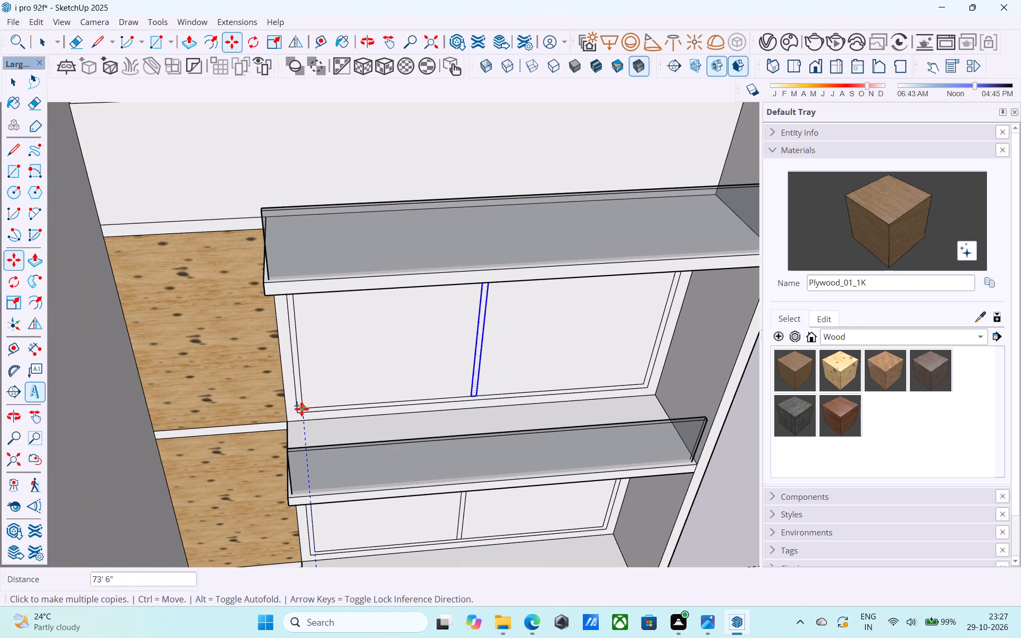
click(302, 409)
scroll(308, 394, down, 4)
middle_drag(308, 394, 293, 301)
scroll(294, 293, down, 4)
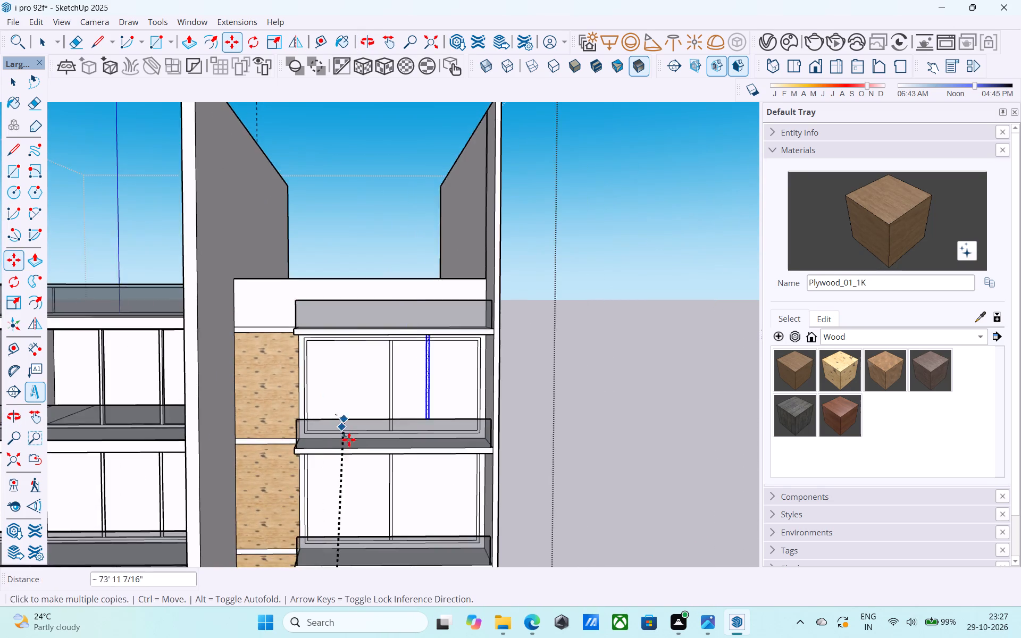
shift+middle_drag(349, 440, 276, 267)
scroll(312, 395, down, 2)
shift+middle_drag(322, 442, 308, 291)
shift+middle_drag(316, 430, 315, 261)
shift+middle_drag(313, 436, 340, 261)
scroll(326, 311, up, 5)
key(space)
Push both panes of the opening directly above the lowest one back 6" with Push/Pull.
click(320, 326)
scroll(320, 326, up, 5)
key(p)
click(320, 328)
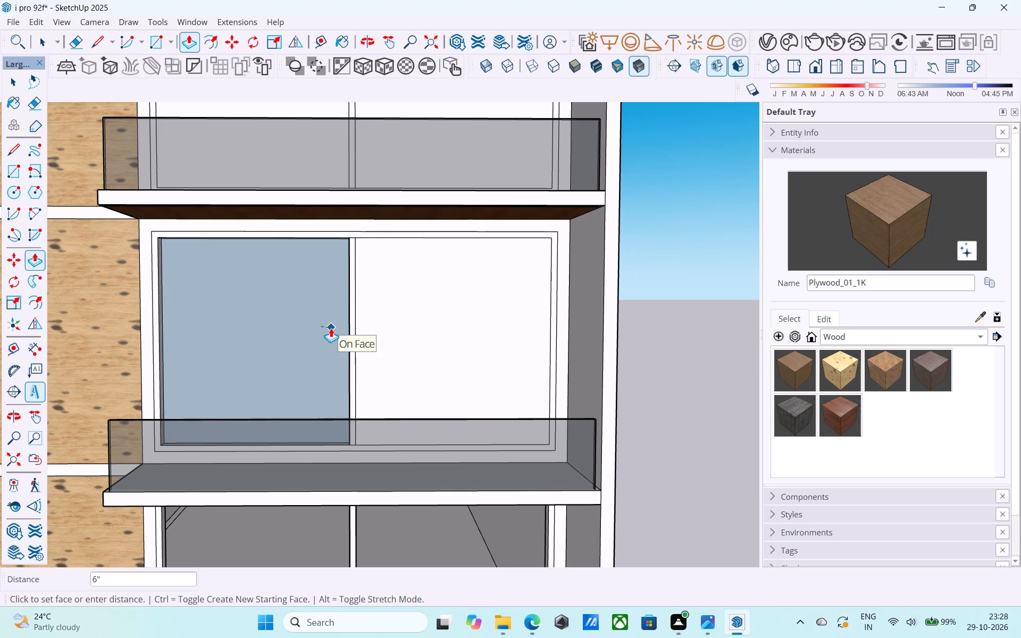
click(331, 328)
double_click(421, 345)
Push back both panes of the third opening from the bottom, redoing the first pane's push after undoing it.
scroll(421, 345, down, 2)
shift+middle_drag(421, 345, 447, 430)
double_click(376, 324)
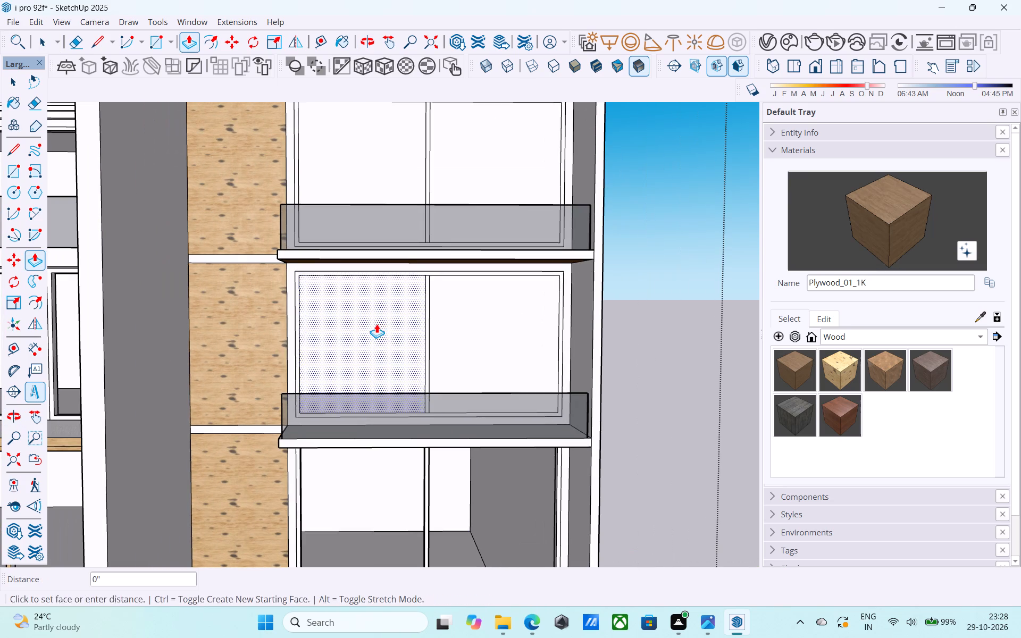
key(ctrl+z)
click(403, 350)
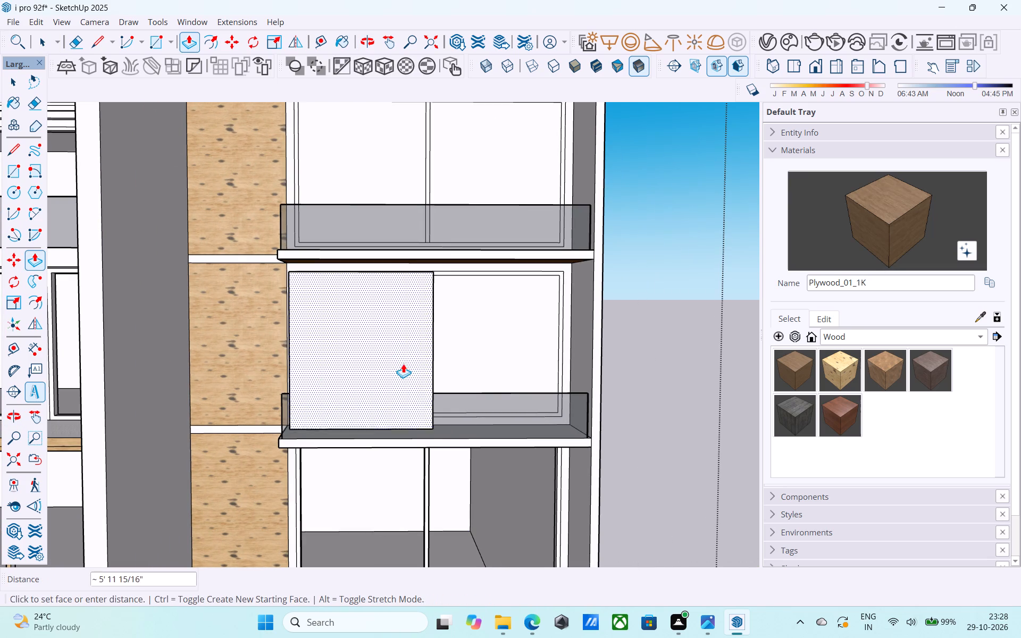
click(406, 312)
double_click(455, 324)
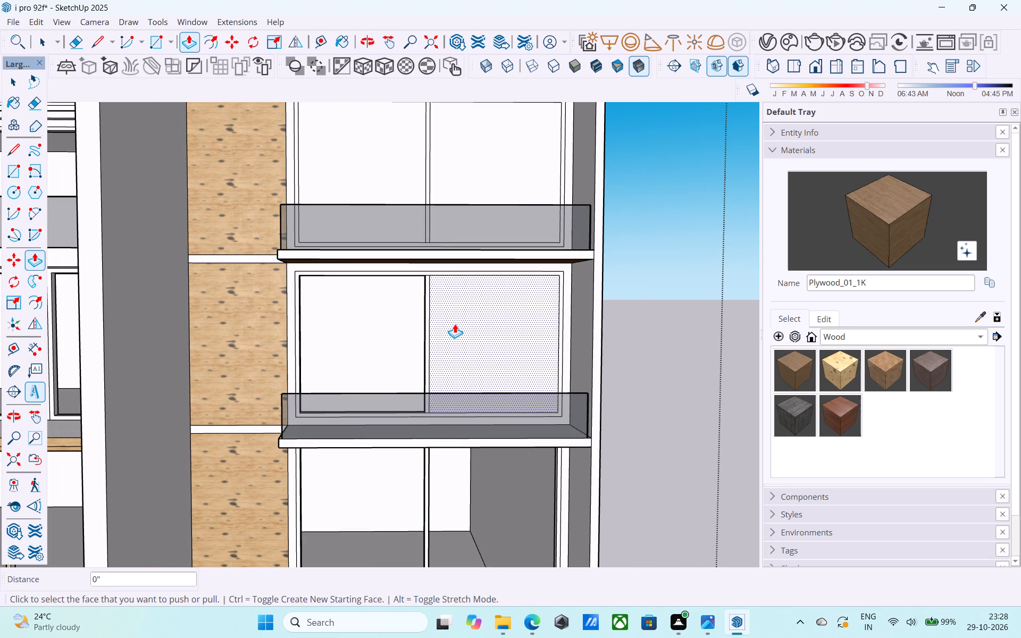
Repeat the same push on both panes of the fourth and fifth openings from the bottom.
shift+middle_drag(455, 324, 468, 440)
double_click(384, 356)
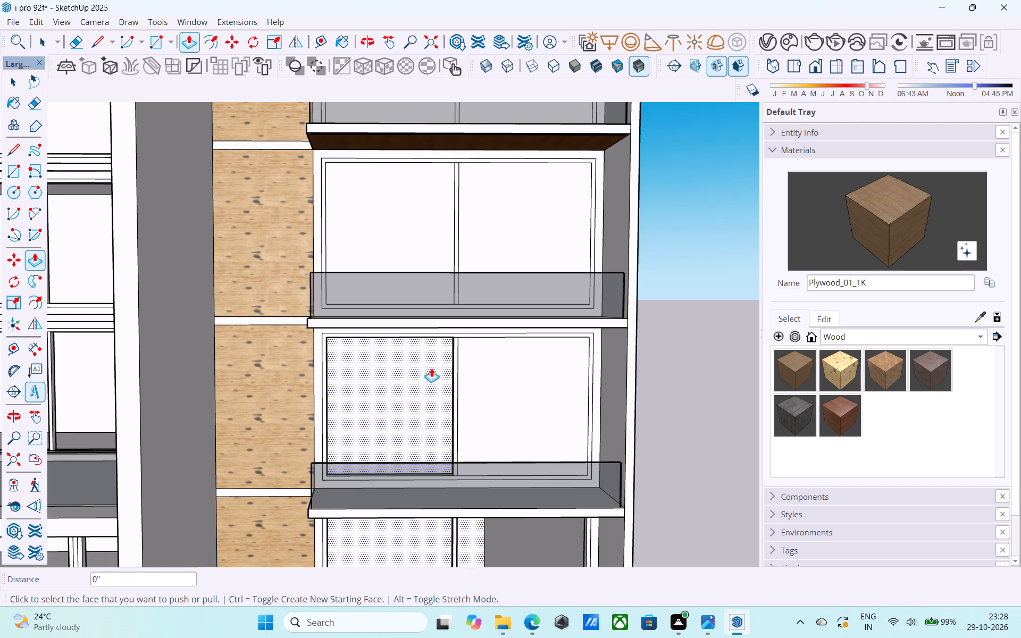
scroll(445, 374, up, 5)
middle_drag(438, 380, 474, 383)
scroll(474, 383, down, 5)
double_click(649, 390)
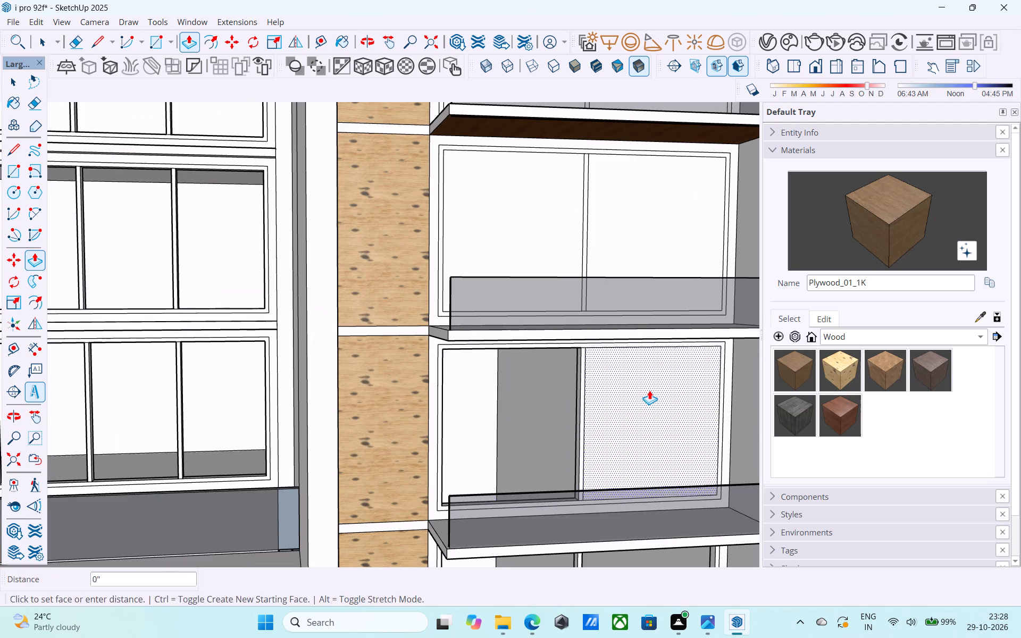
middle_drag(643, 389, 523, 435)
double_click(381, 295)
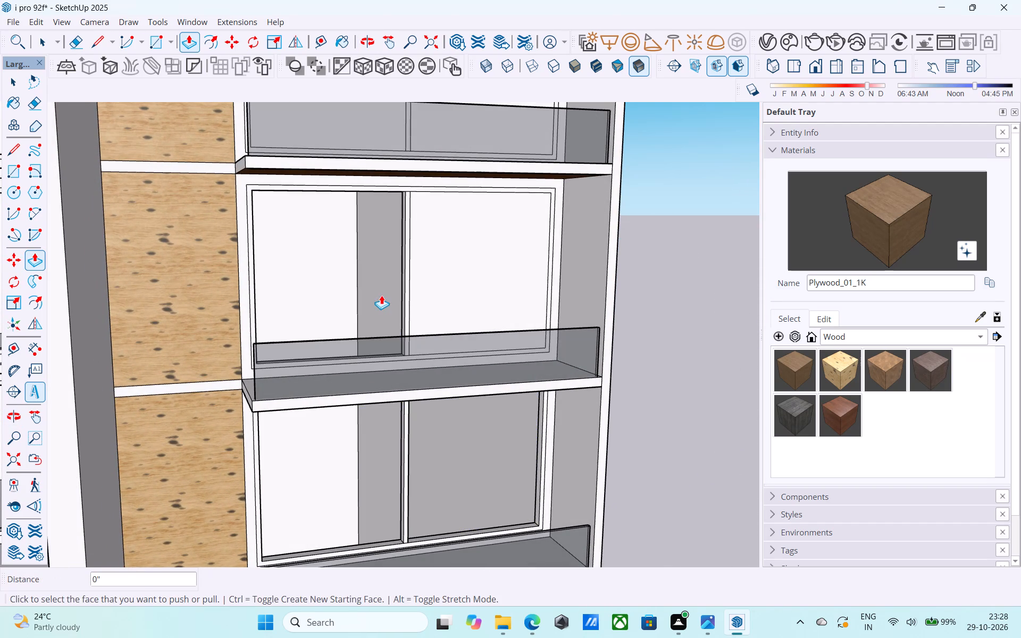
double_click(424, 282)
Repeat the same push on both panes of the remaining three openings up to the top floor.
shift+middle_drag(424, 282, 455, 418)
double_click(394, 290)
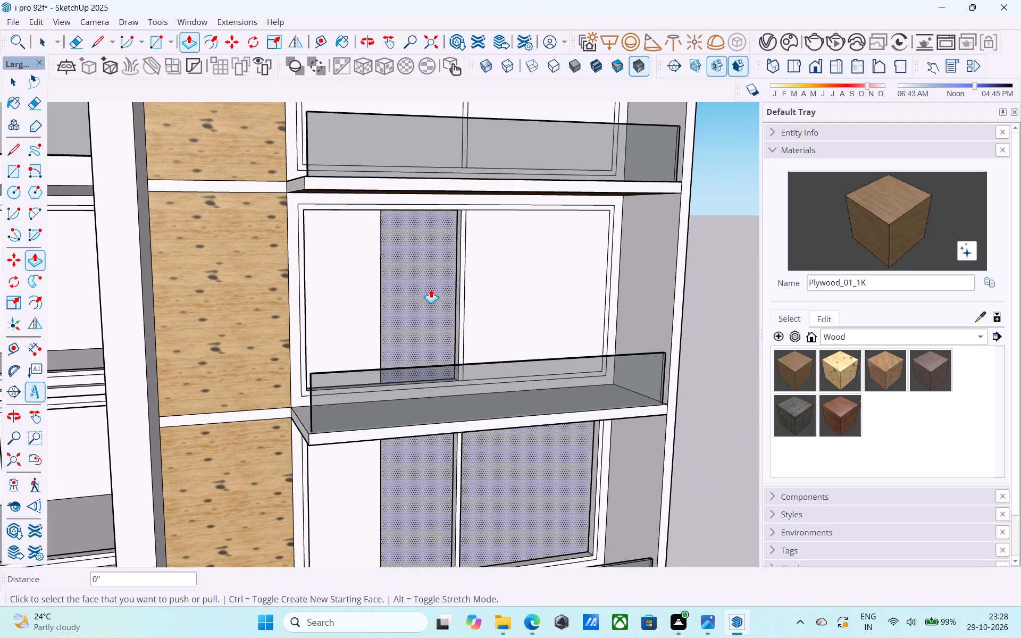
double_click(500, 274)
scroll(501, 274, down, 3)
shift+middle_drag(501, 274, 501, 414)
double_click(453, 339)
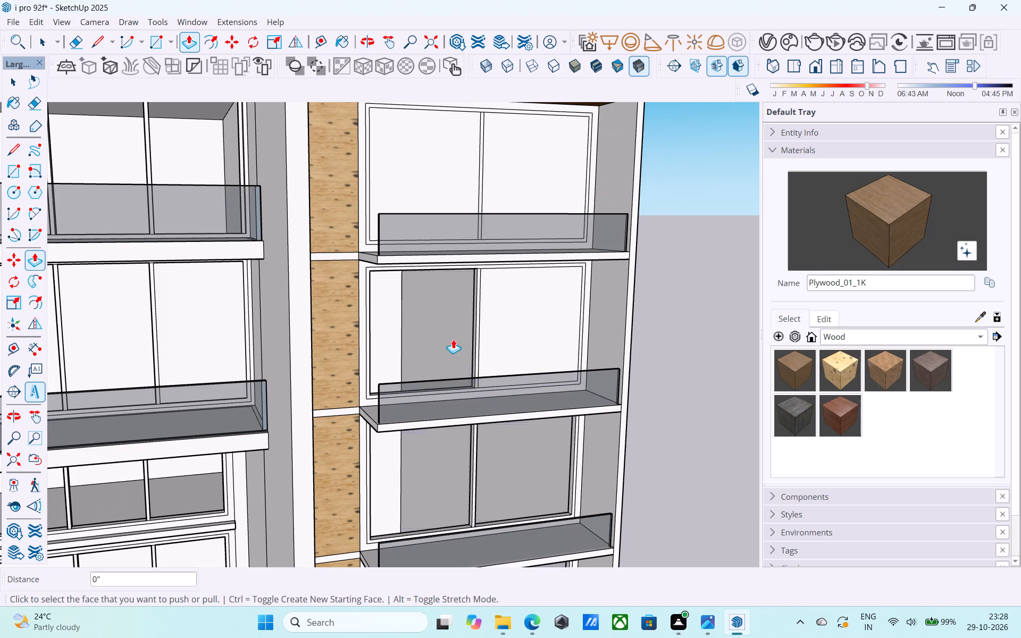
double_click(547, 336)
middle_drag(542, 330, 549, 410)
double_click(436, 269)
double_click(554, 274)
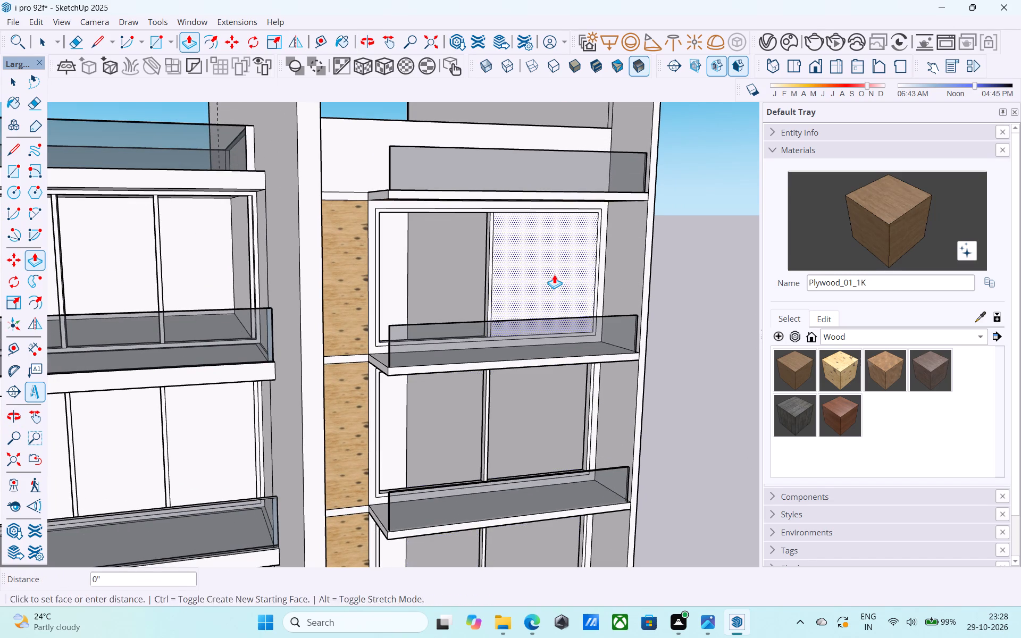
Examine the finished column of side openings and the tower's facade from several angles.
scroll(554, 274, down, 5)
shift+middle_drag(549, 284, 551, 247)
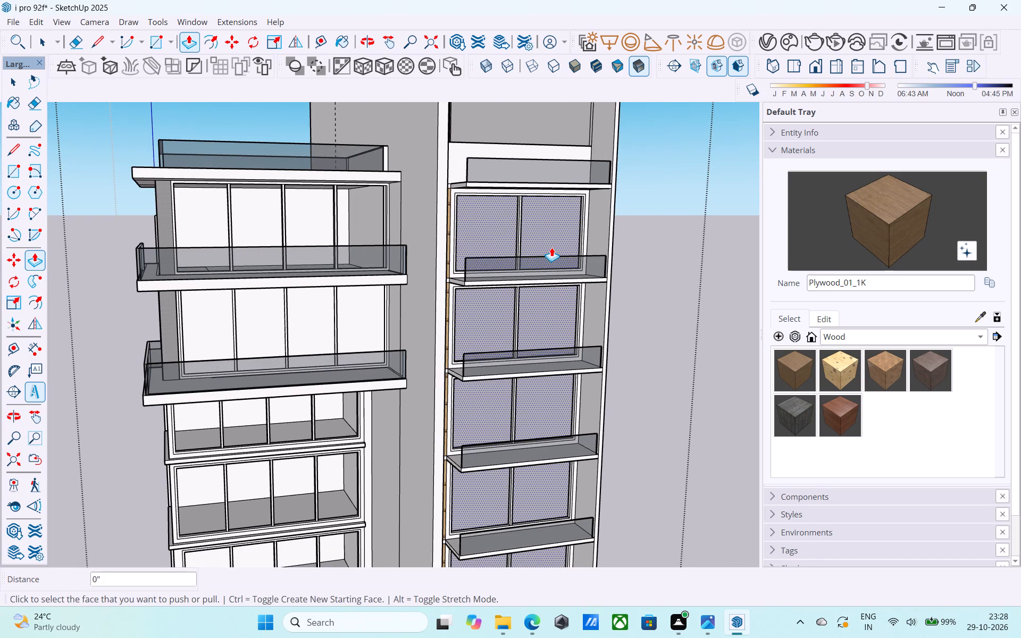
middle_drag(551, 247, 473, 238)
middle_drag(328, 265, 525, 267)
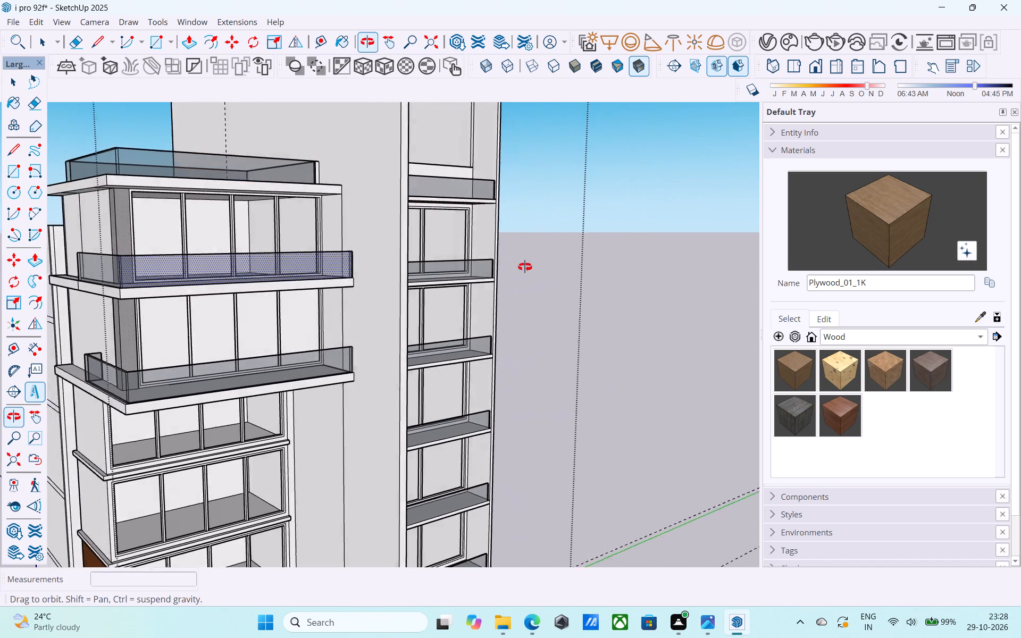
middle_drag(525, 267, 530, 267)
scroll(530, 266, up, 1)
scroll(530, 266, down, 4)
middle_drag(530, 270, 522, 265)
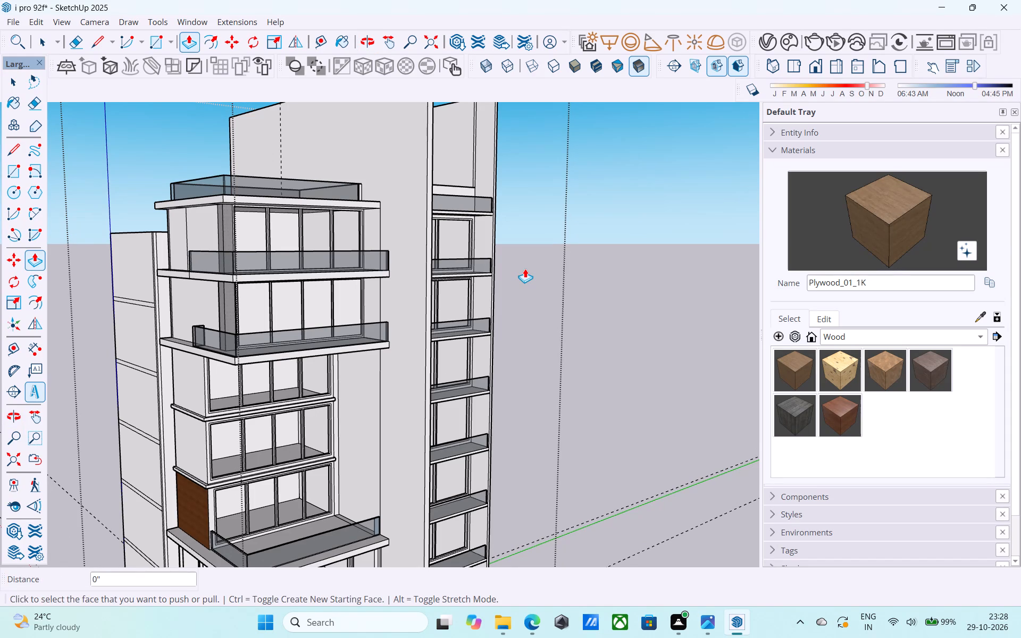
key(space)
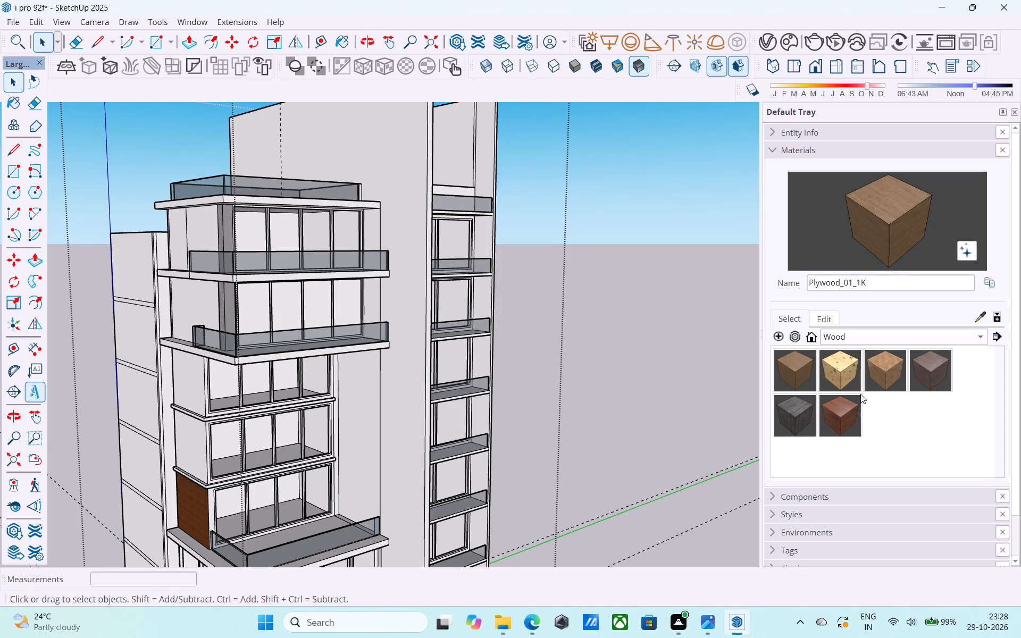
Paint the upper four wall panels beside the side openings with the Wood_Veneer_15_1K material.
click(843, 416)
scroll(742, 410, down, 3)
shift+middle_drag(549, 389, 258, 367)
scroll(353, 298, up, 1)
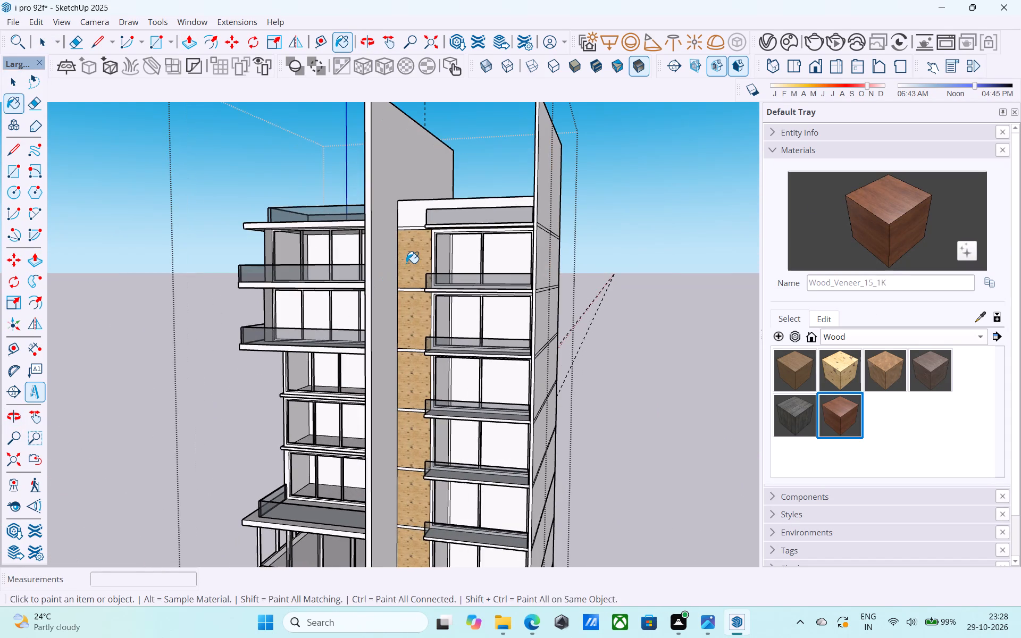
shift+middle_drag(409, 267, 408, 226)
click(424, 225)
click(437, 294)
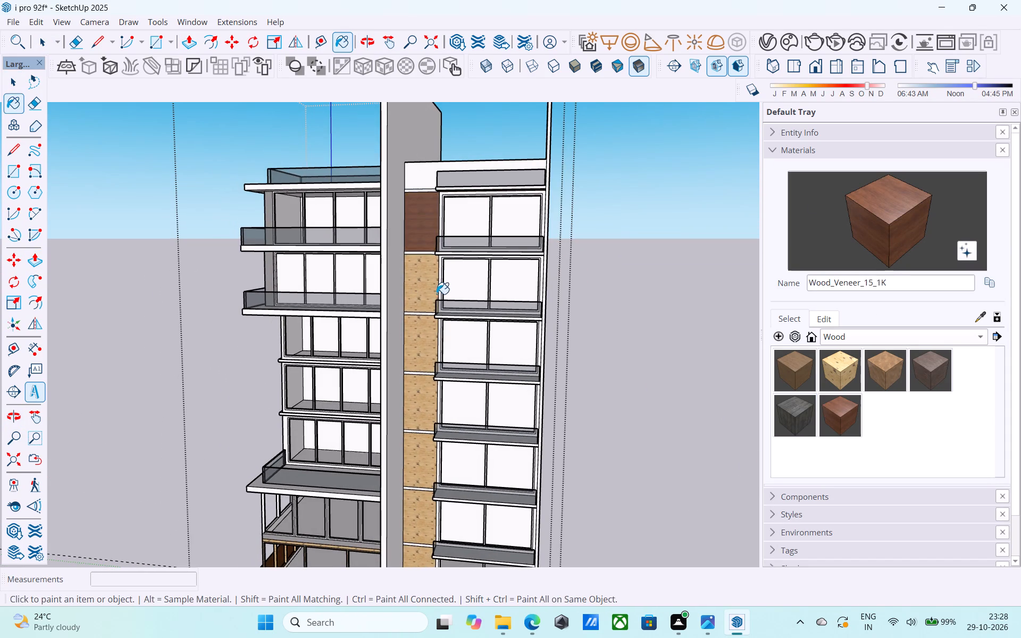
shift+middle_drag(442, 339, 420, 208)
drag(407, 211, 411, 205)
click(408, 266)
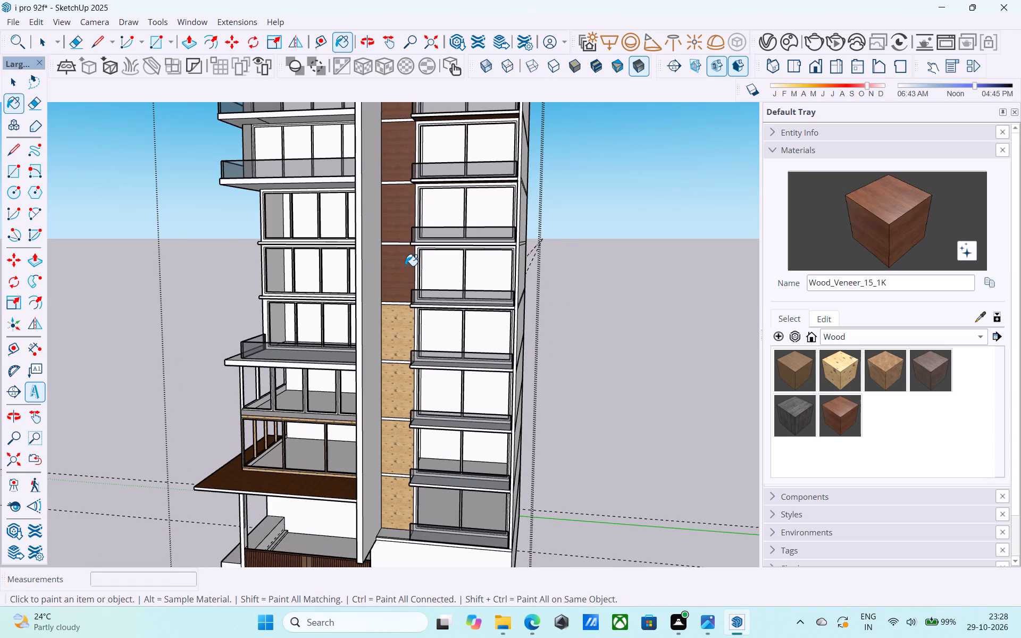
Paint the lower four wall panels beside the side openings with Wood_Veneer_15_1K.
click(397, 339)
click(398, 384)
middle_drag(394, 402, 375, 359)
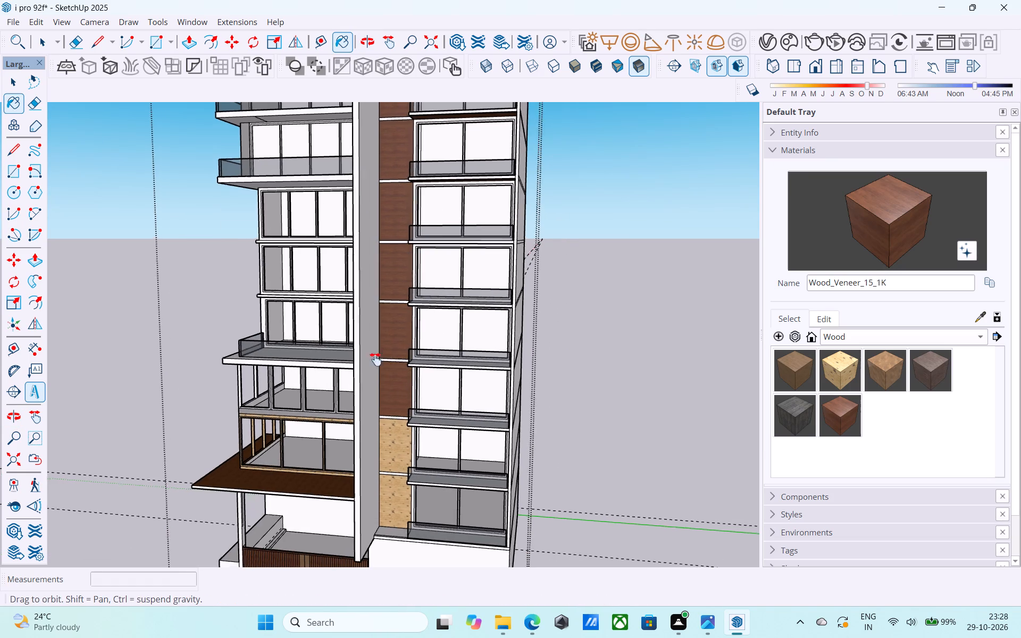
middle_drag(375, 359, 360, 303)
click(370, 338)
click(367, 404)
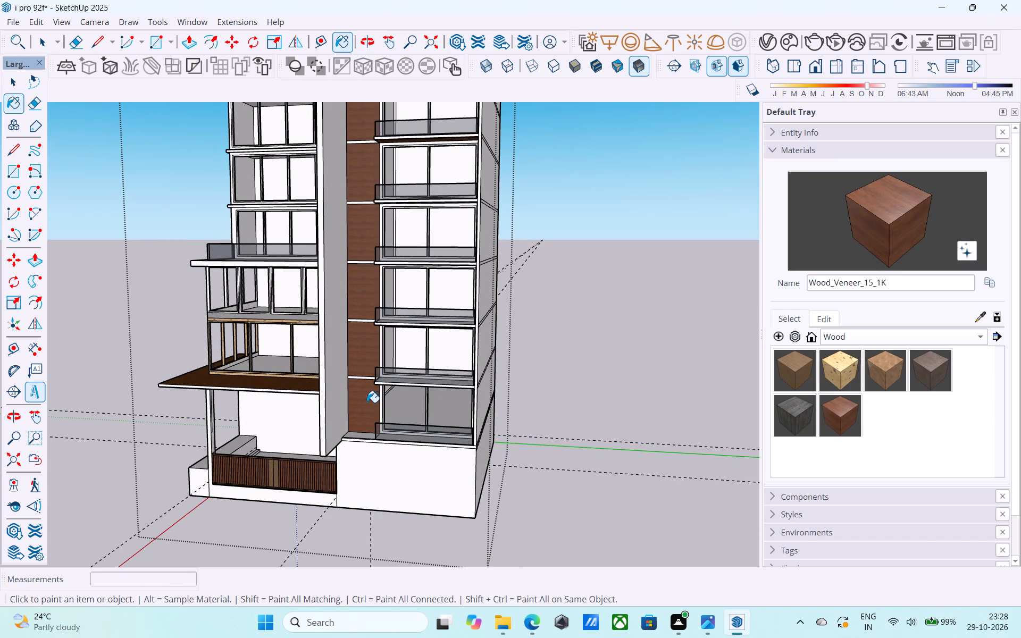
scroll(367, 401, down, 2)
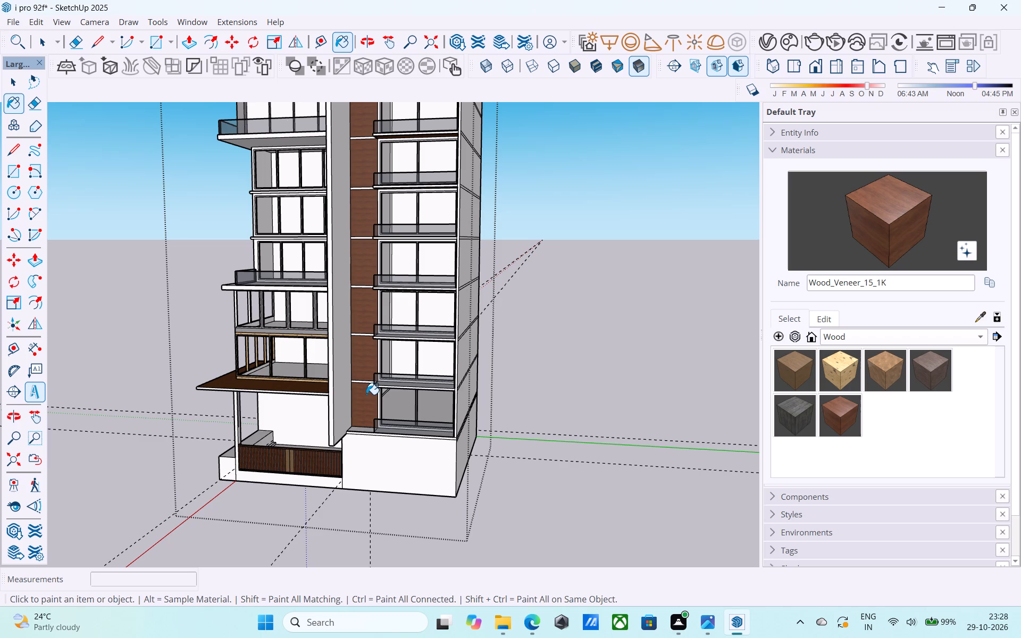
key(space)
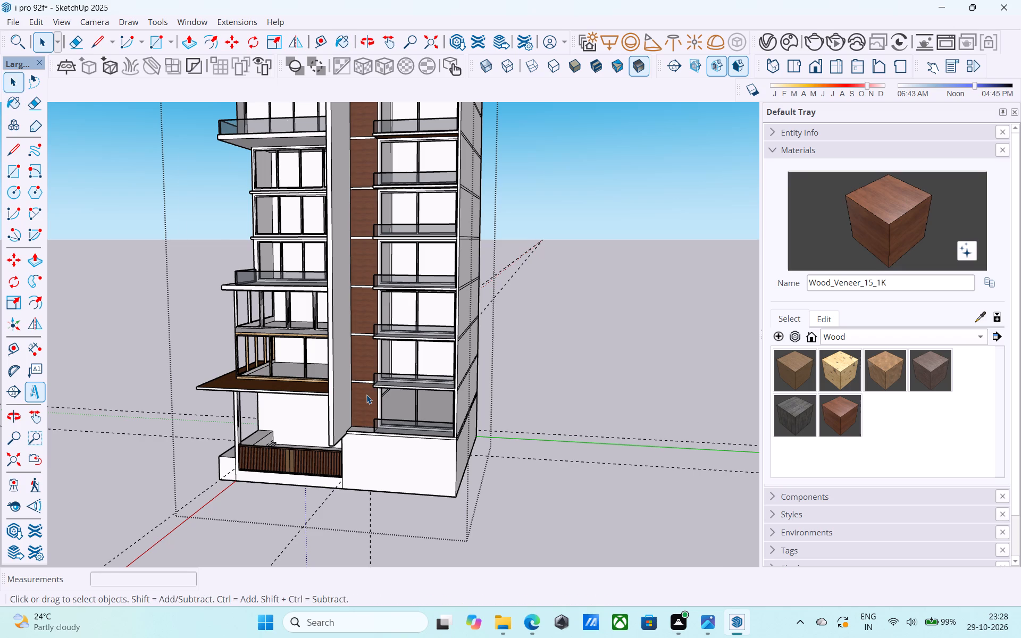
Examine the whole tower from the front and corner to review the facade's openings and materials.
scroll(366, 394, down, 6)
middle_drag(402, 420, 663, 437)
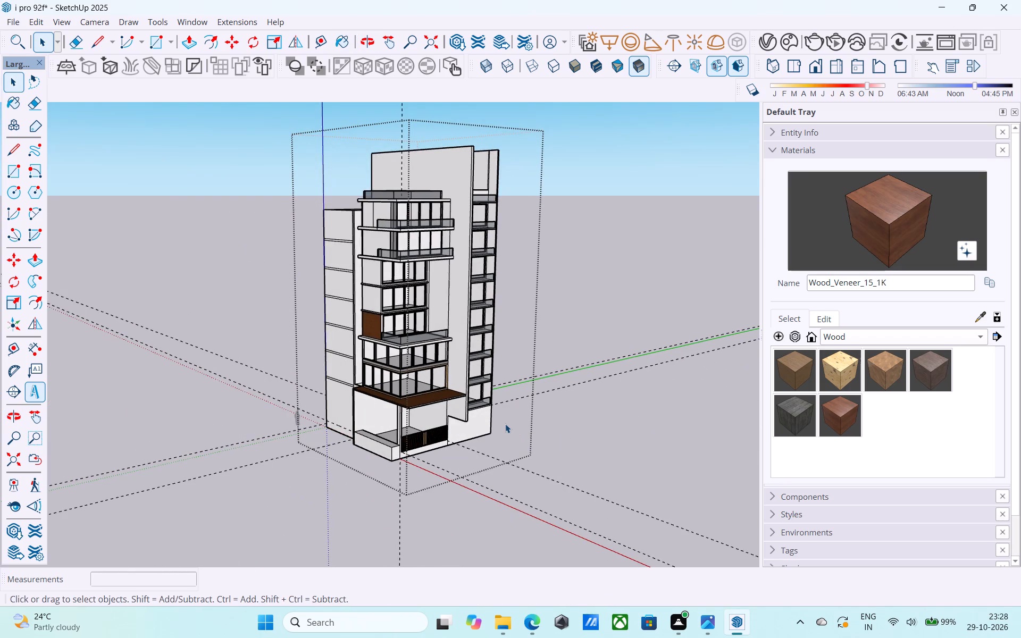
scroll(505, 424, up, 4)
middle_drag(455, 397, 471, 400)
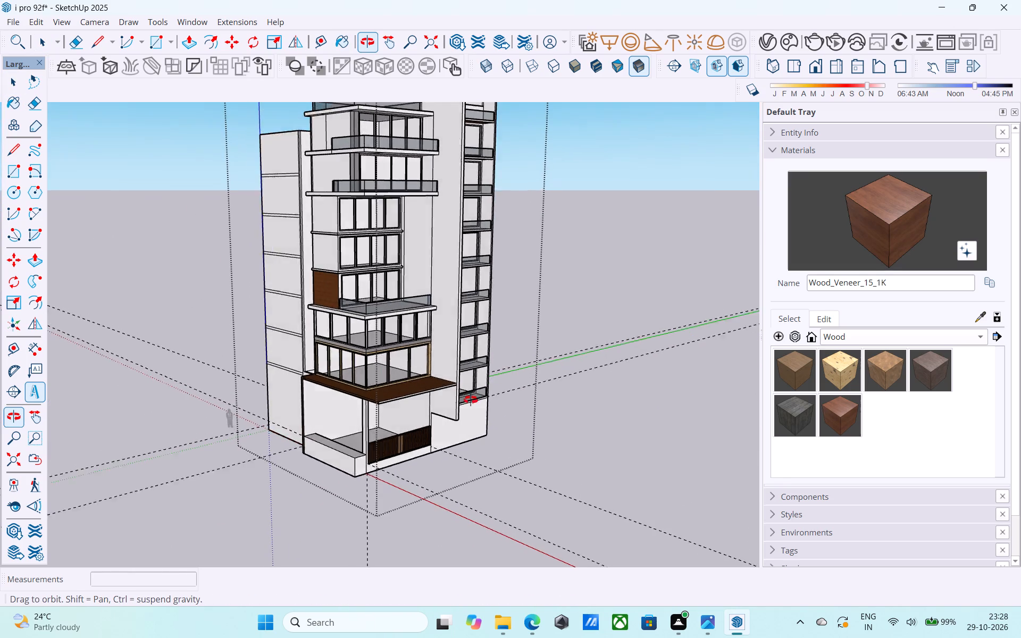
middle_drag(471, 400, 588, 423)
scroll(528, 438, up, 1)
scroll(526, 440, down, 2)
middle_drag(526, 440, 405, 441)
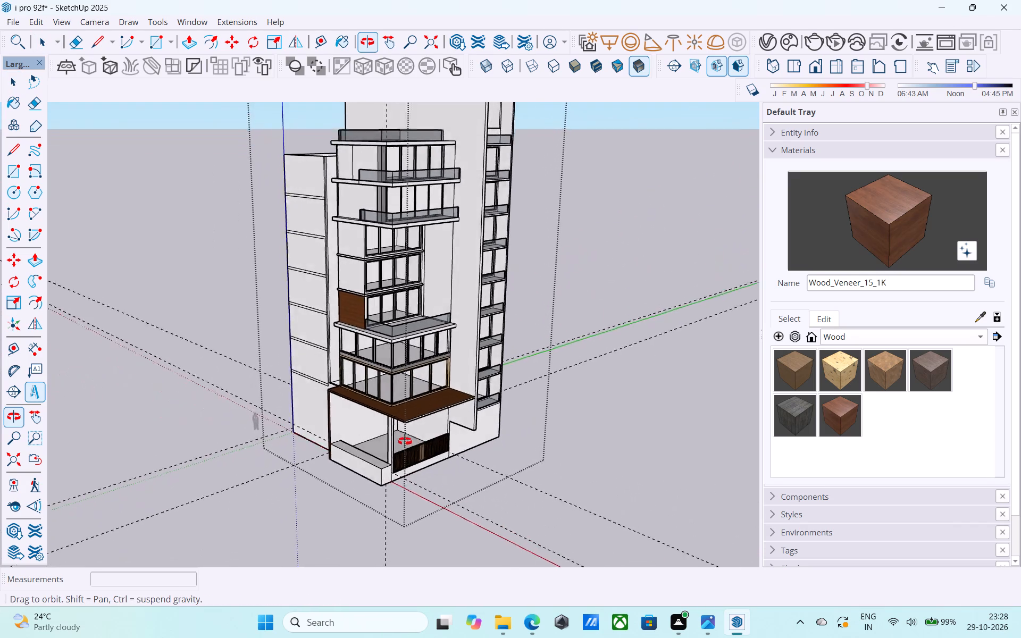
Paint both broad faces of the tall freestanding wall slab with the in-model ThomThom - Waistcoat1 material.
middle_drag(405, 441, 381, 444)
scroll(358, 441, down, 3)
middle_drag(353, 445, 333, 427)
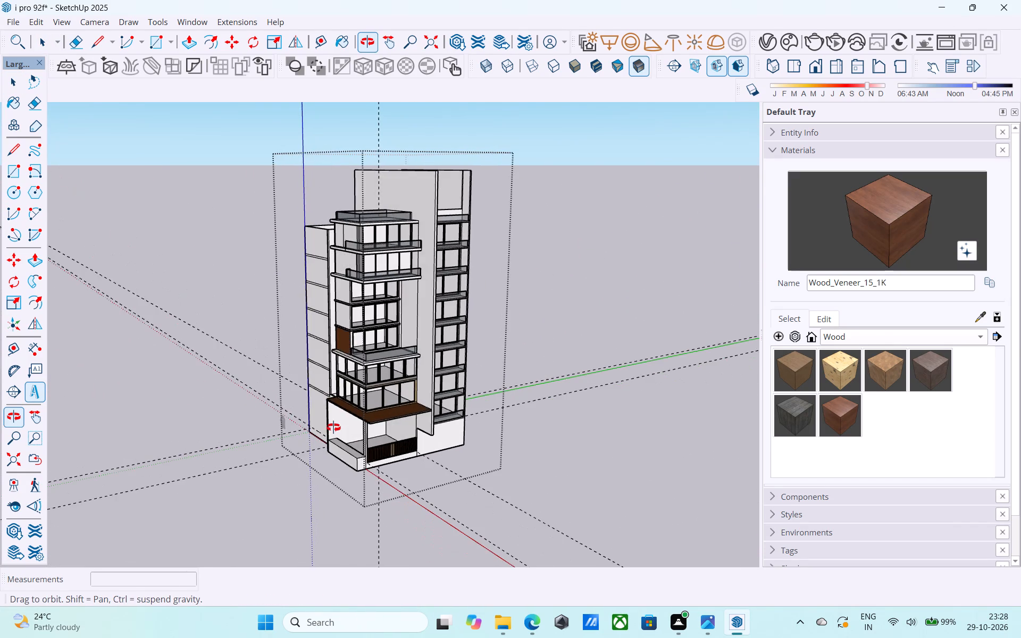
middle_drag(333, 427, 378, 419)
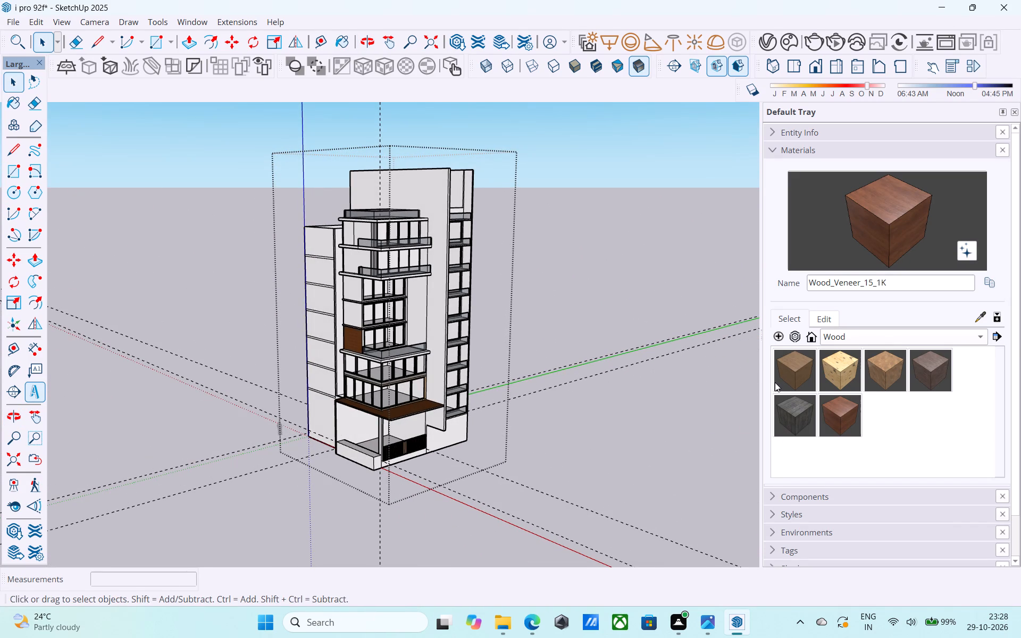
click(850, 338)
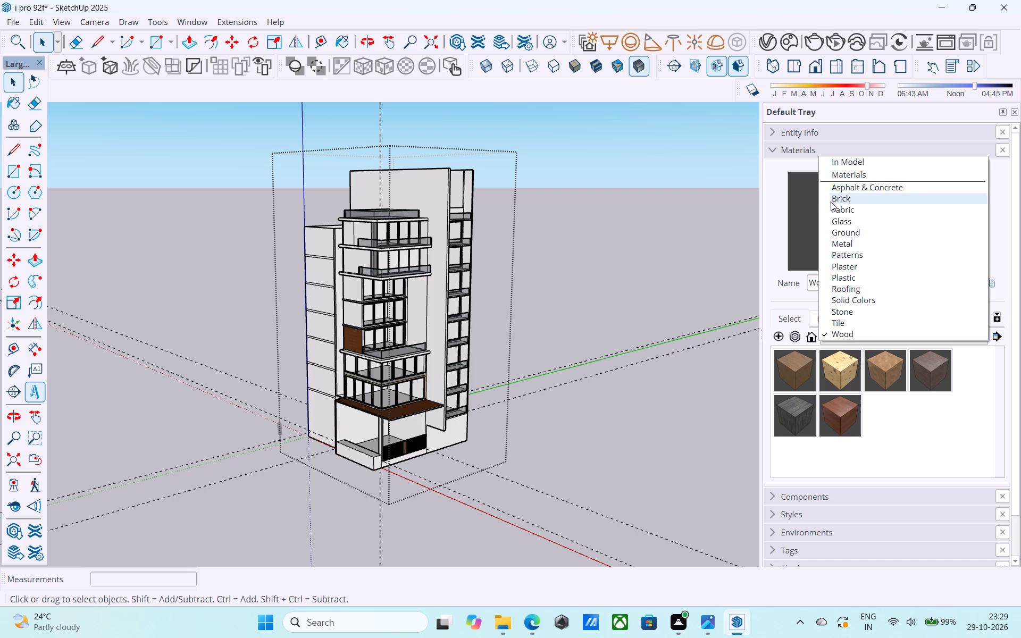
click(831, 165)
scroll(856, 412, down, 6)
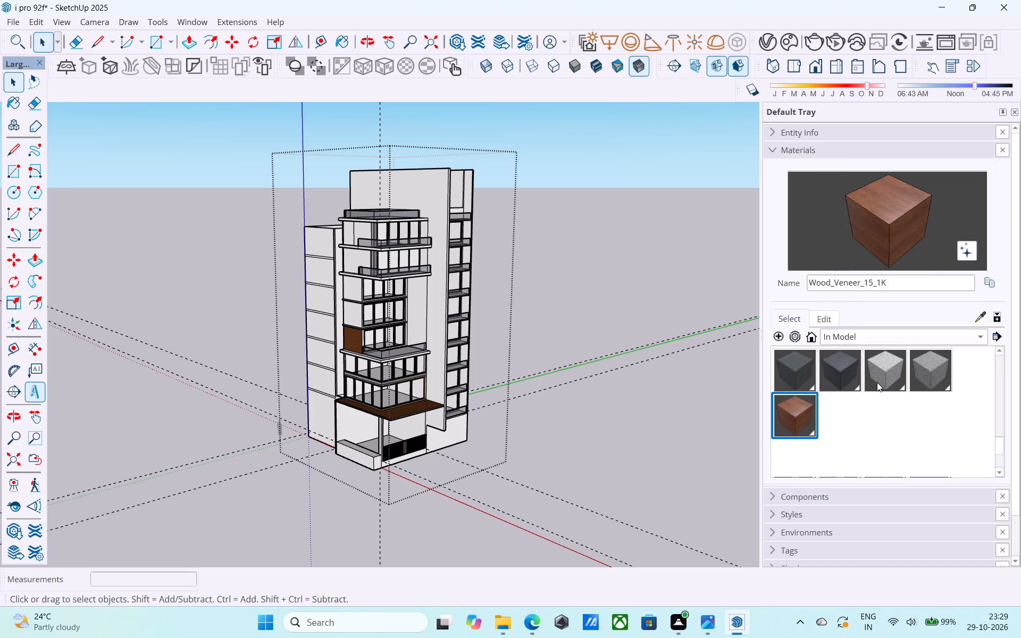
click(885, 374)
scroll(433, 228, up, 5)
click(433, 173)
middle_drag(433, 172, 33, 189)
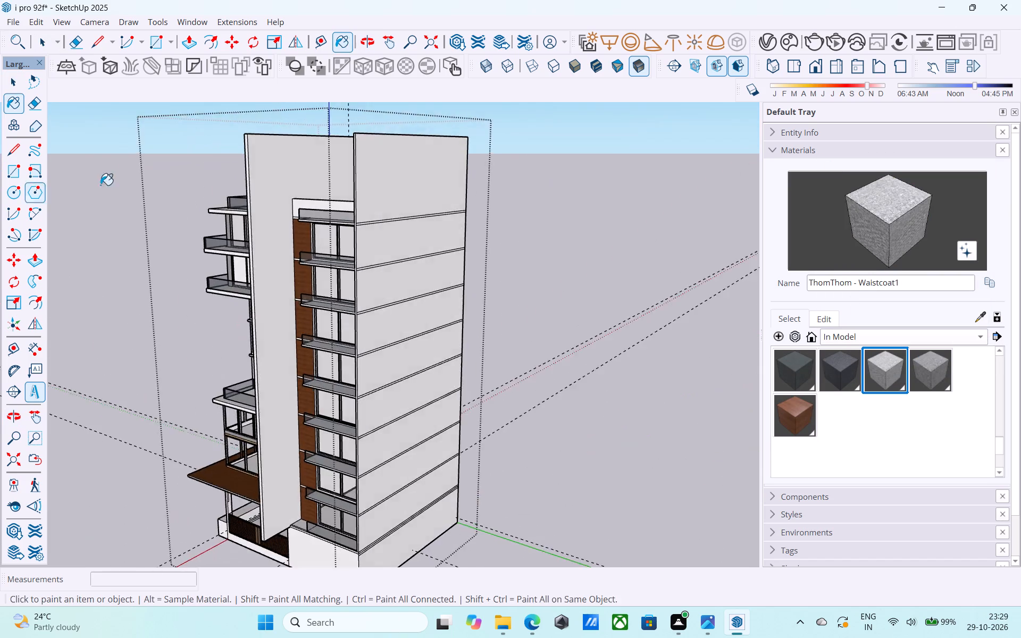
scroll(207, 162, up, 4)
click(275, 159)
middle_drag(325, 155, 597, 164)
Paint the inner faces of the outer side wall above the roof with ThomThom - Waistcoat1.
scroll(684, 166, up, 2)
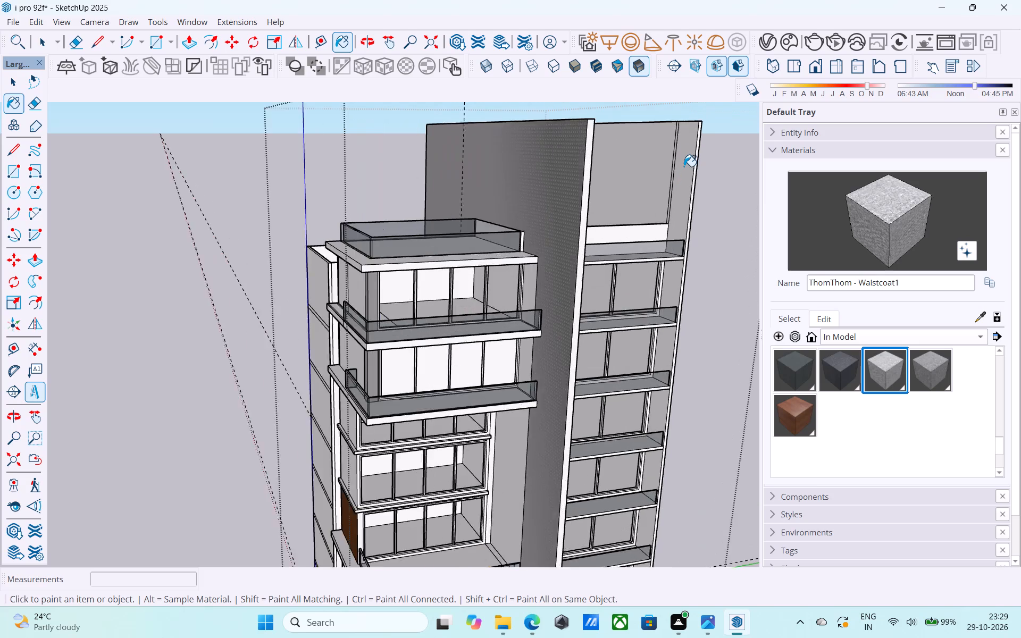
scroll(684, 166, up, 4)
click(645, 166)
scroll(645, 166, down, 4)
scroll(668, 172, up, 7)
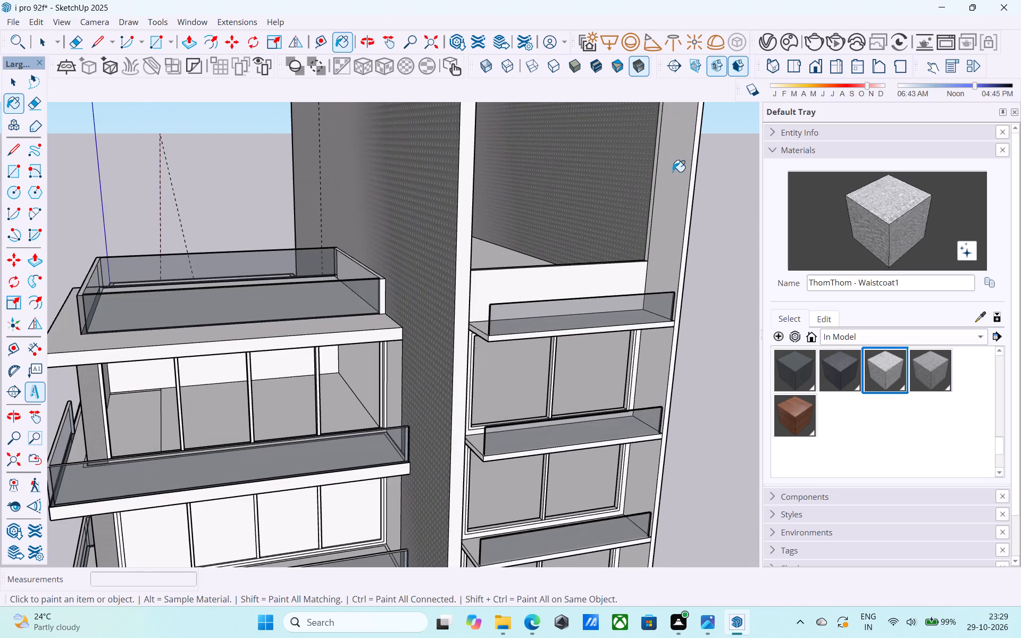
click(673, 172)
middle_drag(673, 172, 687, 259)
scroll(670, 266, down, 6)
middle_drag(614, 279, 681, 174)
scroll(504, 307, down, 4)
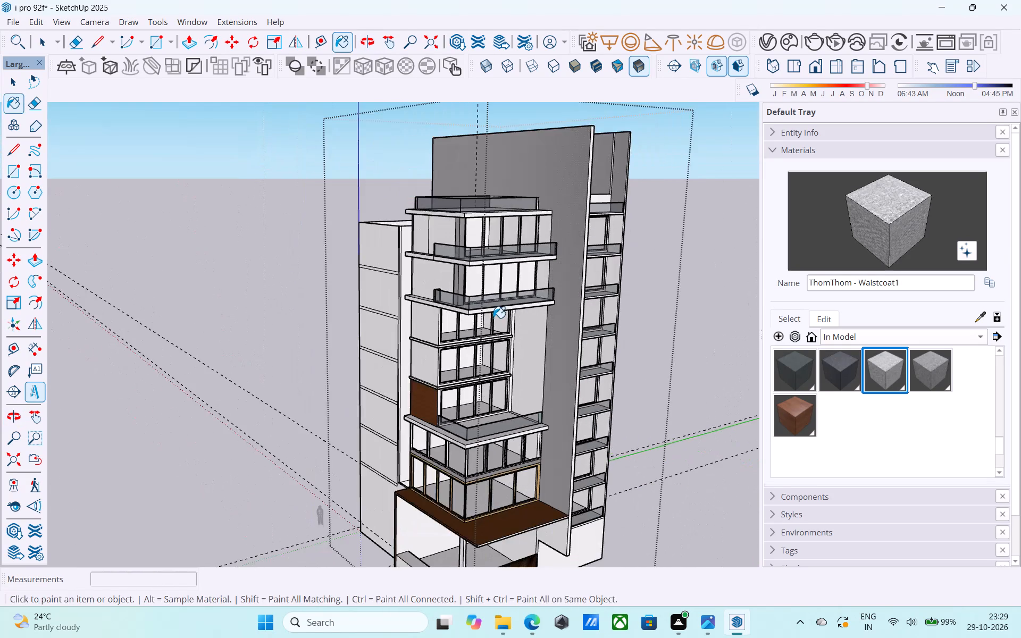
middle_drag(493, 318, 508, 308)
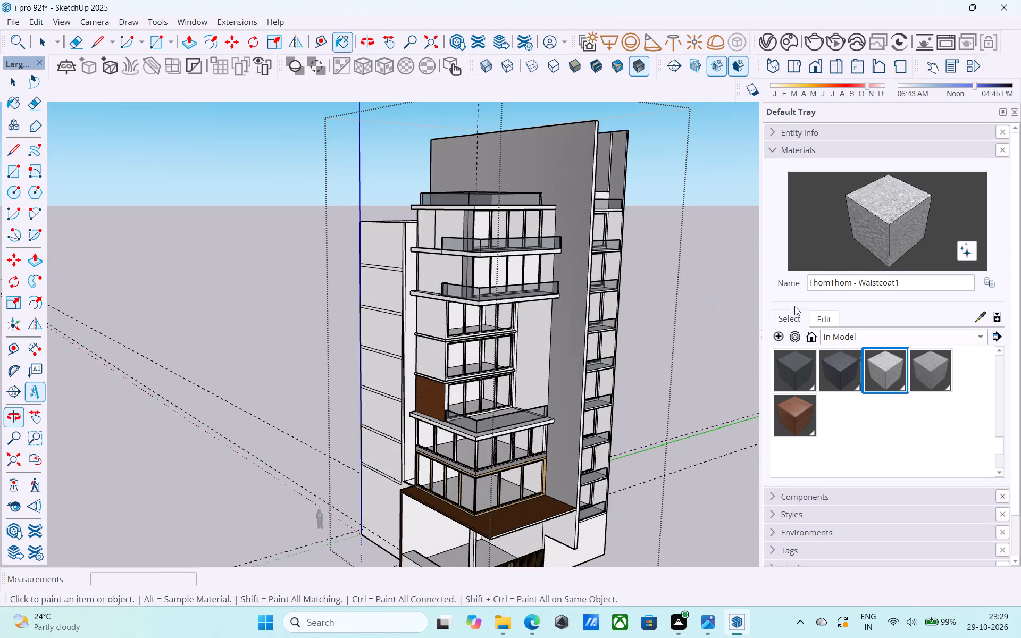
Lighten the colour of the ThomThom - Waistcoat1 material.
middle_drag(806, 325, 753, 327)
click(826, 316)
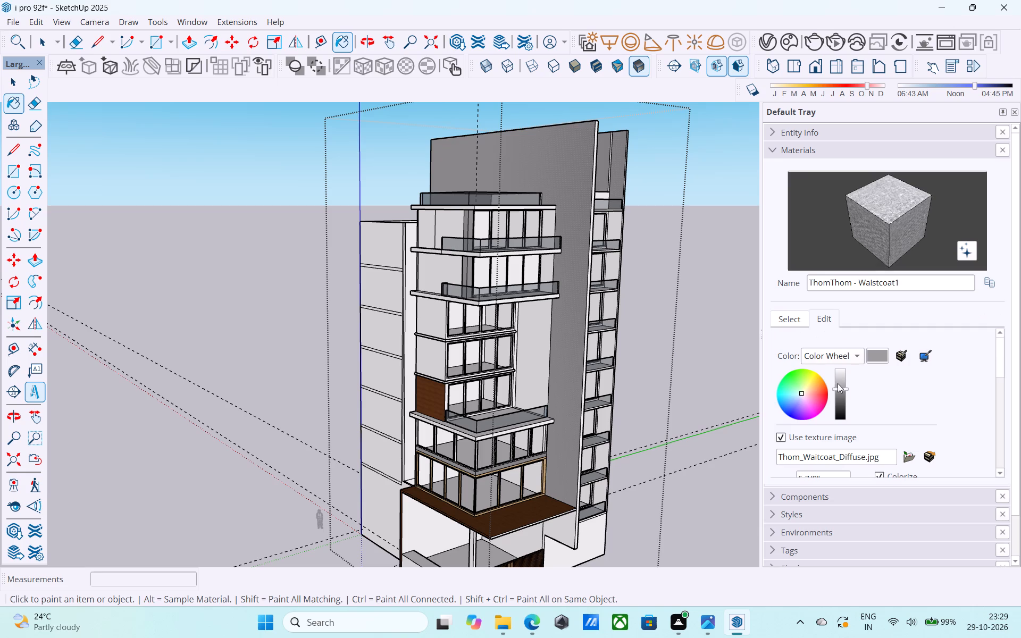
drag(841, 387, 841, 379)
Paint the outer face of the side wall's topmost panel with ThomThom - Waistcoat1.
middle_drag(723, 406, 562, 393)
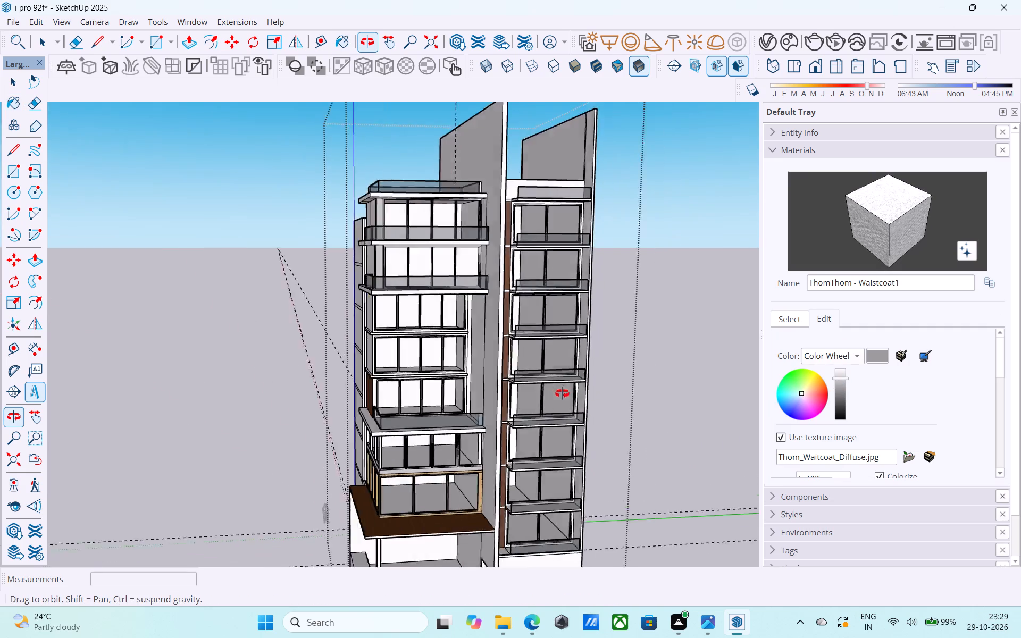
middle_drag(562, 393, 349, 415)
click(915, 204)
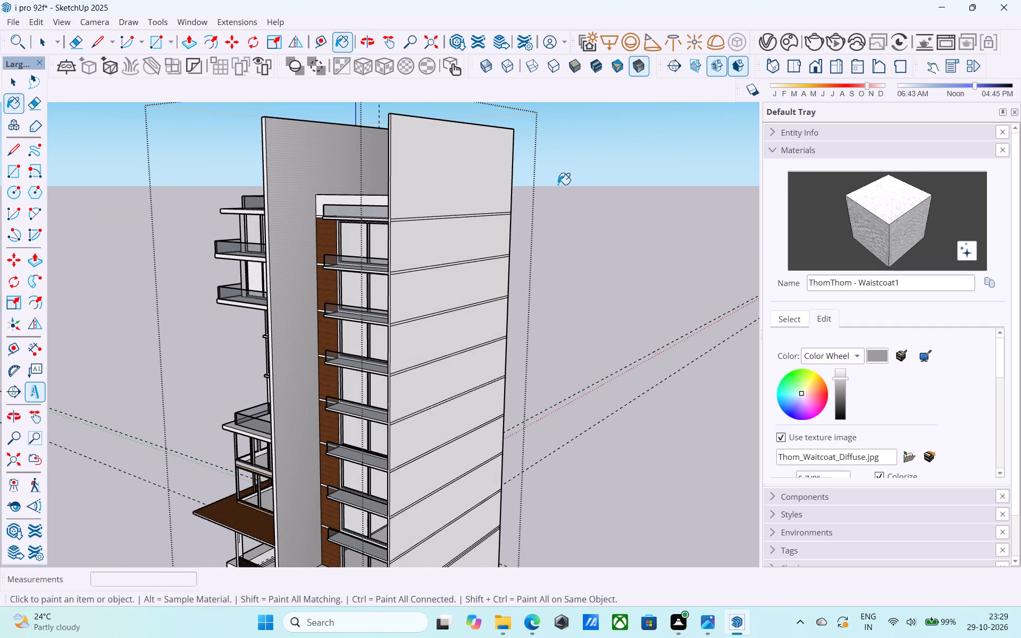
click(486, 187)
scroll(490, 192, down, 4)
middle_drag(437, 244, 499, 298)
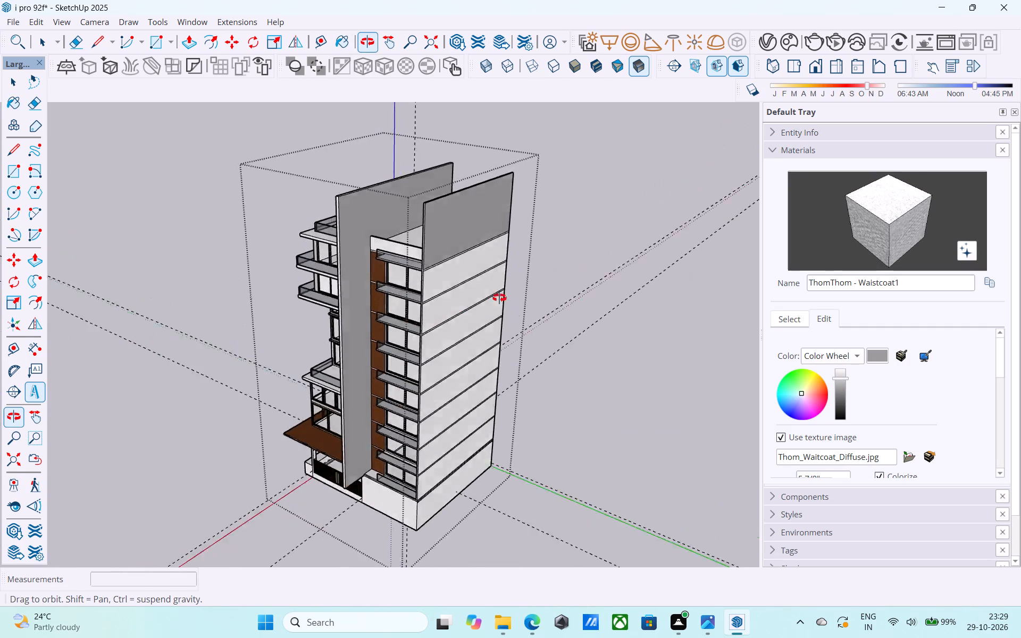
middle_drag(499, 298, 678, 251)
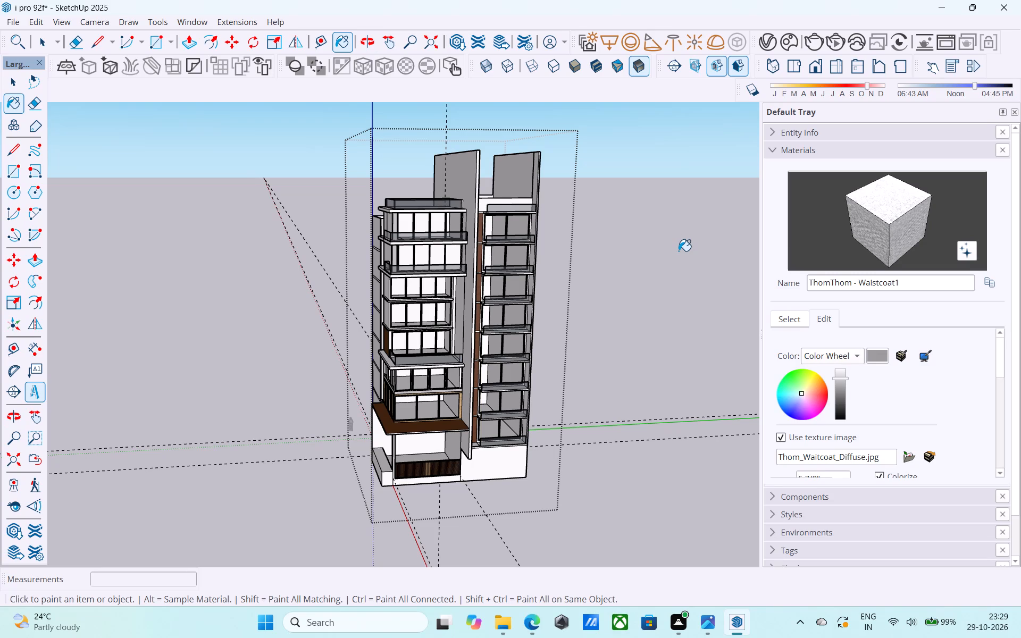
key(space)
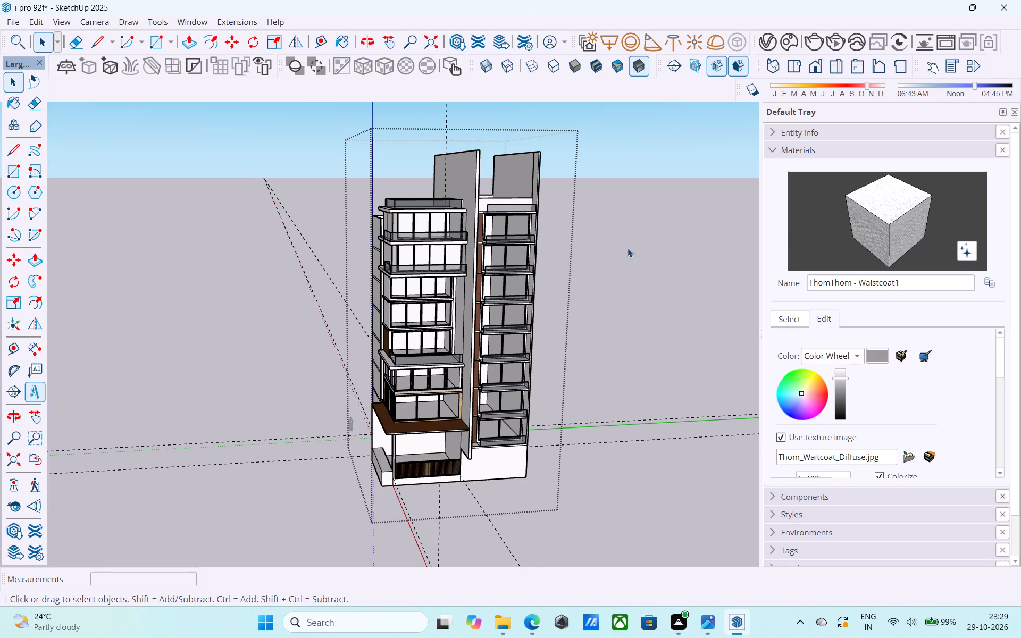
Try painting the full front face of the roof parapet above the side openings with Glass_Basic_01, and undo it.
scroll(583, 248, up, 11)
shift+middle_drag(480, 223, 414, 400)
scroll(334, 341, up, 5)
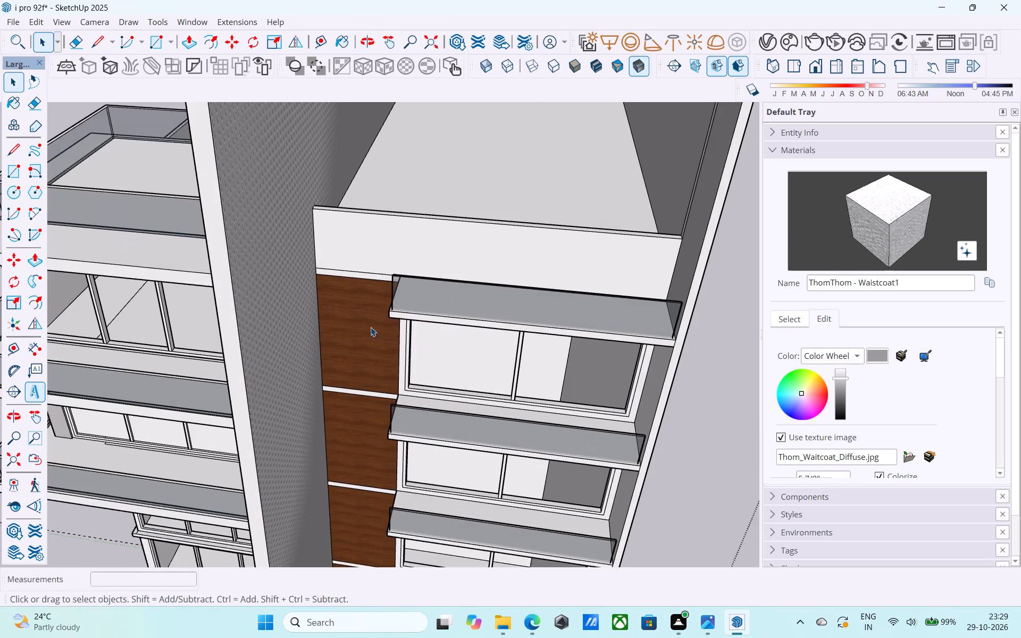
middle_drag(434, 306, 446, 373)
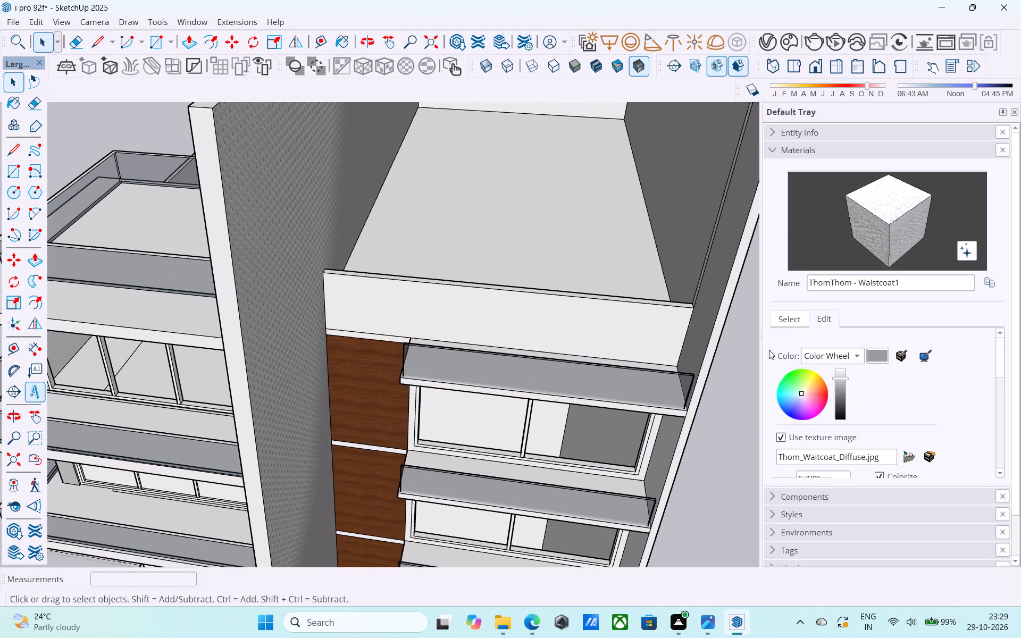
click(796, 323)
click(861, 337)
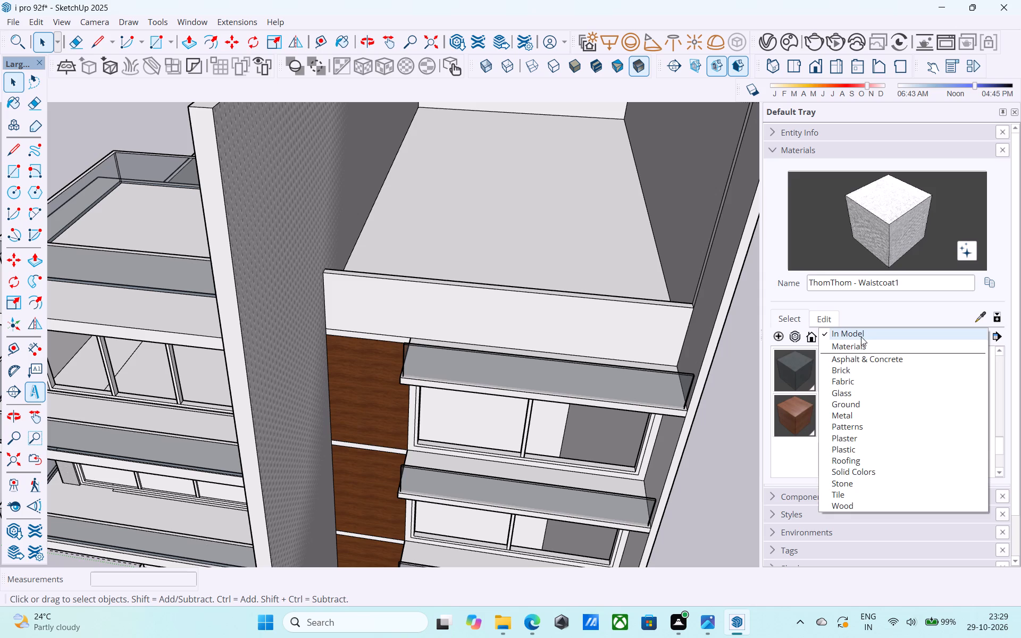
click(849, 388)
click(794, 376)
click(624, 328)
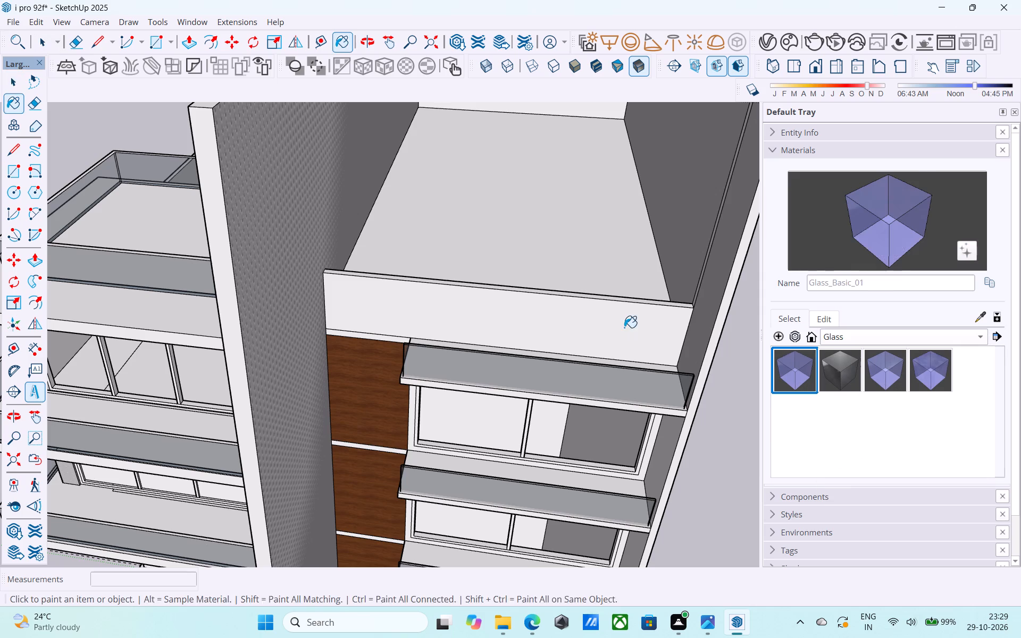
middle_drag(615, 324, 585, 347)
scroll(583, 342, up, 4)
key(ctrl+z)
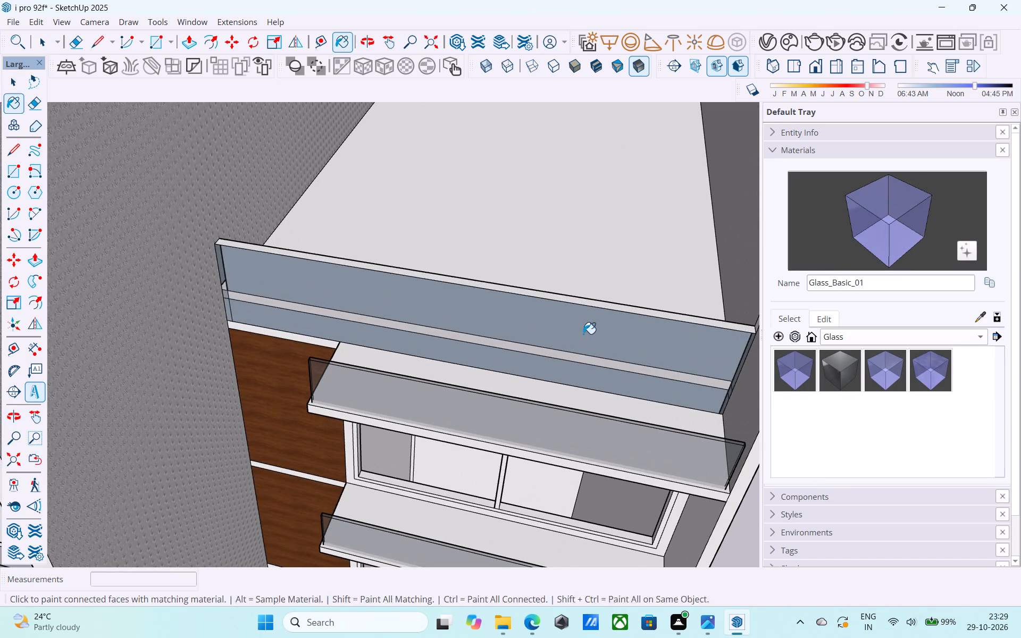
Copy the roof parapet's top front edge 3' down its front face to split off an upper band.
shift+middle_drag(581, 335, 578, 319)
scroll(533, 309, up, 3)
key(space)
click(525, 312)
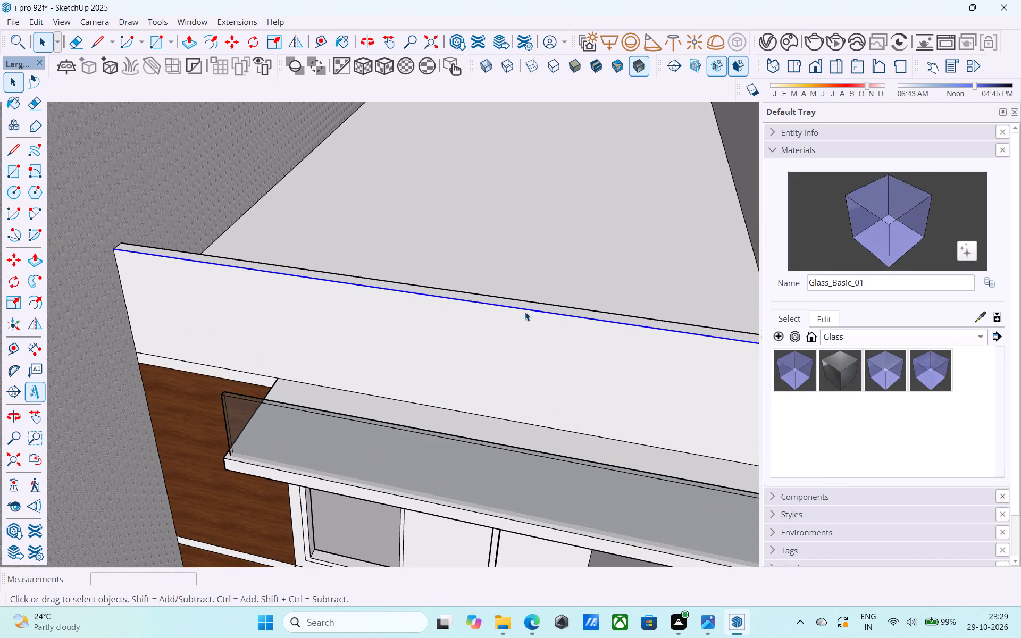
key(m)
click(112, 251)
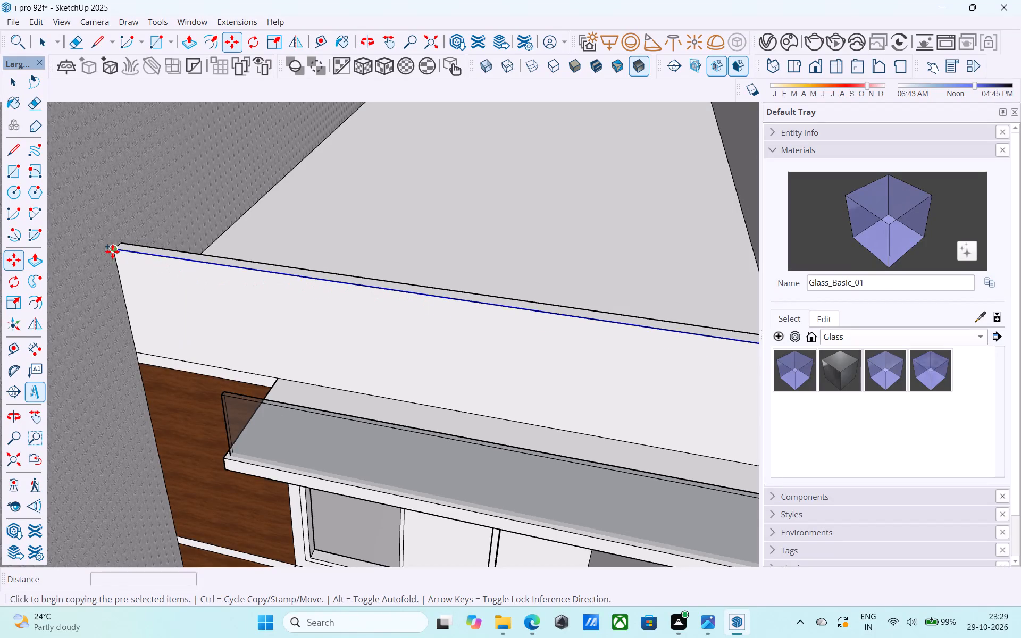
text(3')
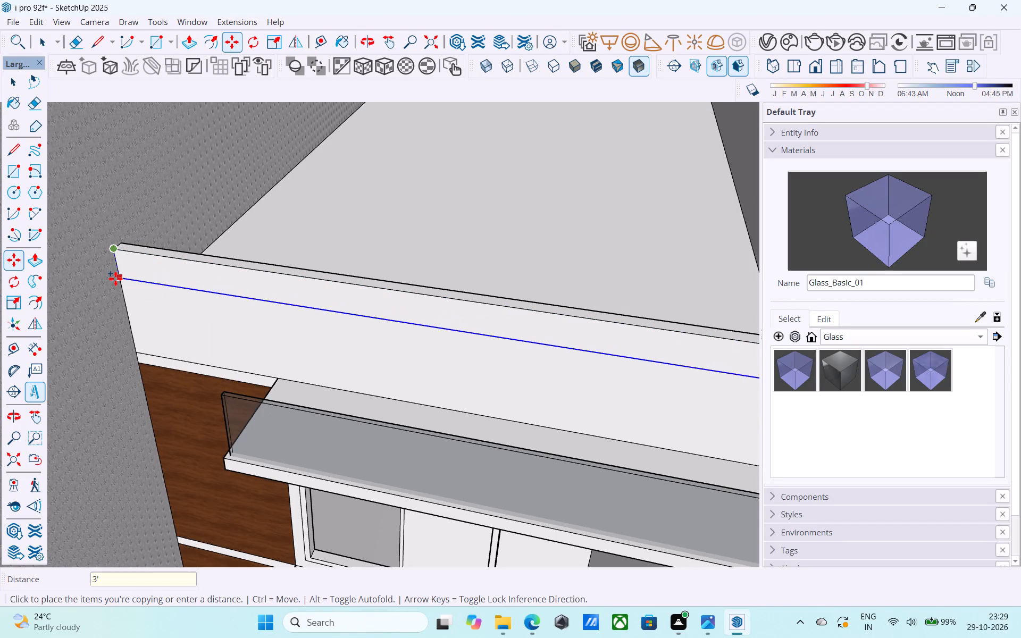
key(Return)
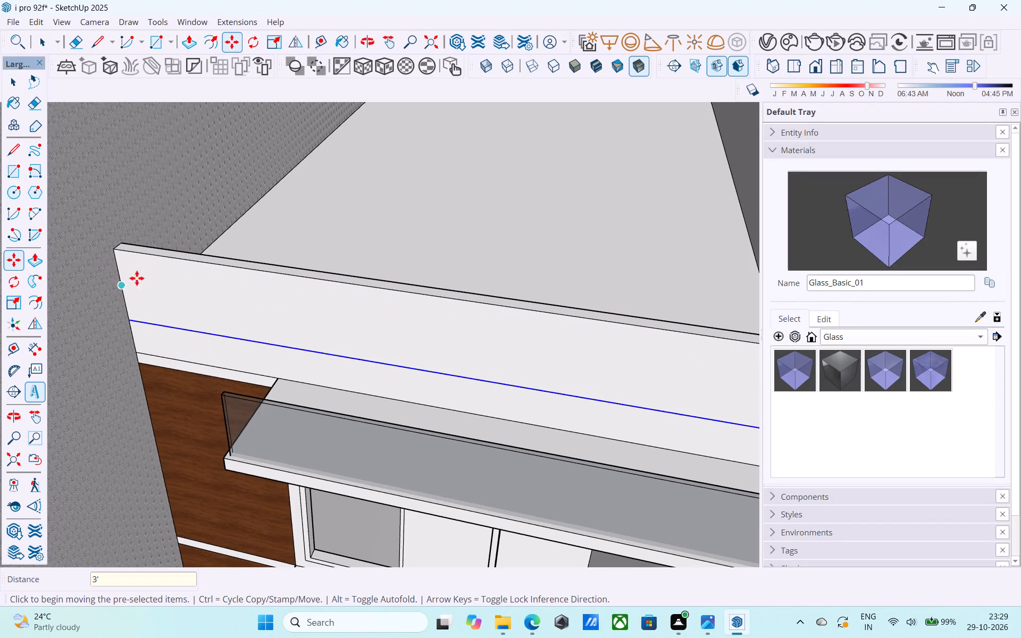
Paint the front and rear of the roof parapet's upper band with Glass_Basic_01.
click(888, 214)
click(361, 337)
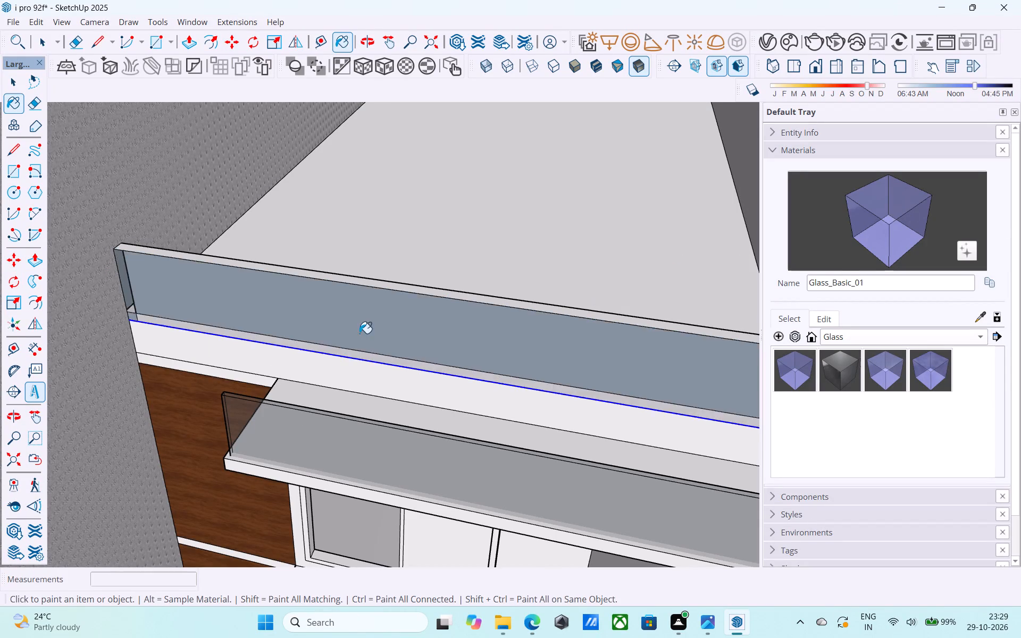
scroll(359, 333, down, 4)
middle_drag(359, 333, 0, 408)
middle_drag(405, 206, 349, 320)
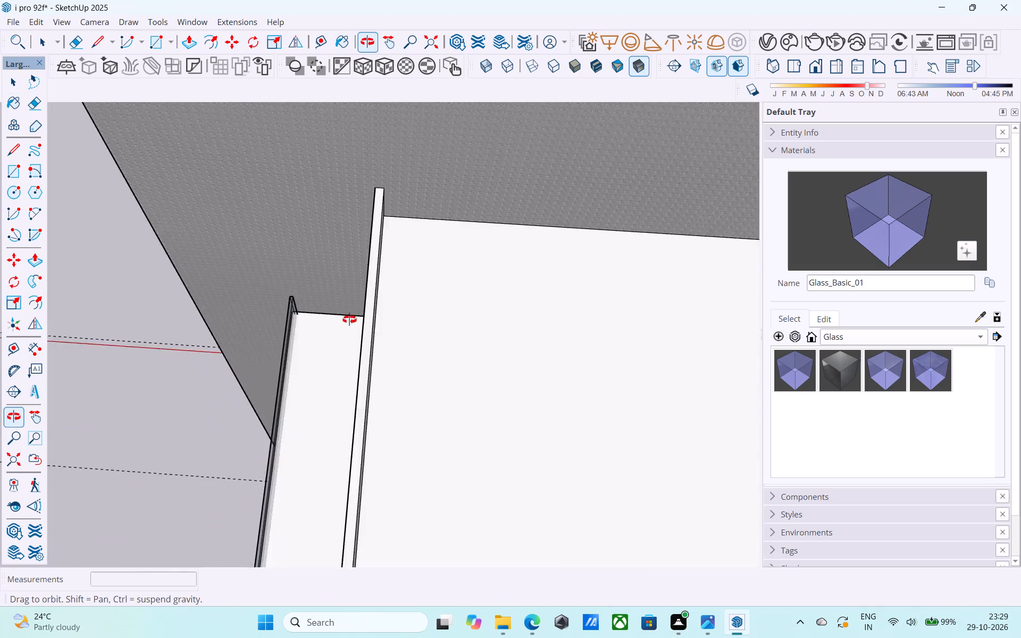
middle_drag(349, 320, 98, 253)
click(340, 322)
Examine the glazed roof parapet and the tower's facade from the front and corner.
scroll(339, 322, up, 1)
middle_drag(339, 322, 997, 231)
middle_drag(293, 390, 422, 219)
scroll(420, 222, down, 15)
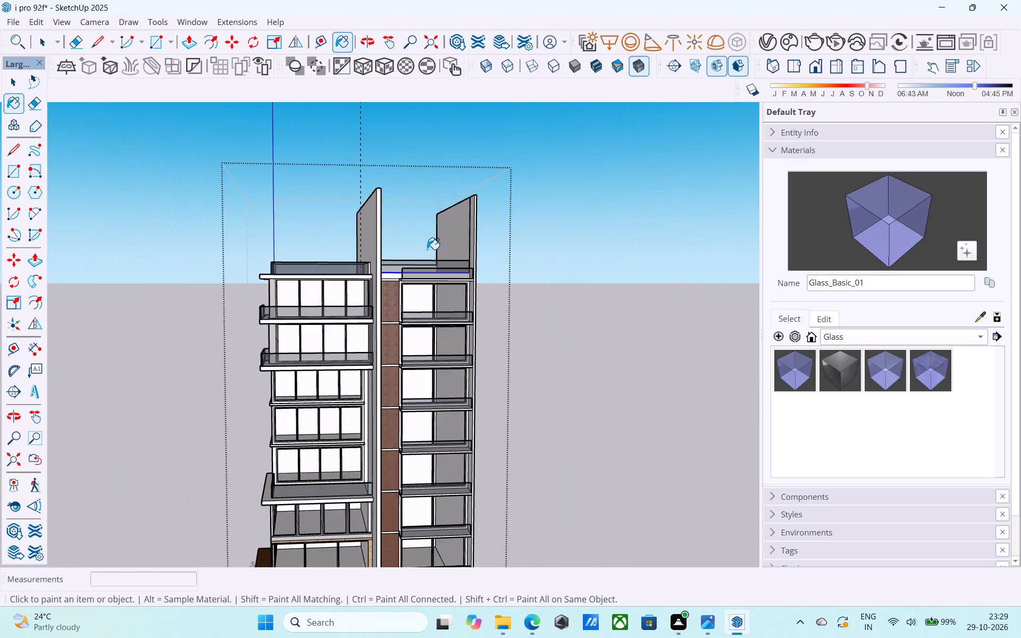
scroll(427, 252, down, 4)
middle_drag(339, 301, 495, 360)
scroll(465, 357, up, 8)
middle_drag(424, 349, 499, 330)
scroll(506, 325, down, 4)
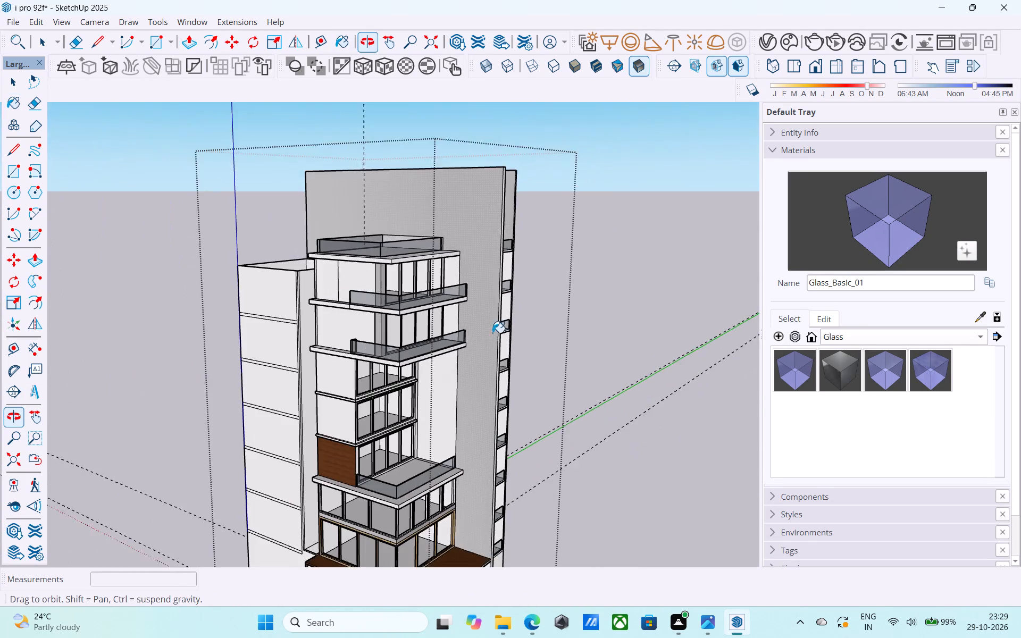
middle_drag(371, 355, 391, 342)
Save the model.
key(ctrl+s)
key(space)
Erase the stray vertical edge on the top floor's blank side wall and save the model.
scroll(391, 325, down, 6)
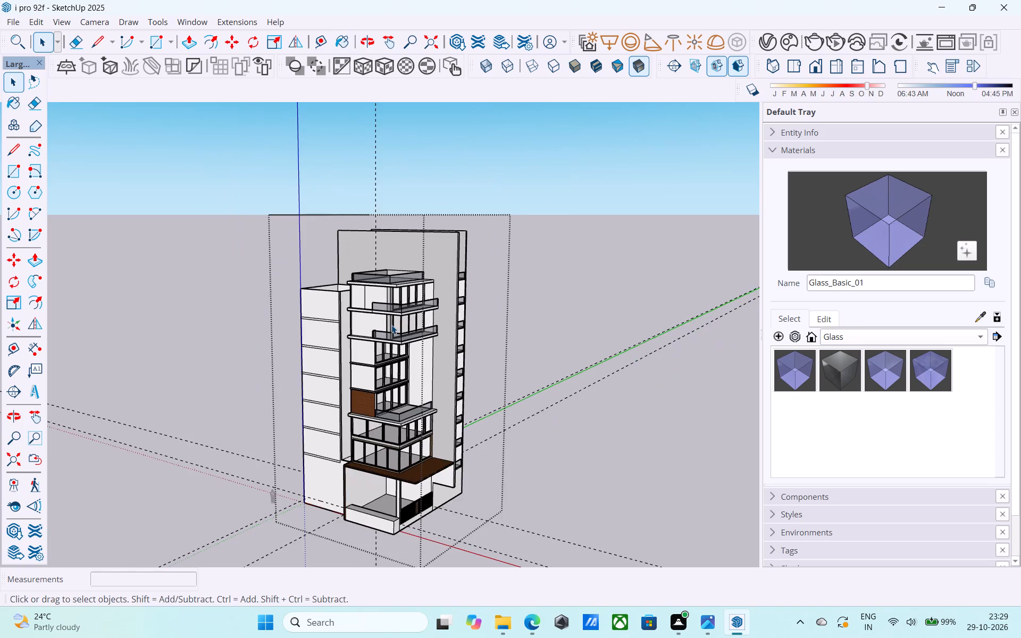
scroll(391, 324, up, 13)
key(e)
drag(312, 230, 297, 222)
key(space)
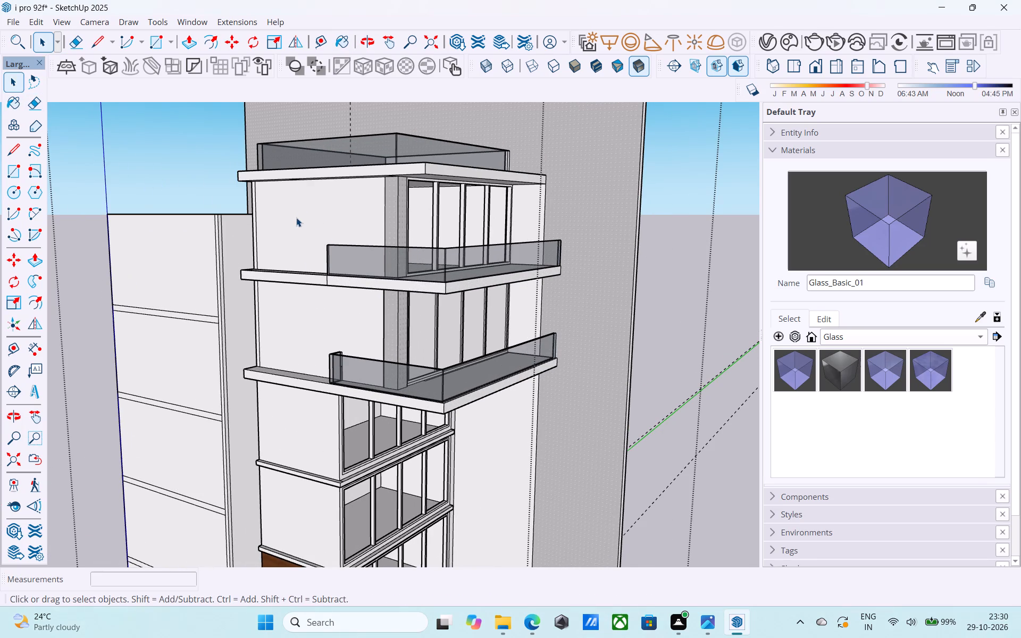
key(ctrl+s)
Examine the whole tower from the corner, front and low angles to review its facade and materials.
scroll(296, 217, down, 12)
middle_drag(299, 216, 295, 213)
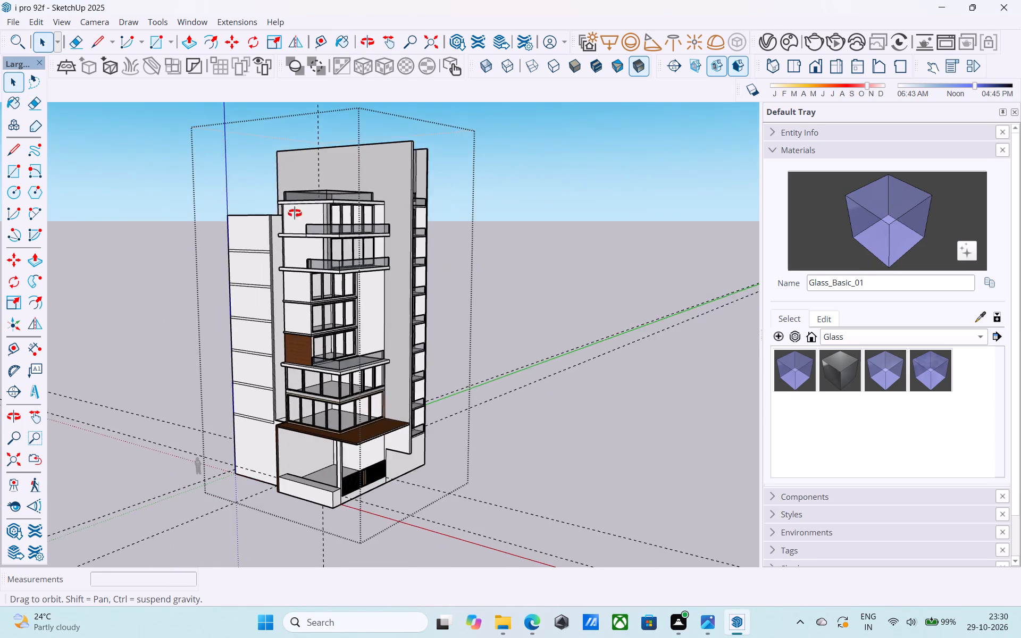
middle_drag(295, 213, 163, 181)
scroll(281, 254, up, 6)
middle_drag(319, 267, 302, 256)
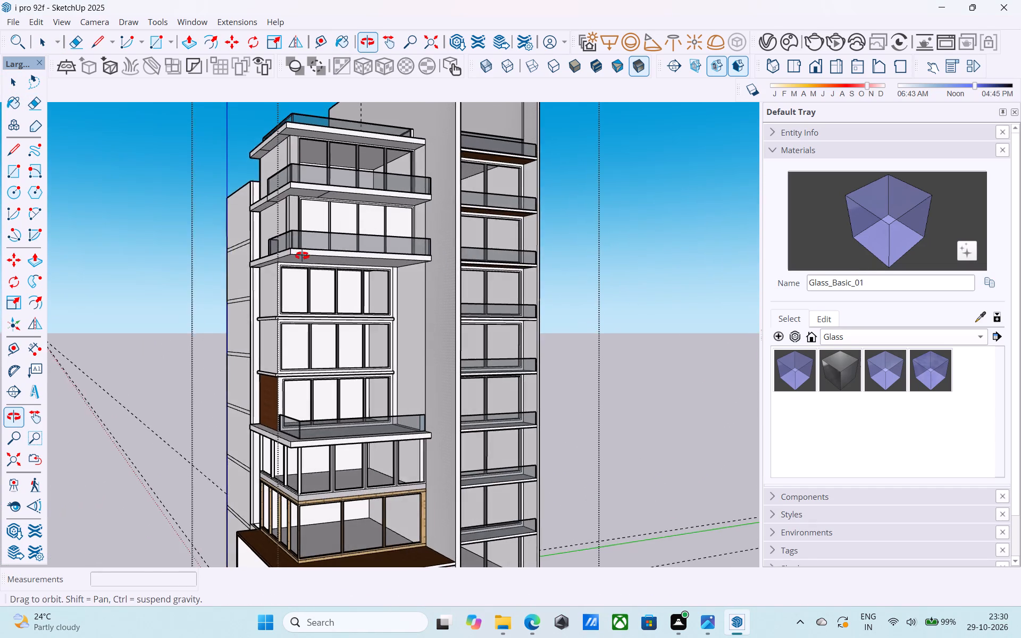
middle_drag(302, 256, 301, 256)
scroll(301, 256, down, 3)
middle_click(301, 256)
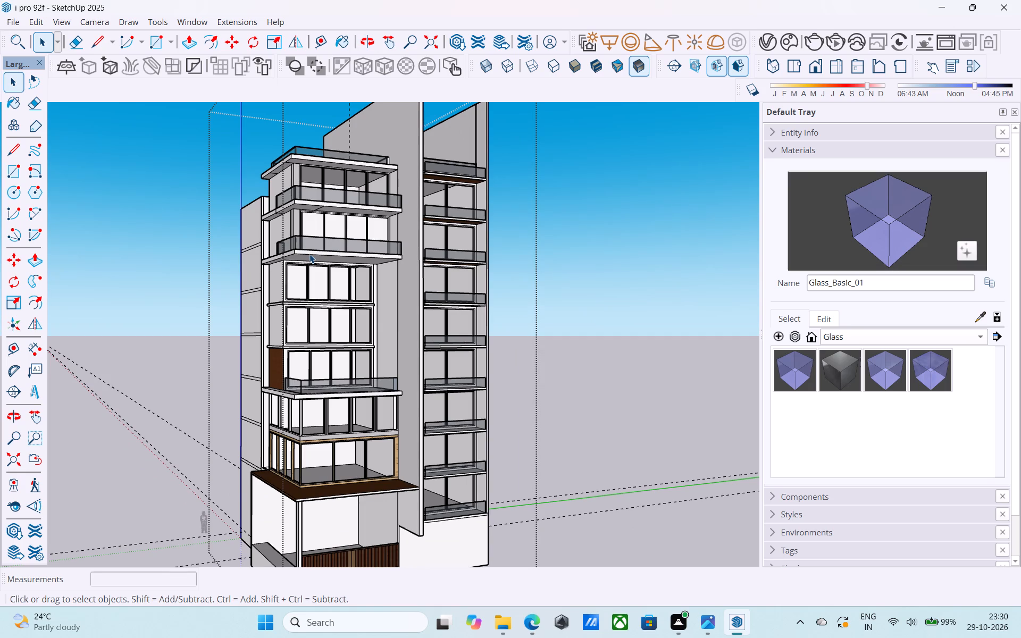
scroll(309, 254, down, 4)
middle_drag(309, 254, 327, 226)
middle_drag(325, 287, 338, 274)
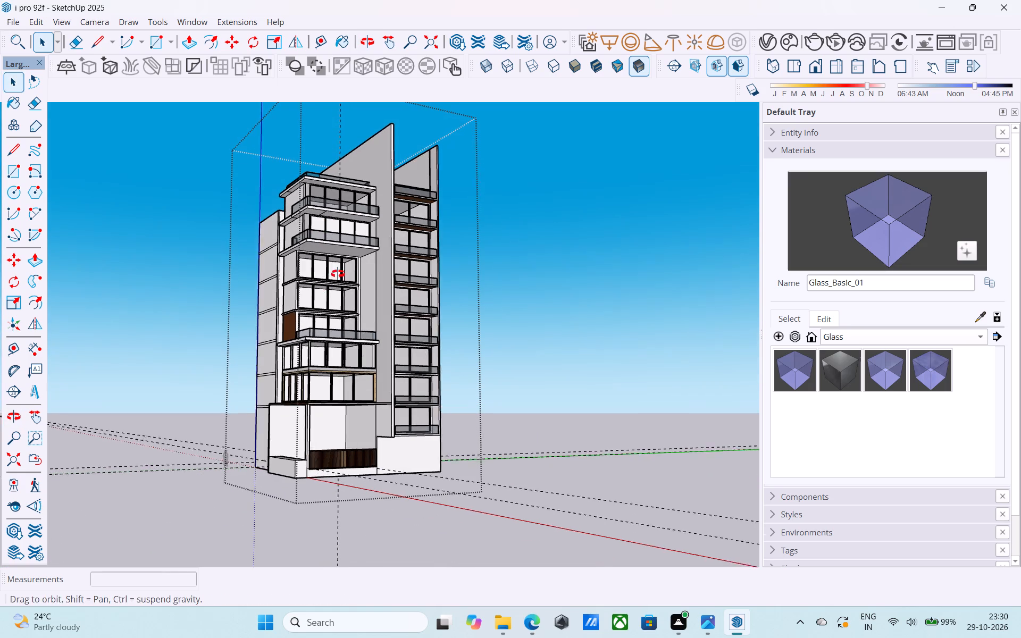
middle_drag(338, 274, 354, 265)
middle_drag(311, 314, 376, 276)
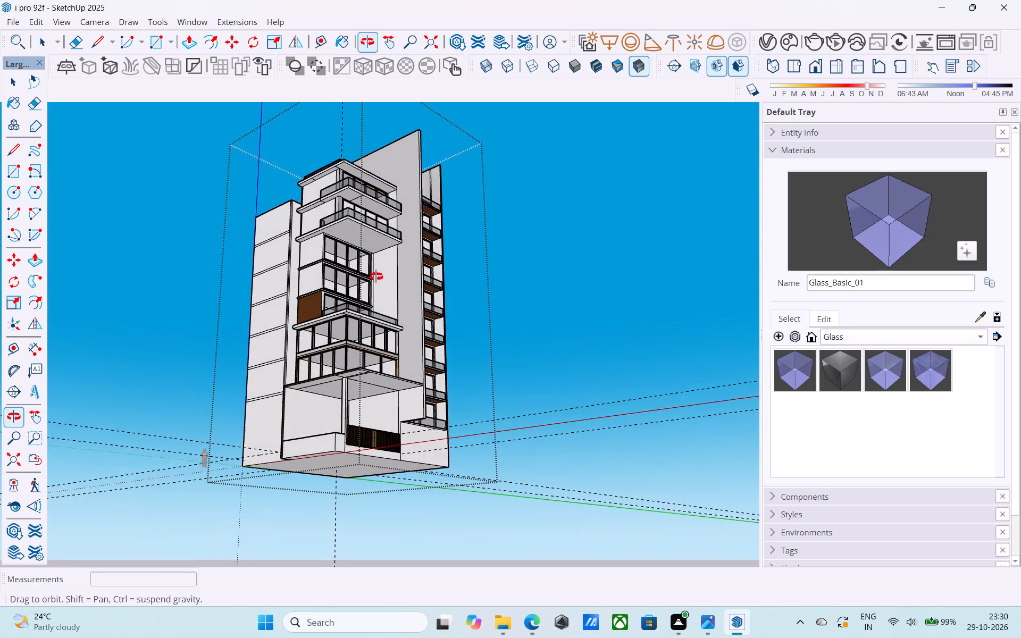
Extend the lowest floor band's bottom edge with a horizontal line about 4' 10" long, across the white side wall to the wood-clad post.
middle_drag(376, 276, 471, 276)
scroll(338, 314, up, 4)
scroll(335, 315, down, 3)
middle_drag(335, 315, 373, 267)
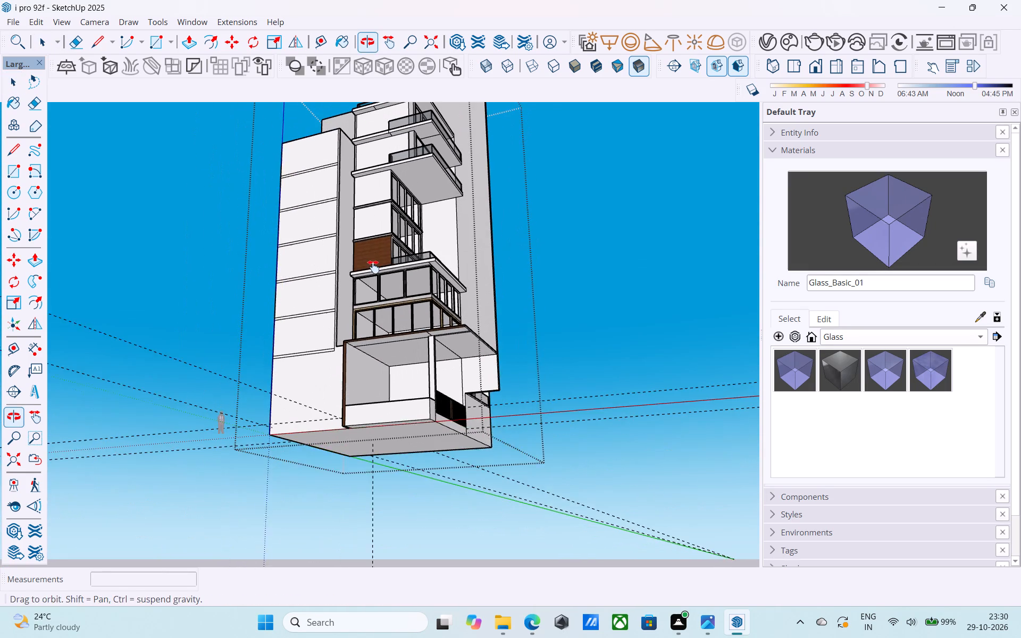
middle_drag(373, 267, 375, 266)
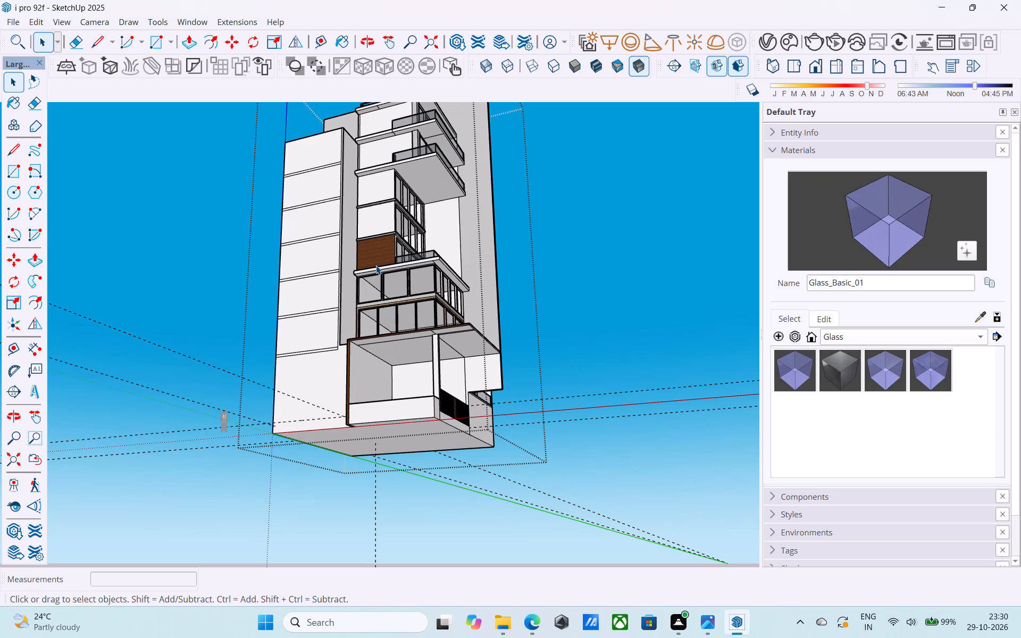
middle_drag(376, 265, 475, 393)
scroll(338, 382, up, 5)
shift+middle_drag(339, 382, 339, 382)
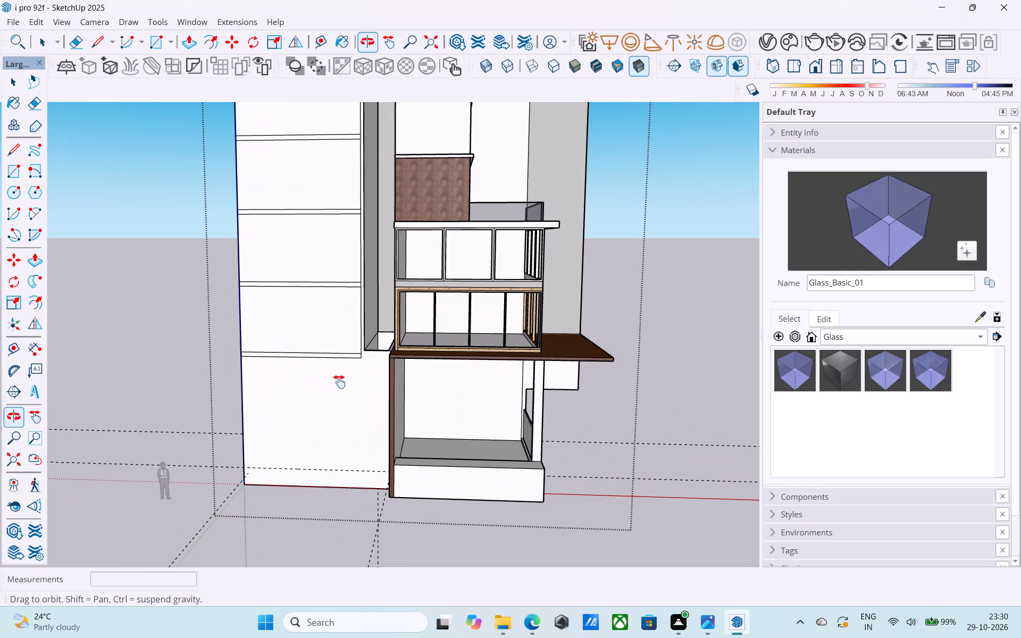
shift+middle_drag(339, 382, 353, 375)
scroll(362, 365, up, 7)
middle_drag(380, 345, 415, 342)
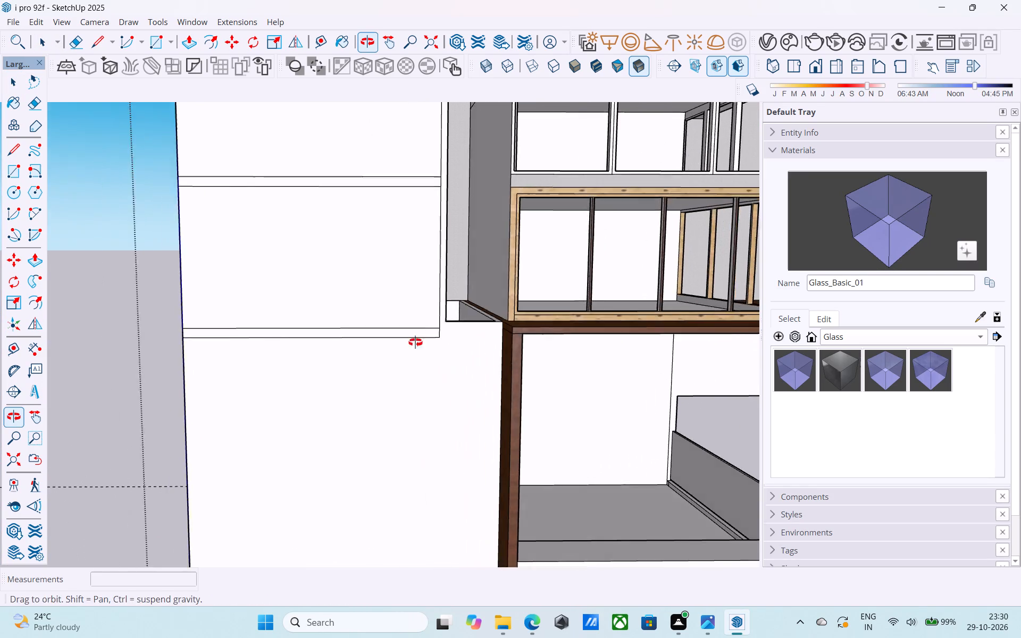
middle_drag(415, 342, 430, 350)
key(l)
scroll(469, 367, up, 8)
click(497, 349)
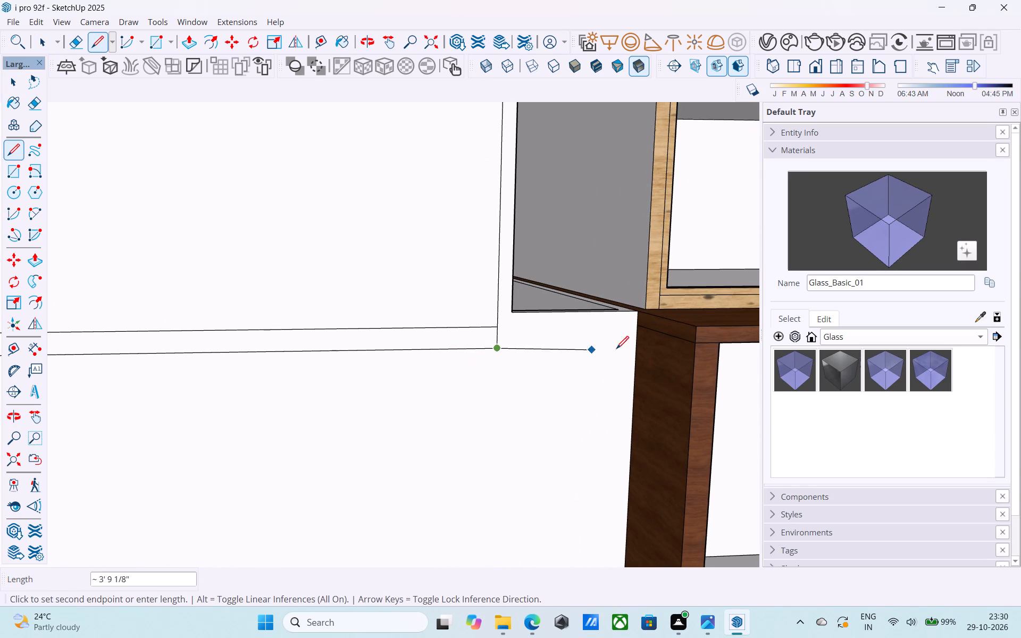
scroll(637, 340, up, 3)
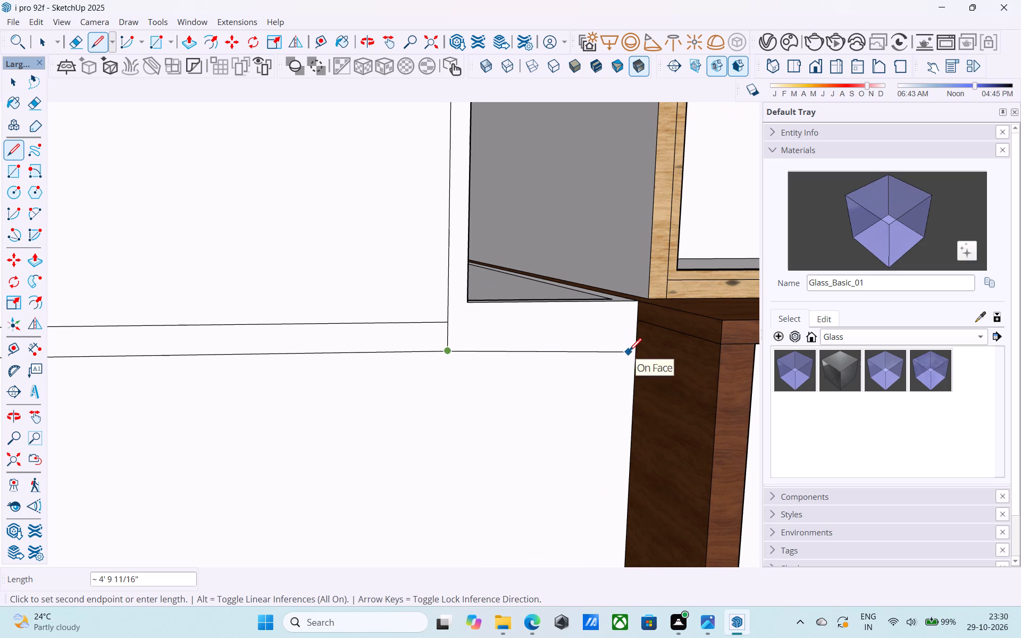
key(Right)
scroll(632, 348, up, 6)
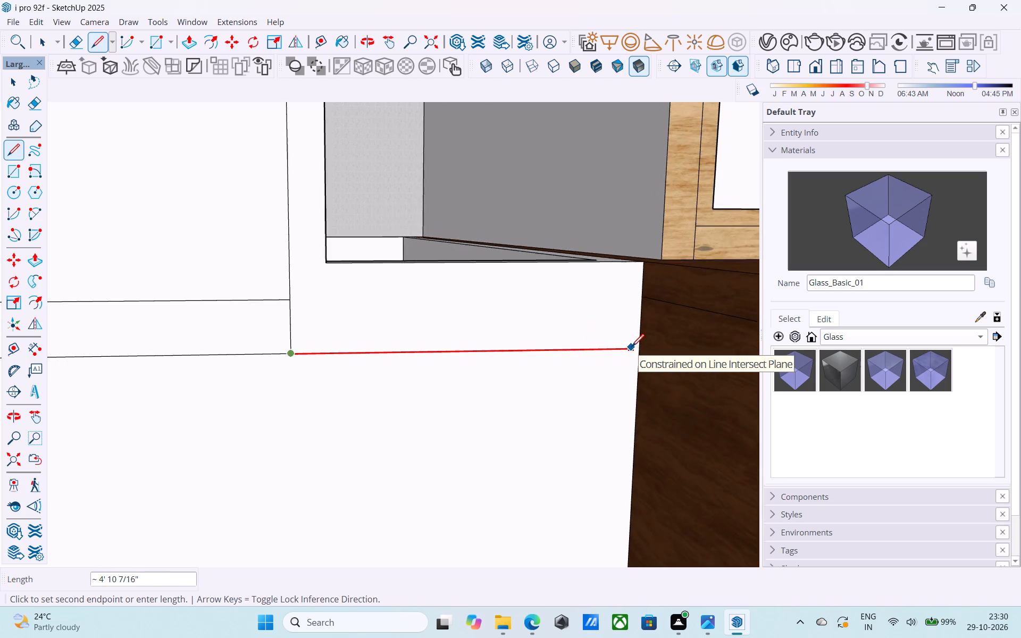
scroll(632, 348, up, 3)
click(642, 346)
key(space)
Close the open top of the banded side block with a rectangle between opposite inner corners of its walls.
scroll(642, 346, down, 8)
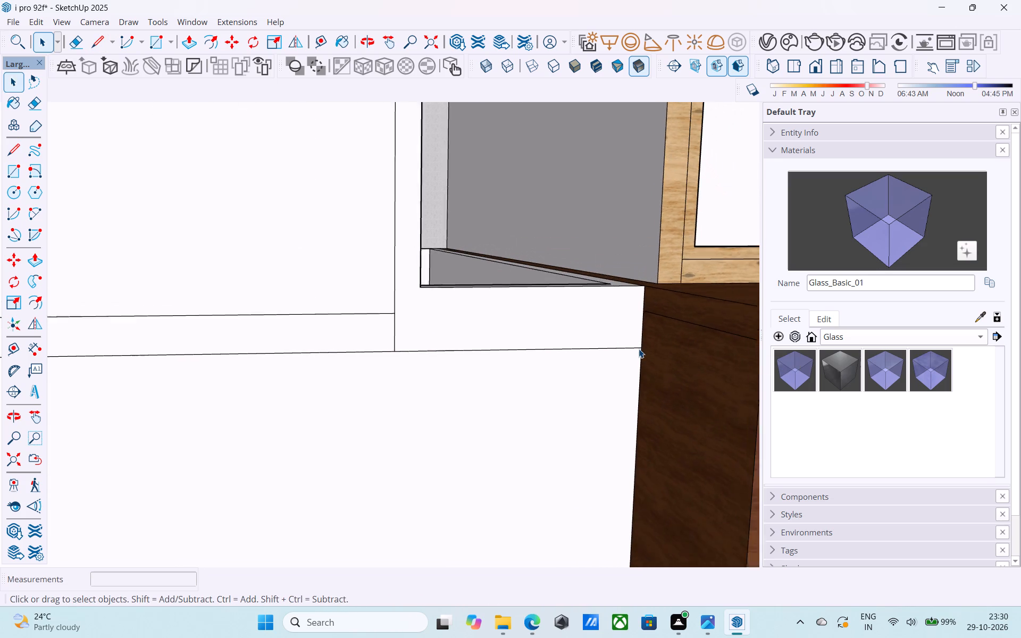
scroll(639, 349, down, 1)
middle_click(637, 349)
scroll(633, 345, down, 14)
middle_drag(630, 345, 618, 347)
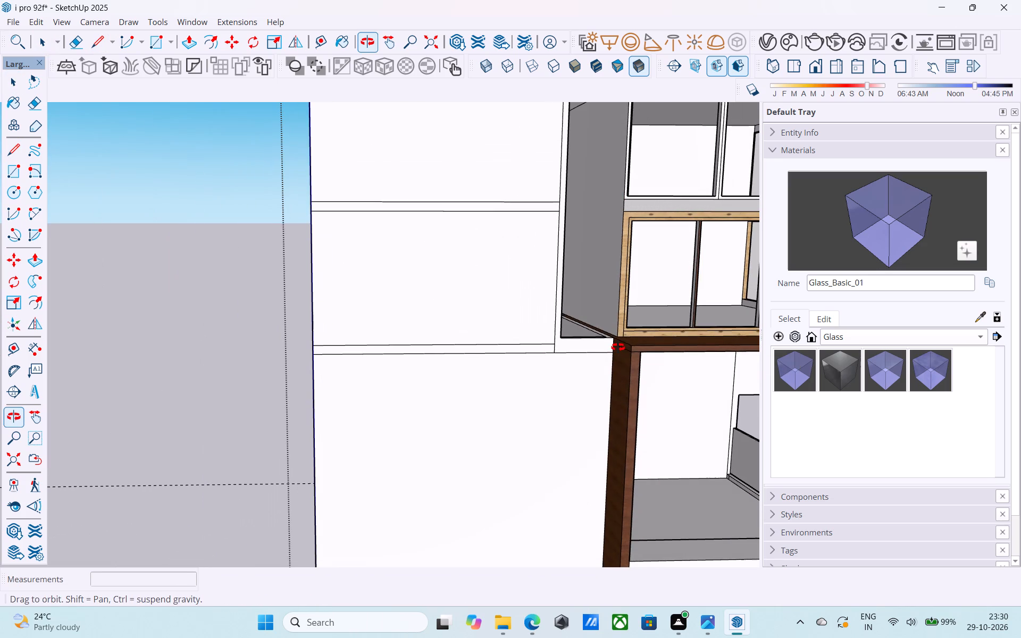
middle_drag(618, 347, 618, 348)
scroll(612, 351, down, 9)
middle_drag(576, 367, 565, 370)
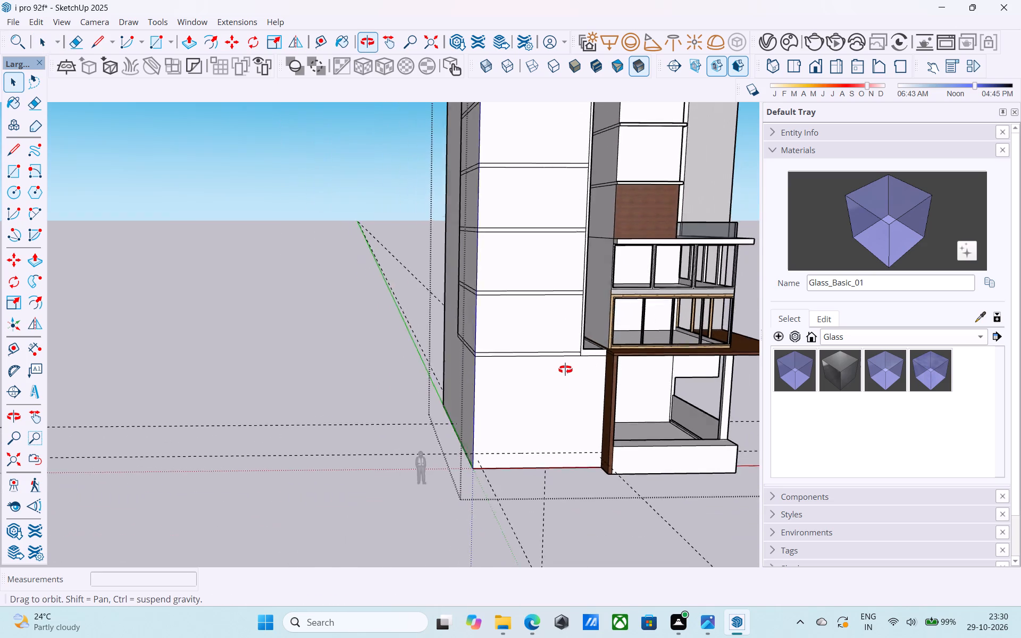
middle_drag(565, 370, 764, 357)
scroll(642, 358, down, 4)
middle_drag(484, 392, 585, 384)
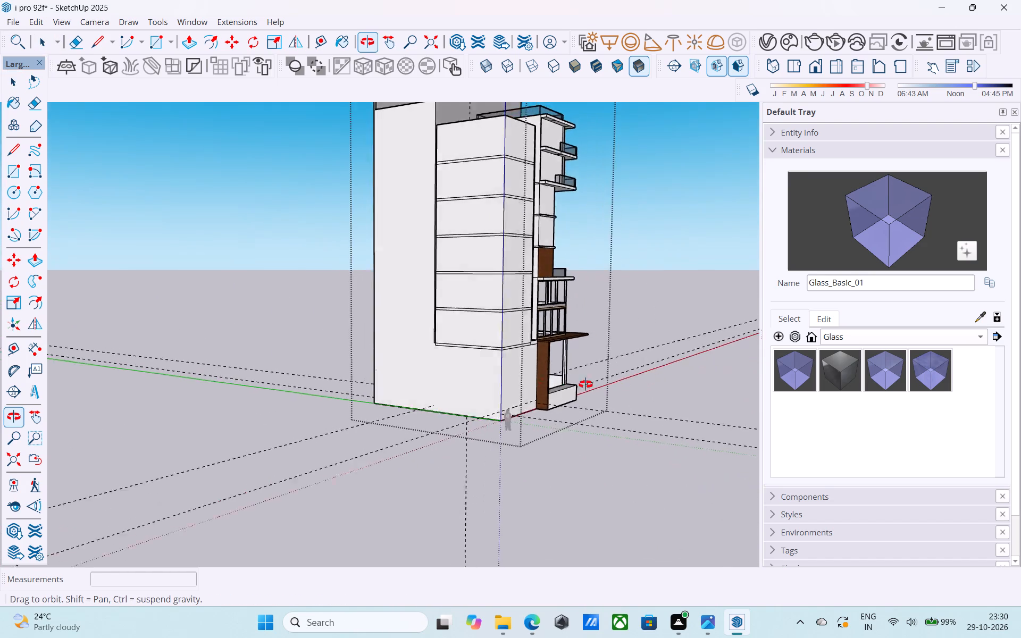
middle_drag(585, 384, 562, 487)
scroll(496, 439, down, 4)
scroll(467, 237, up, 8)
middle_drag(457, 299, 442, 299)
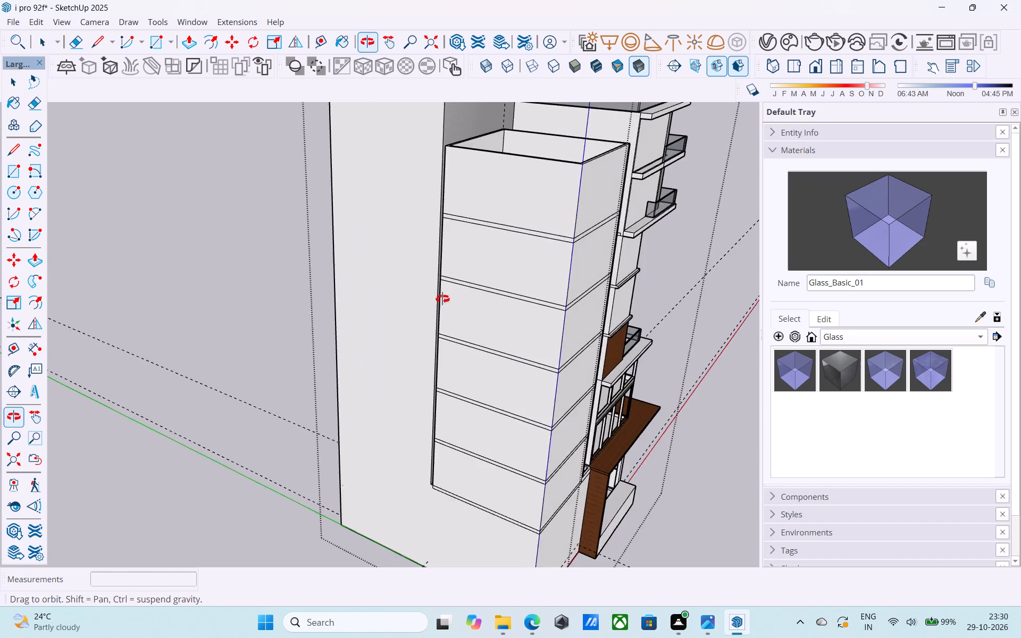
middle_drag(442, 299, 271, 337)
scroll(261, 340, down, 4)
middle_drag(261, 341, 235, 357)
scroll(237, 356, down, 5)
middle_drag(237, 356, 232, 373)
scroll(305, 265, up, 8)
middle_drag(236, 298, 222, 282)
scroll(204, 287, up, 11)
key(r)
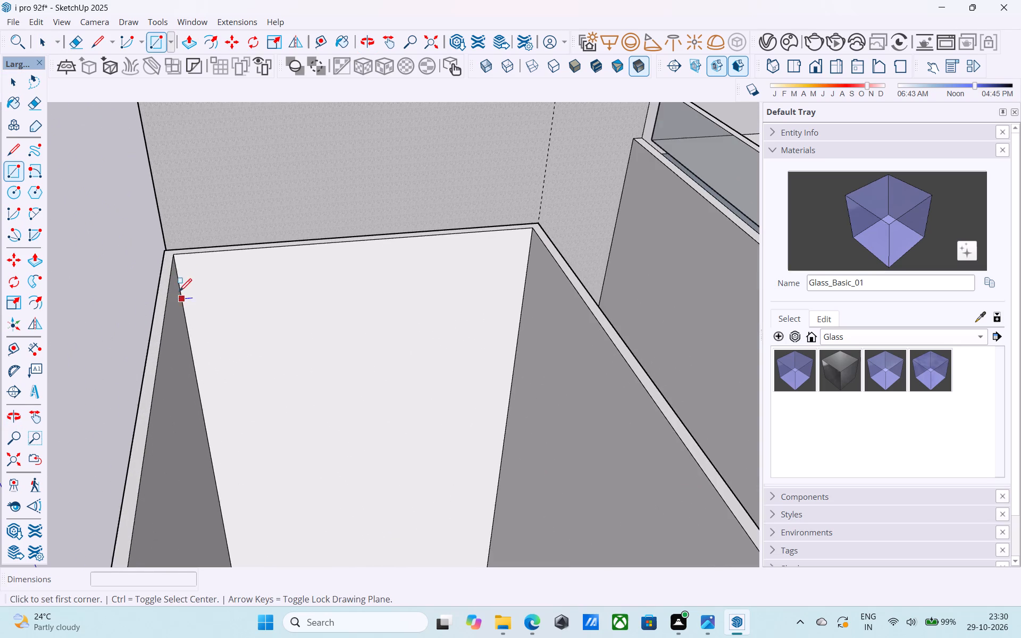
click(179, 256)
scroll(179, 256, down, 5)
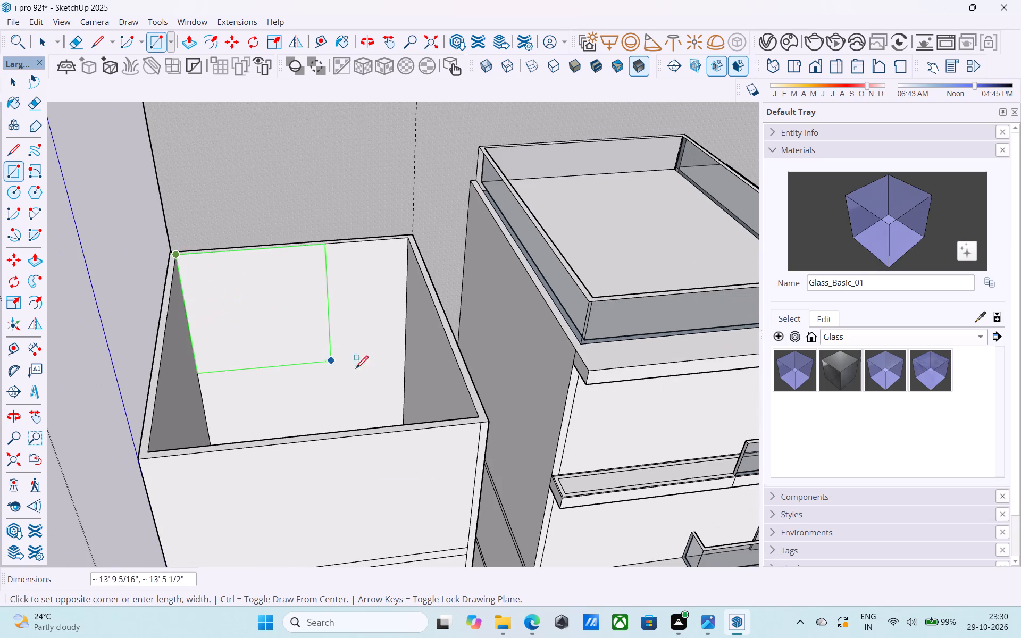
click(475, 418)
Reverse the new roof face on top of the banded side block.
key(space)
click(424, 403)
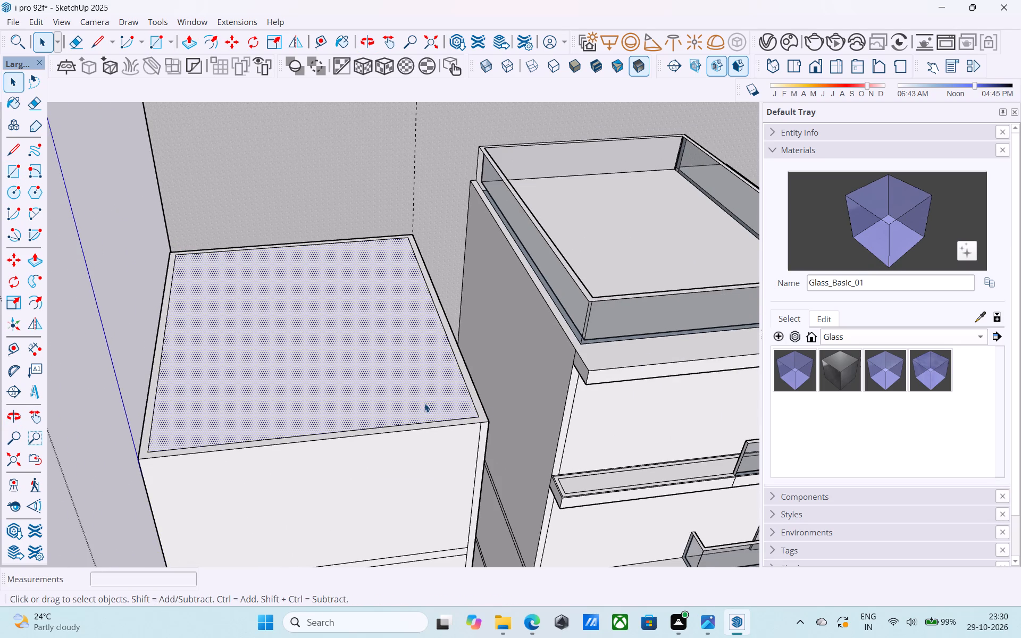
right_click(424, 403)
click(489, 263)
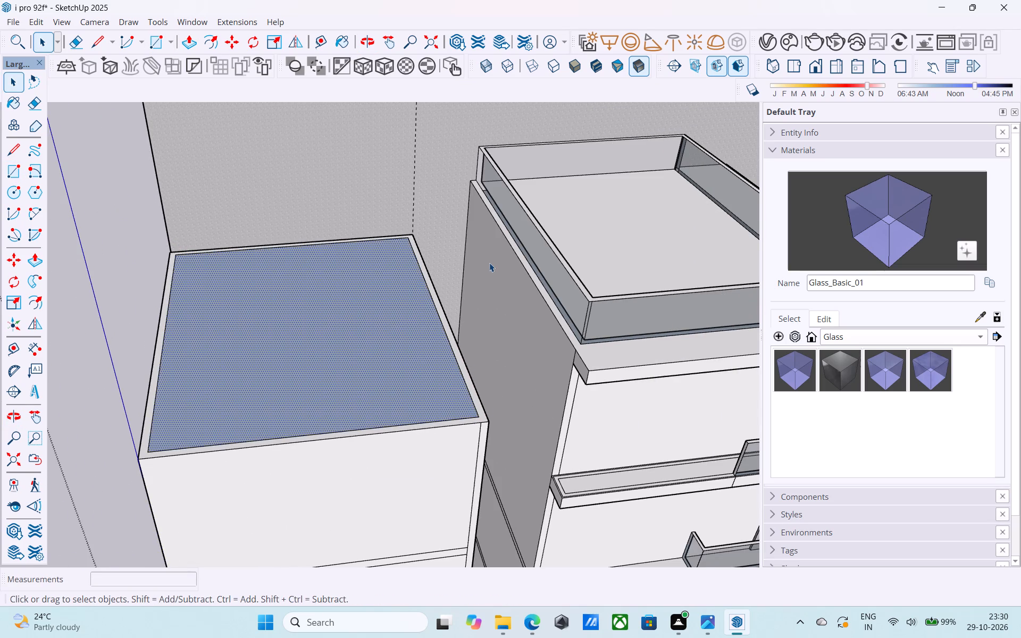
Draw 6" vertical lines up from two diagonally opposite corners of the side block's roof face.
key(l)
scroll(167, 245, up, 7)
click(195, 279)
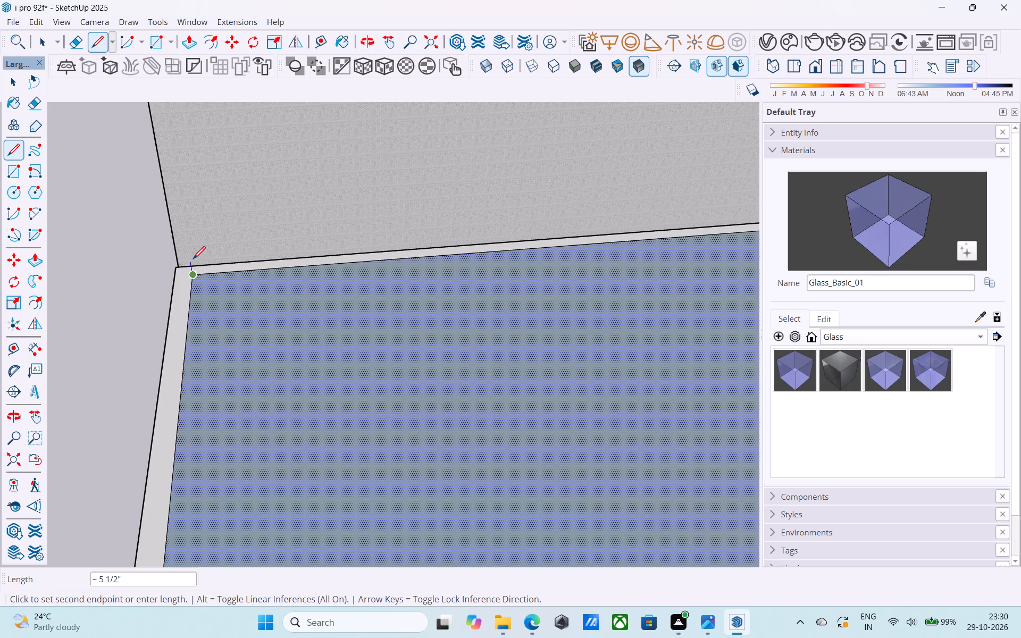
key(6)
key(shift+quotedbl)
key(Return)
key(space)
scroll(191, 253, down, 15)
key(l)
scroll(370, 363, up, 3)
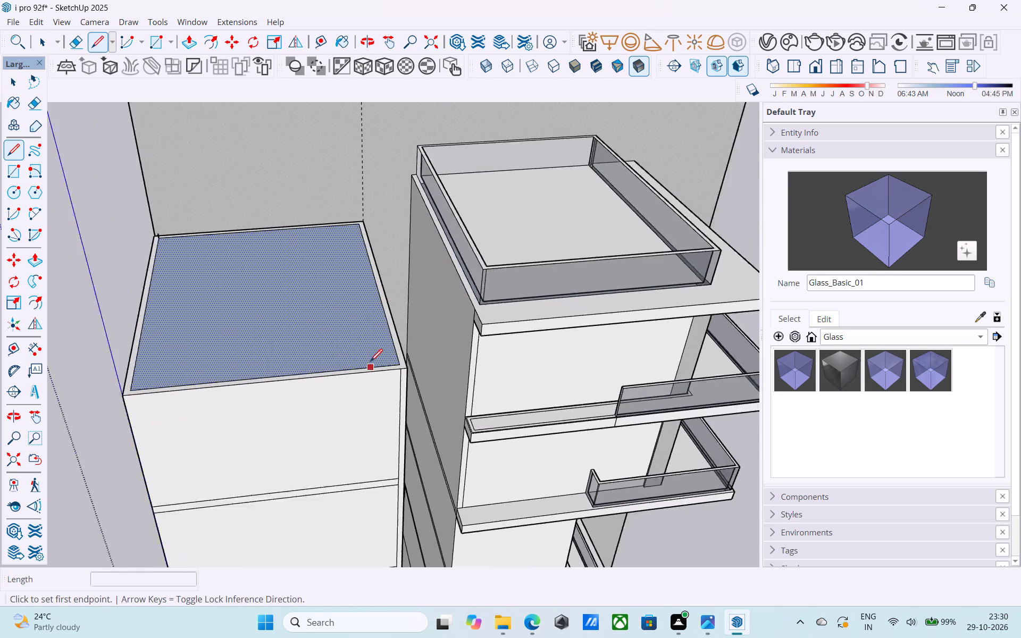
scroll(370, 363, up, 2)
middle_drag(371, 361, 266, 346)
scroll(385, 383, up, 7)
click(409, 357)
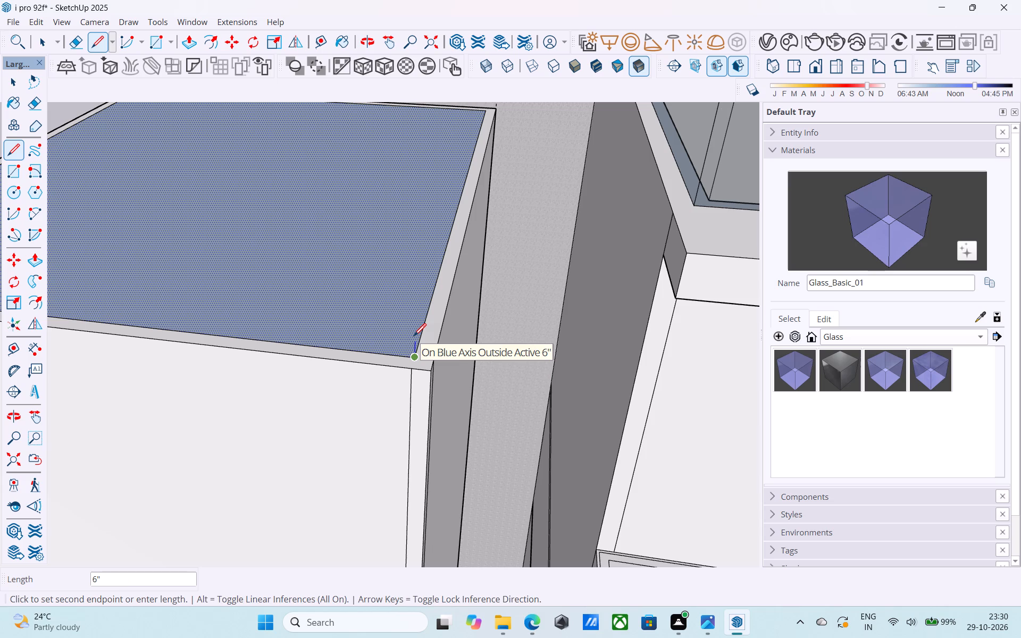
click(414, 337)
Draw a 19' 9" by 23' 6" horizontal rectangle between the tops of the two vertical lines as the raised roof surface.
key(r)
scroll(415, 335, down, 5)
middle_drag(289, 268, 297, 282)
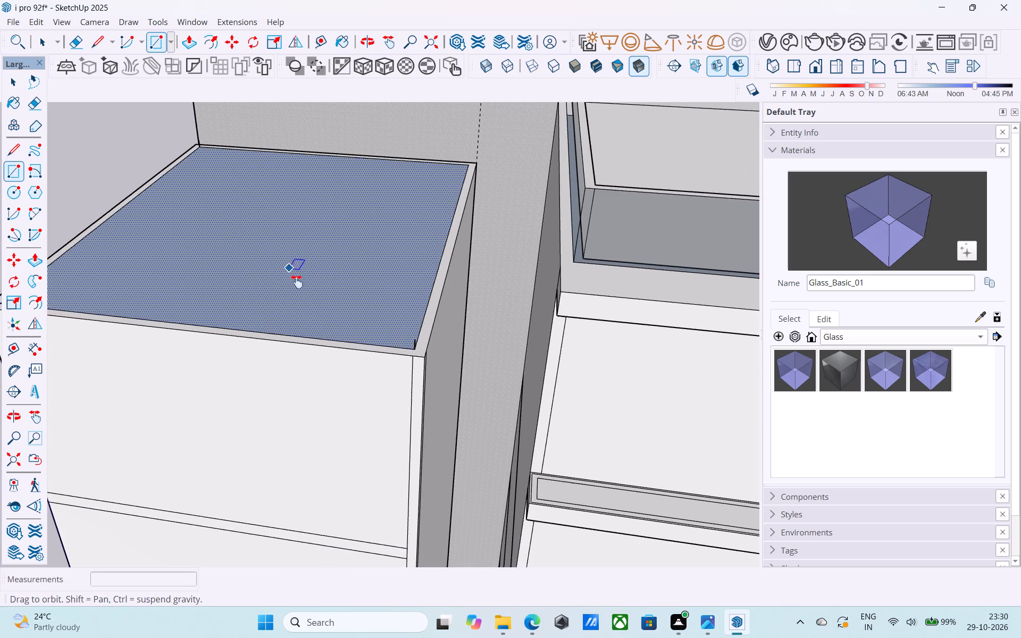
middle_drag(297, 282, 324, 314)
scroll(251, 224, up, 19)
middle_drag(211, 152, 257, 148)
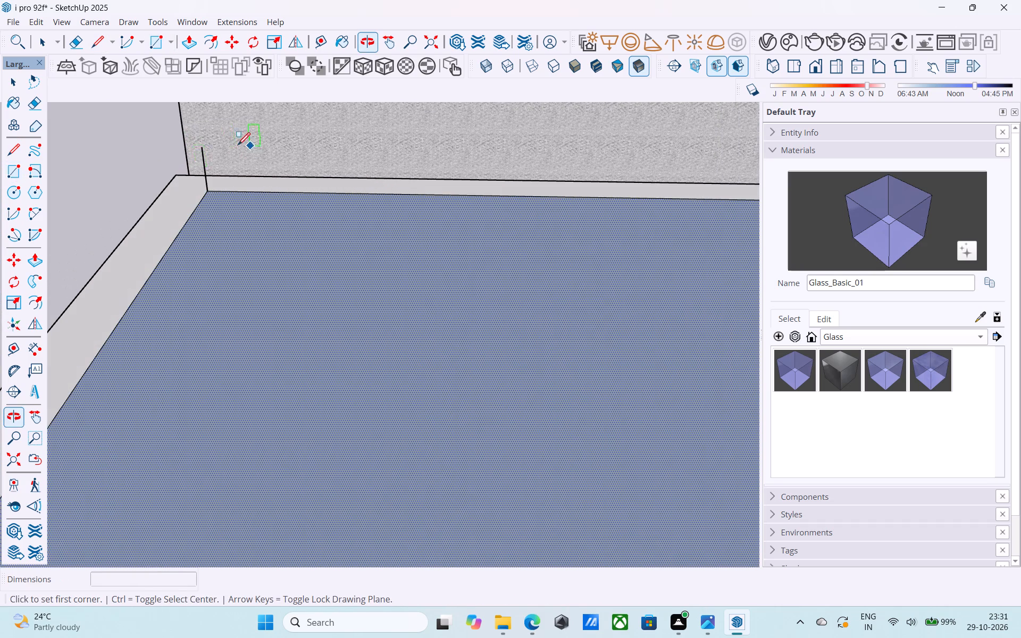
click(201, 145)
scroll(201, 145, down, 17)
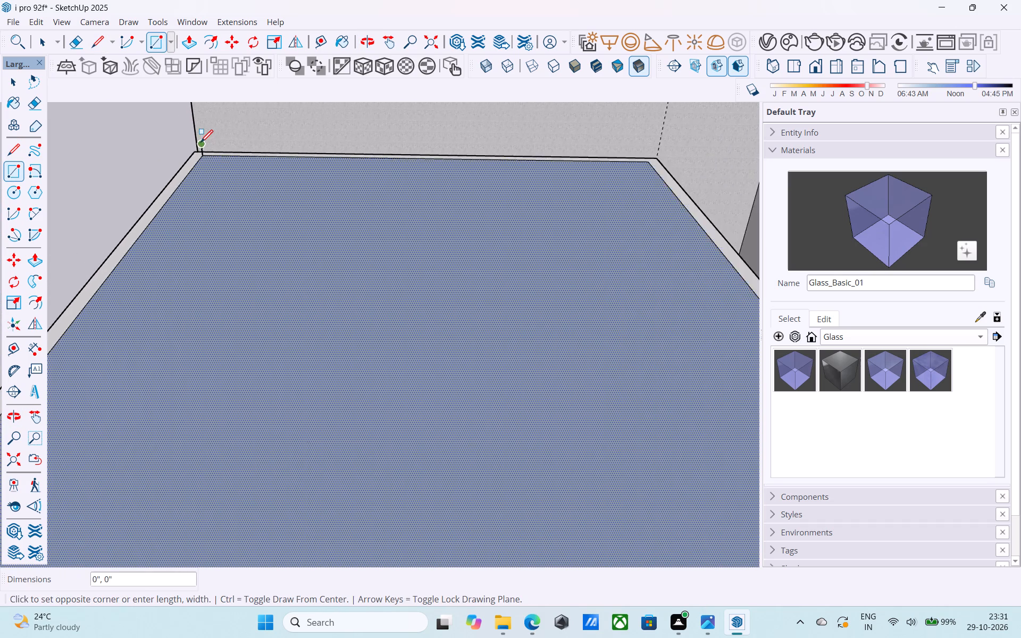
scroll(200, 144, down, 3)
scroll(518, 321, up, 6)
click(532, 327)
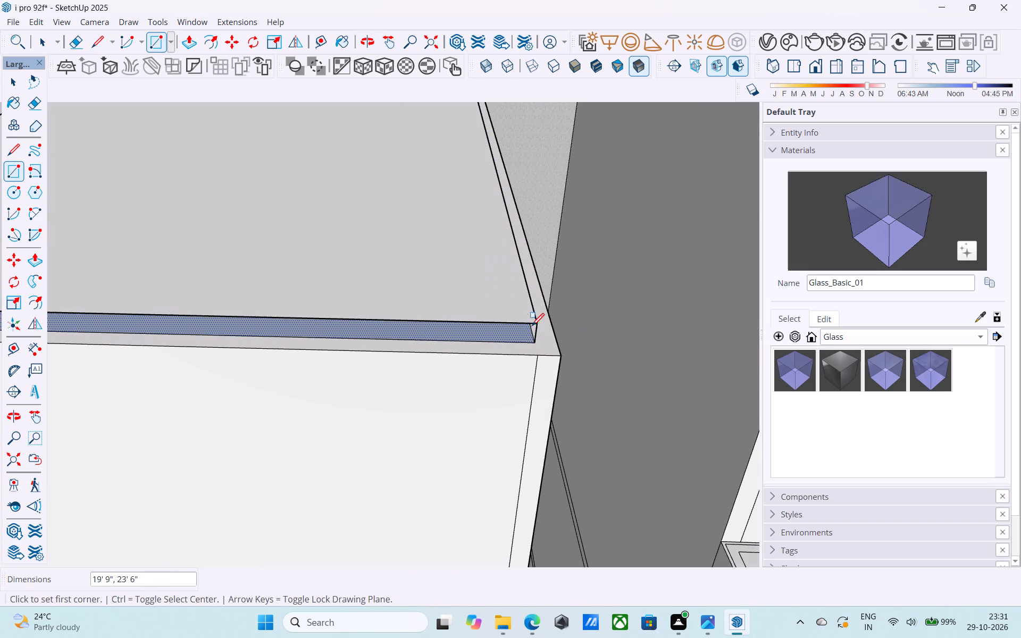
Draw 6" vertical lines at the remaining two roof corners to close the raised slab's side faces.
scroll(534, 325, down, 5)
shift+middle_drag(379, 325, 684, 315)
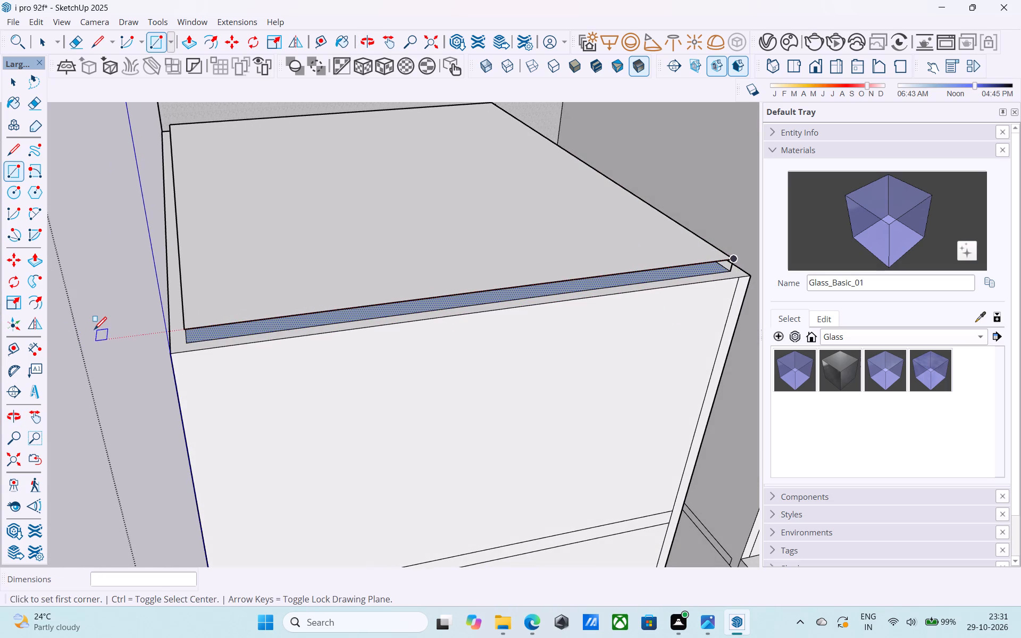
key(l)
middle_drag(94, 331, 184, 328)
scroll(207, 342, up, 7)
click(189, 400)
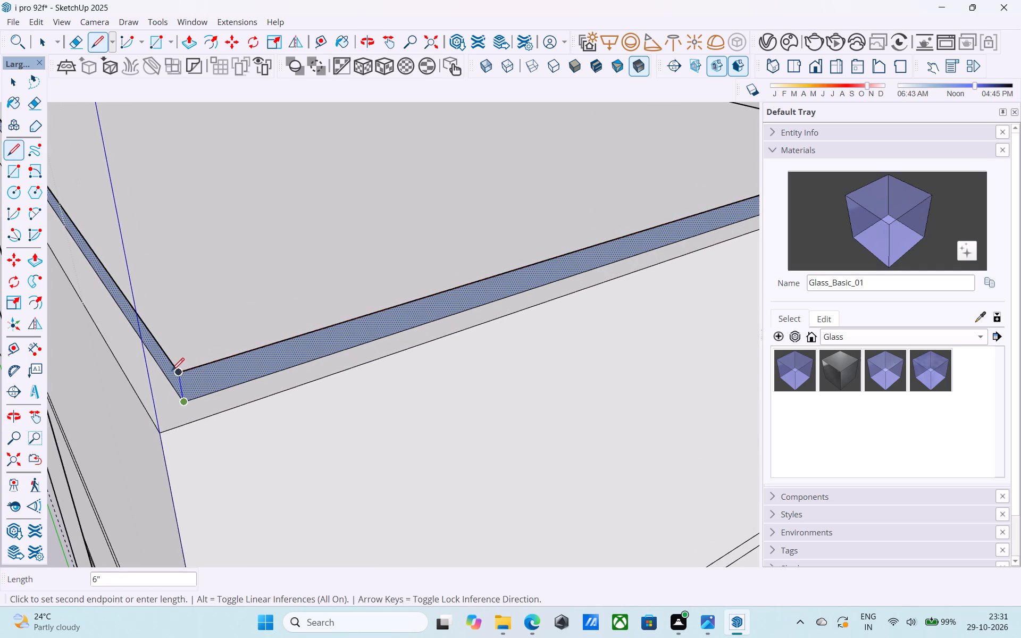
click(172, 372)
scroll(174, 369, down, 14)
middle_drag(486, 287, 91, 295)
middle_drag(536, 240, 648, 237)
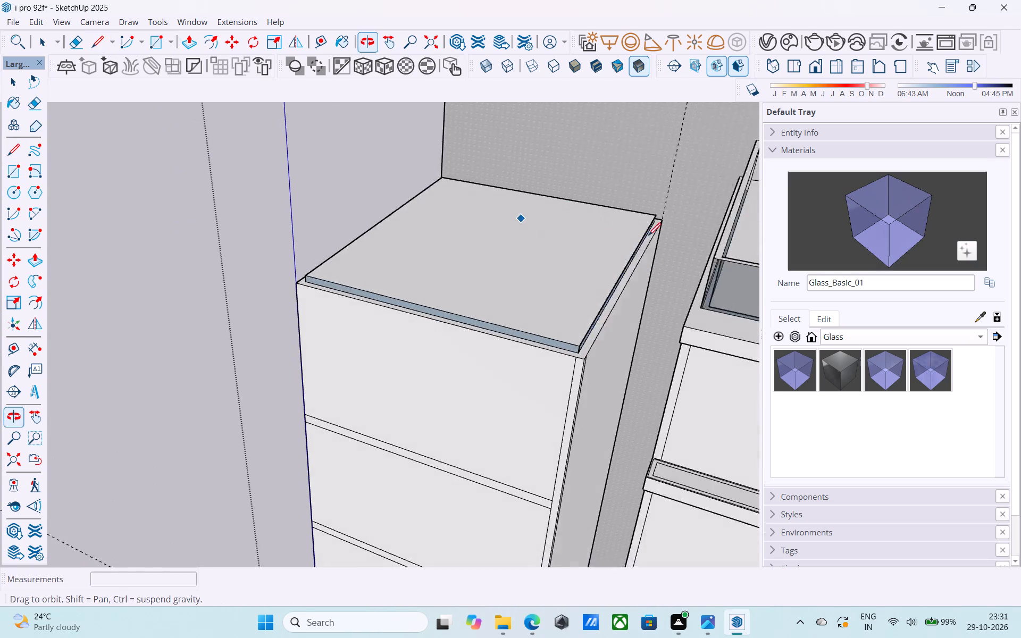
middle_drag(648, 237, 642, 237)
scroll(662, 214, up, 13)
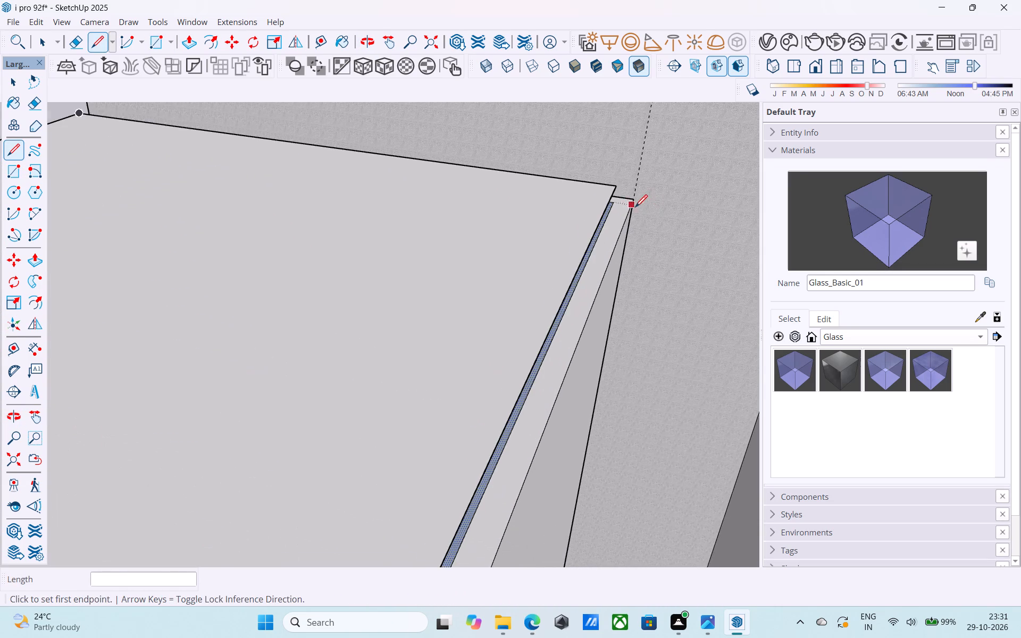
scroll(635, 208, up, 6)
middle_drag(609, 215, 594, 198)
scroll(576, 208, up, 4)
click(605, 202)
click(610, 150)
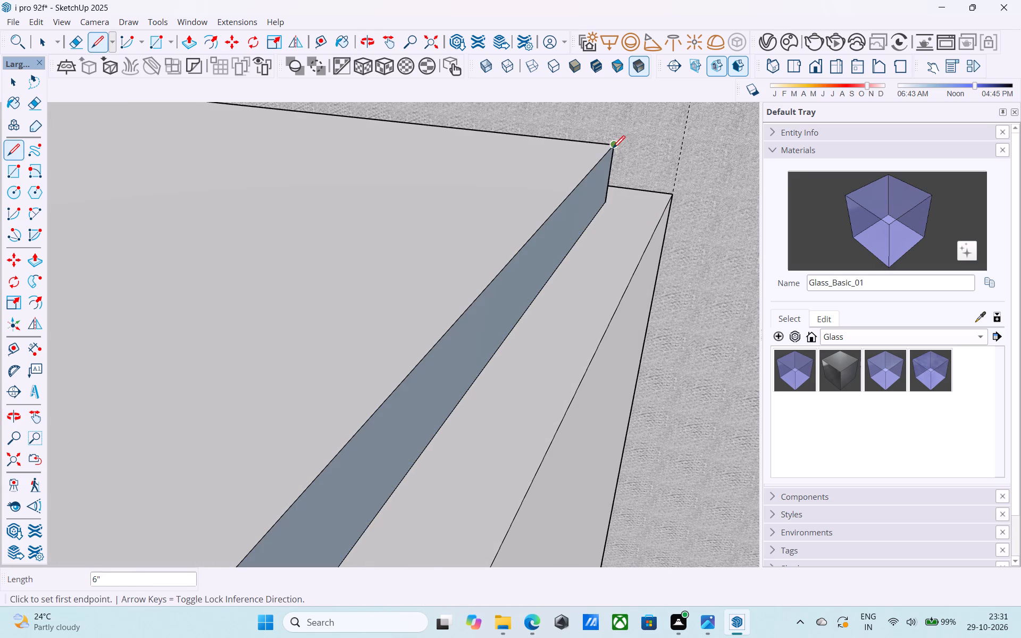
Reverse the two adjacent blue-grey side faces of the raised roof slab on the banded side block.
scroll(613, 149, down, 4)
scroll(614, 148, down, 18)
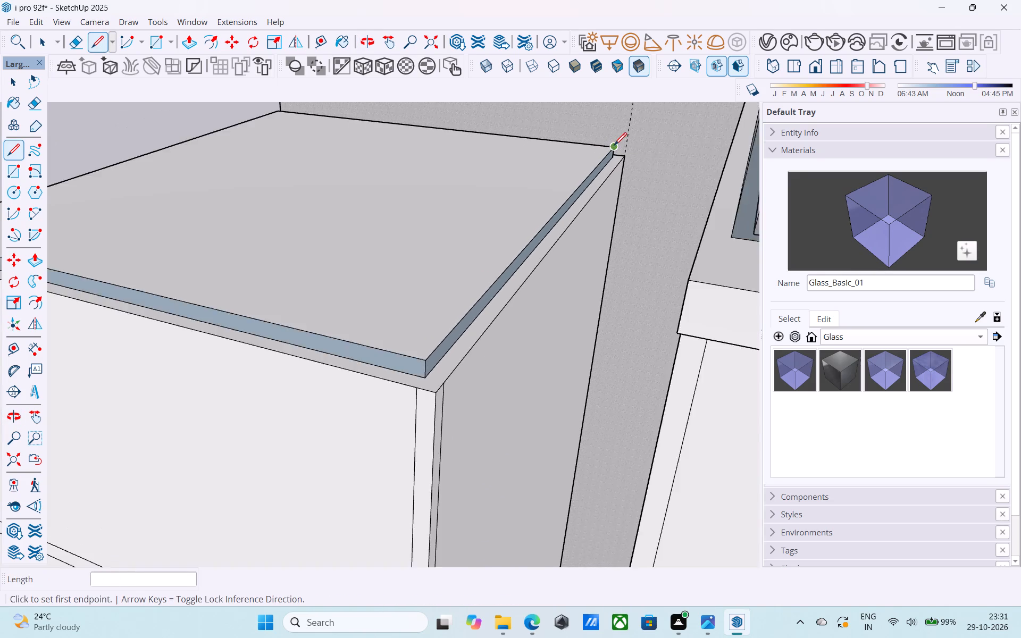
scroll(614, 146, down, 7)
middle_drag(594, 171, 556, 185)
scroll(543, 237, up, 8)
key(space)
click(546, 221)
scroll(546, 221, up, 9)
right_click(546, 217)
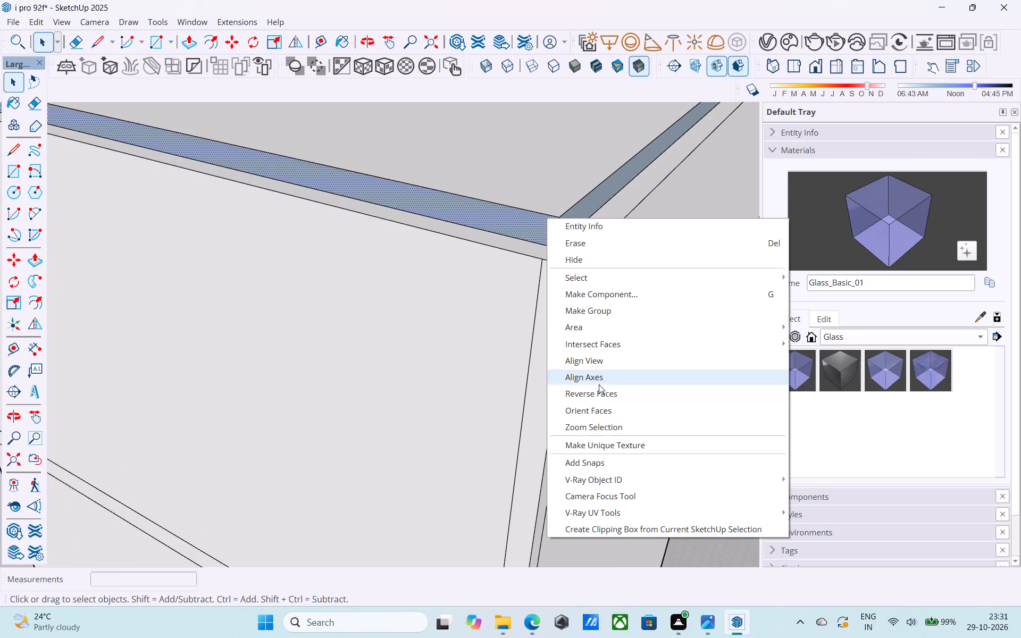
click(600, 391)
click(580, 216)
right_click(580, 215)
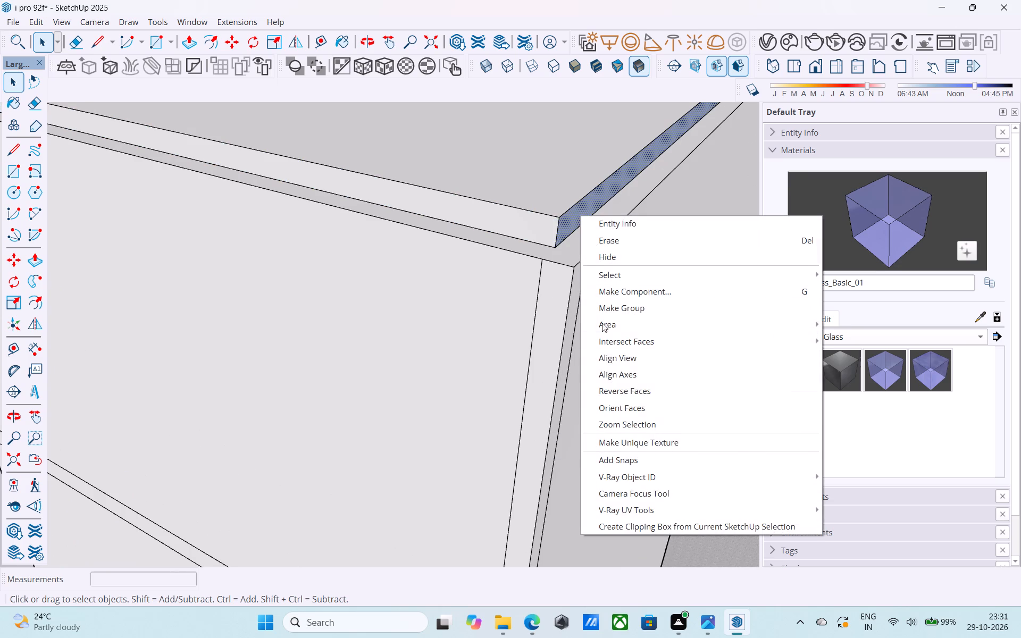
click(609, 390)
Reverse the raised roof slab's side face on the block's far side, away from the balcony tower.
scroll(607, 384, down, 9)
middle_drag(468, 340, 640, 311)
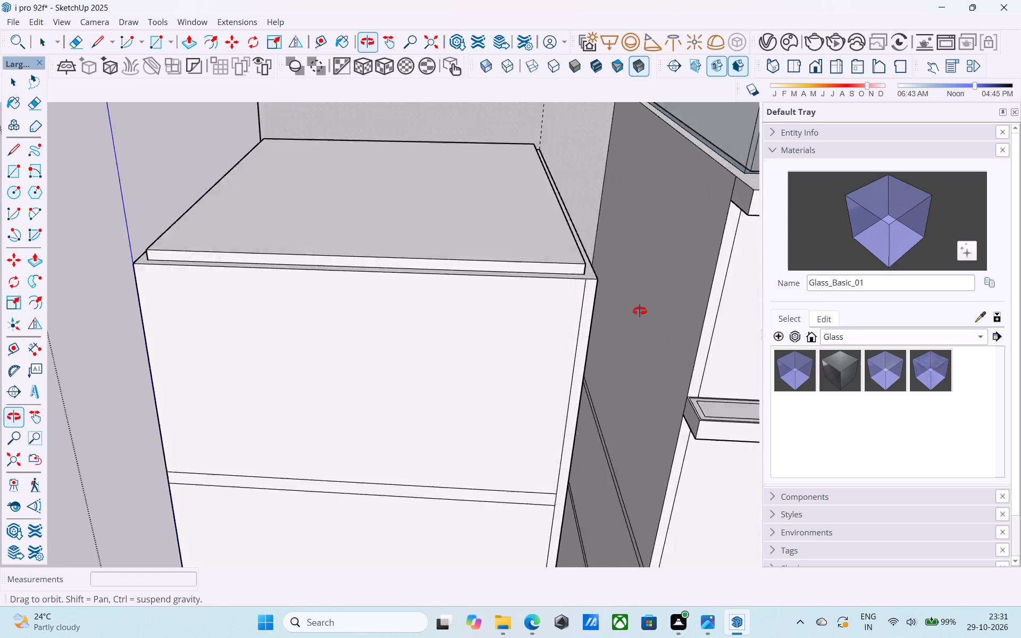
middle_drag(640, 311, 659, 306)
scroll(658, 296, down, 9)
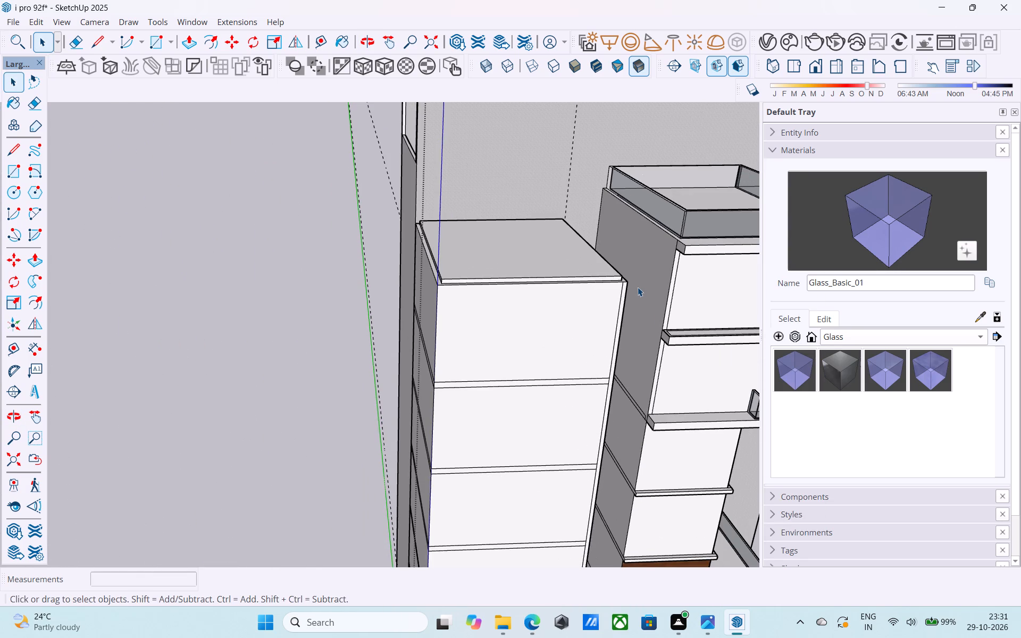
scroll(638, 287, down, 6)
scroll(549, 303, up, 17)
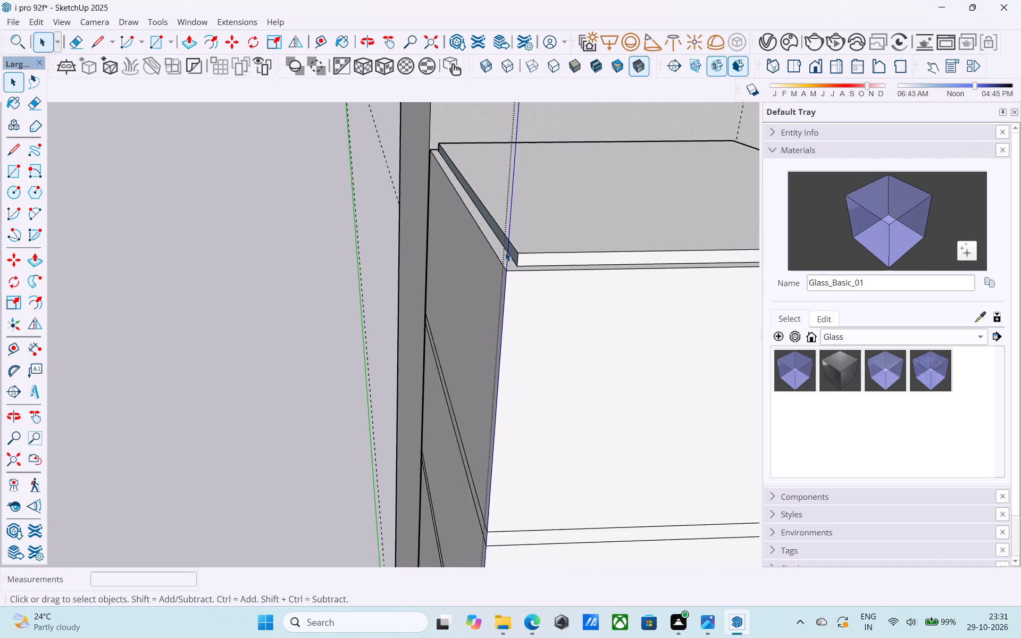
scroll(505, 252, up, 6)
middle_drag(508, 243, 682, 213)
scroll(508, 238, up, 3)
click(508, 223)
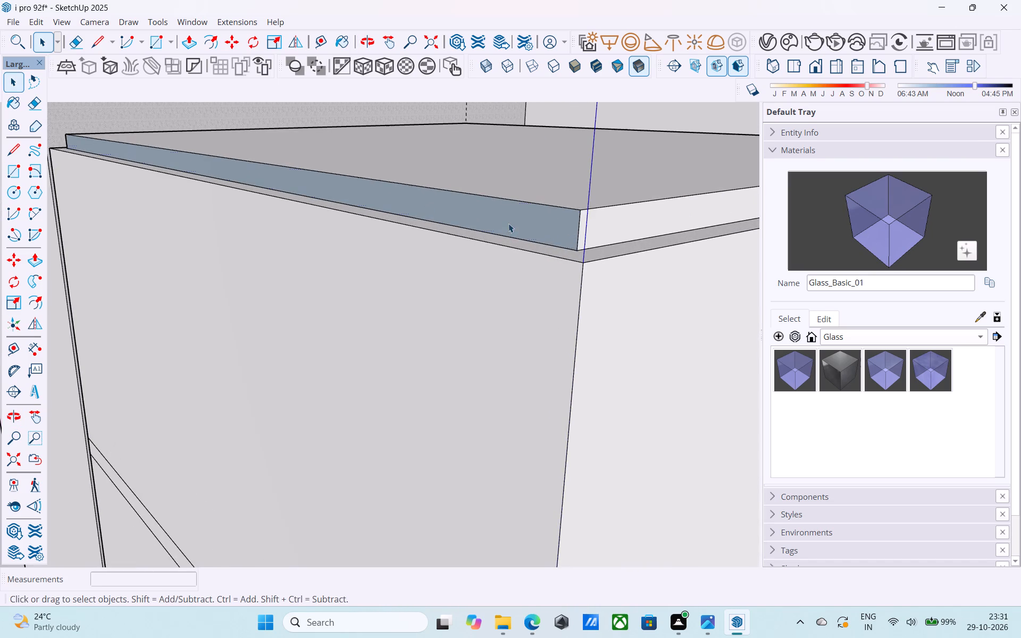
right_click(508, 223)
click(545, 395)
Pull the slab's outer side face flush with the block's wall and its front face out 6".
scroll(518, 389, down, 3)
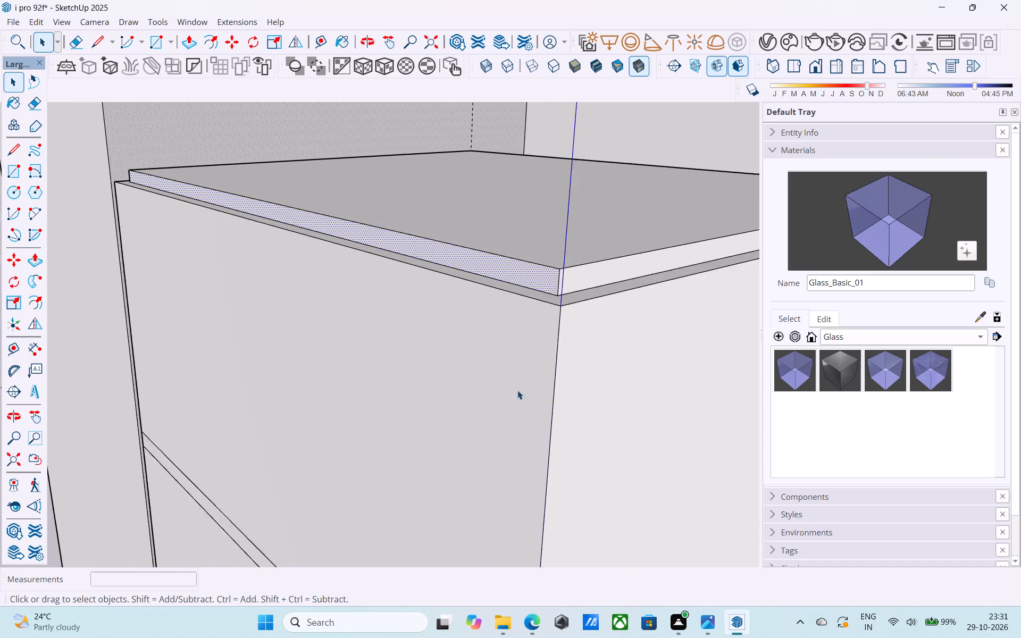
scroll(517, 390, down, 2)
shift+middle_drag(514, 388, 386, 392)
key(p)
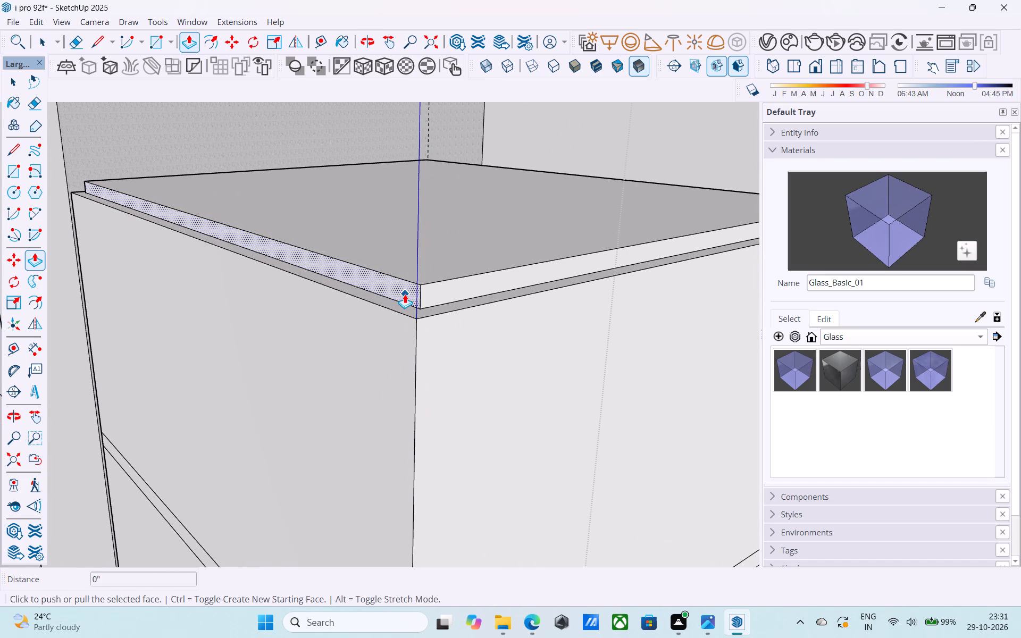
click(405, 294)
click(388, 325)
key(space)
click(436, 291)
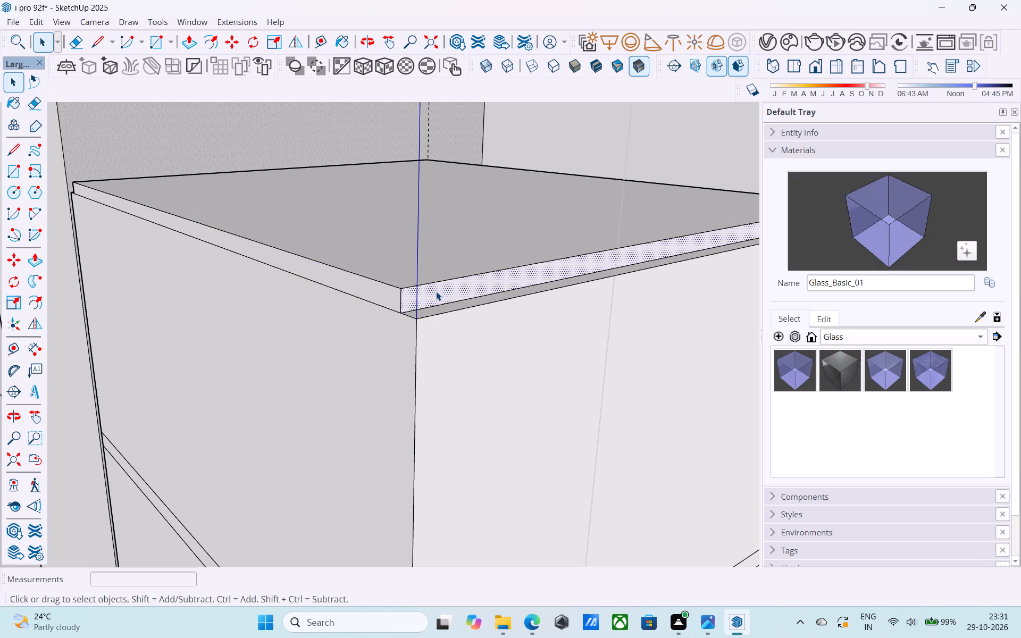
key(p)
click(436, 291)
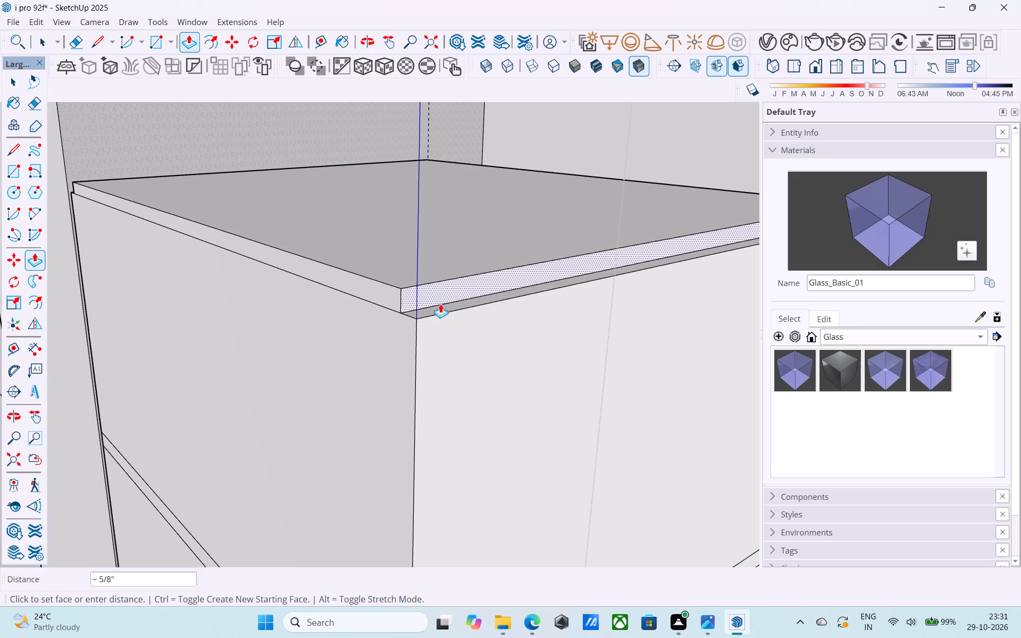
click(454, 346)
Pull the slab's side face nearest the balcony tower out 6" to the block's outer wall.
scroll(454, 346, down, 4)
middle_drag(454, 346, 174, 337)
scroll(149, 331, down, 3)
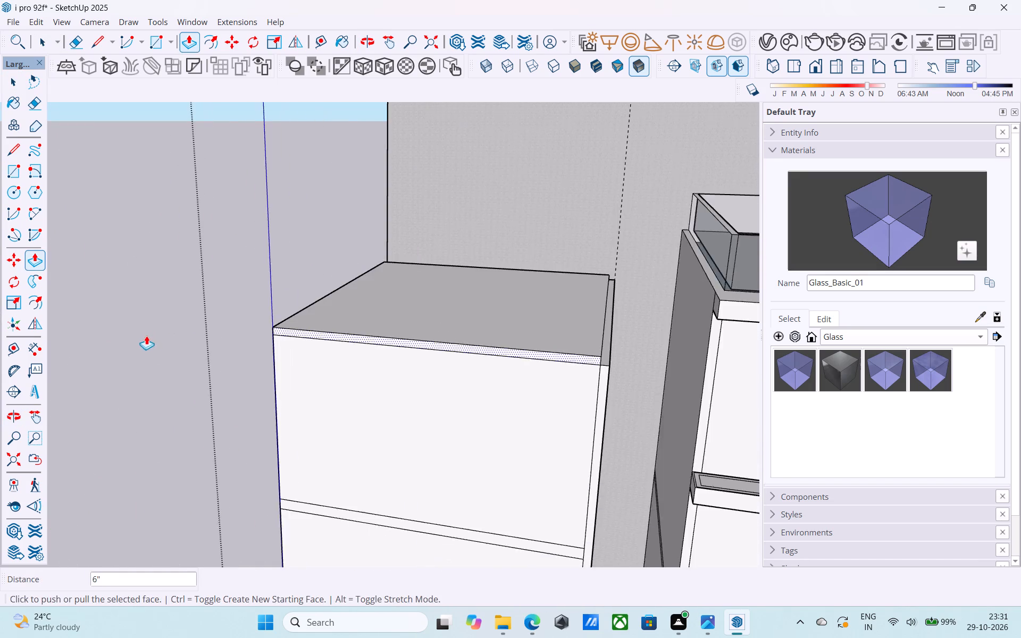
scroll(146, 335, down, 5)
middle_drag(367, 349, 353, 340)
scroll(445, 338, up, 9)
middle_drag(503, 362, 445, 331)
scroll(480, 382, up, 4)
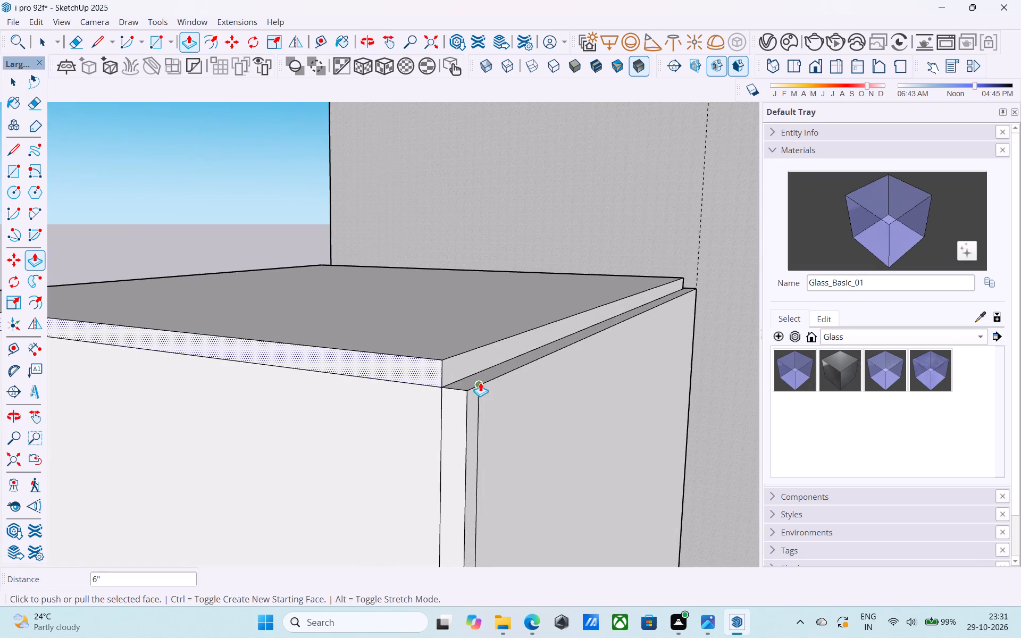
scroll(481, 382, up, 3)
key(space)
click(475, 358)
key(p)
click(475, 358)
click(488, 413)
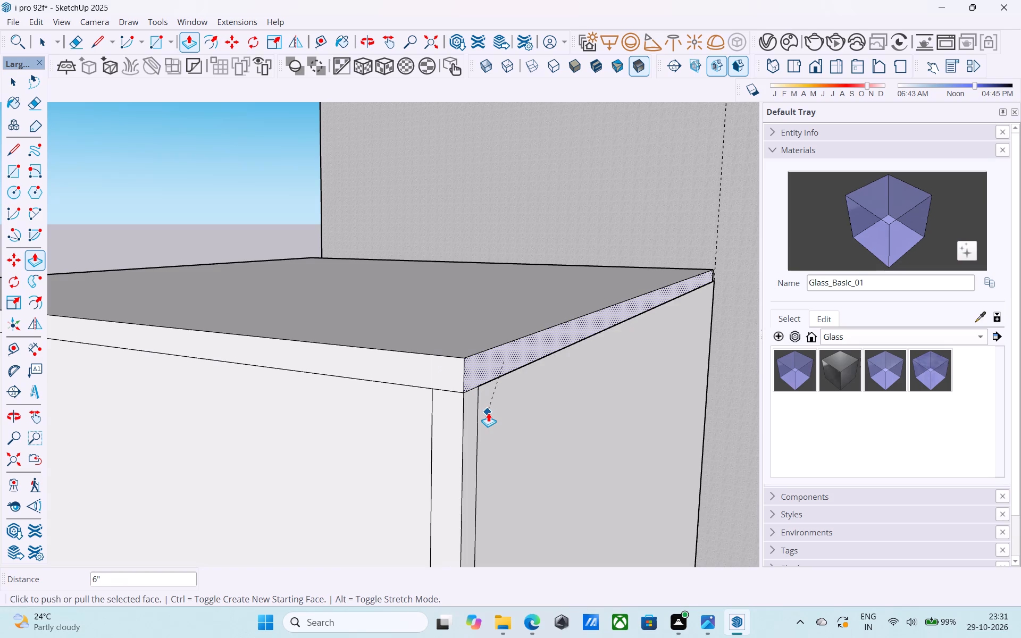
Examine the side block's widened roof slab against the whole tower from several angles.
scroll(490, 402, down, 8)
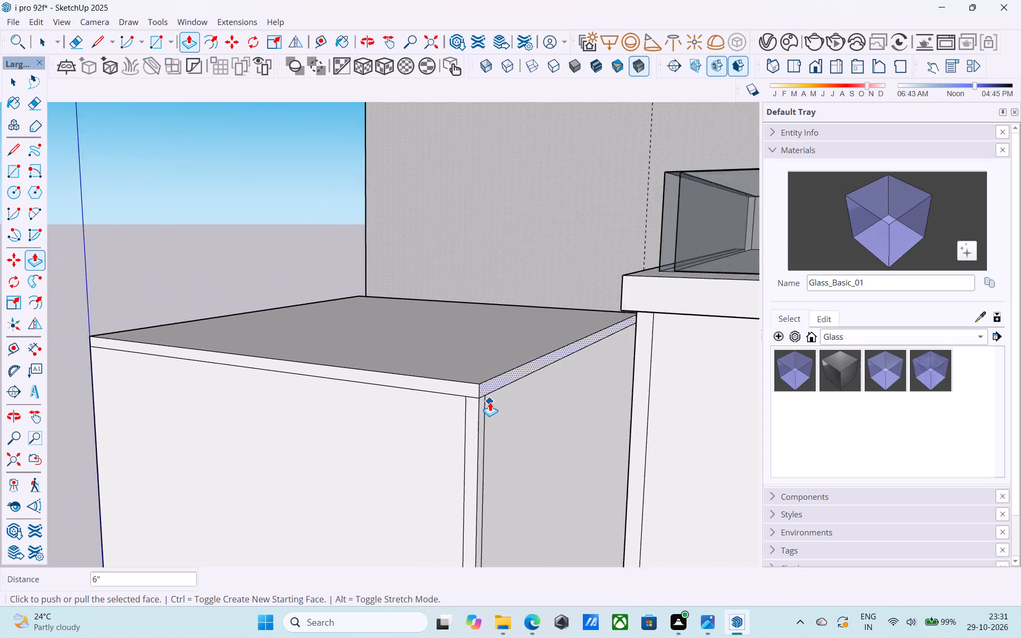
scroll(490, 402, down, 15)
middle_drag(490, 402, 489, 389)
scroll(493, 340, down, 9)
middle_drag(493, 355, 584, 301)
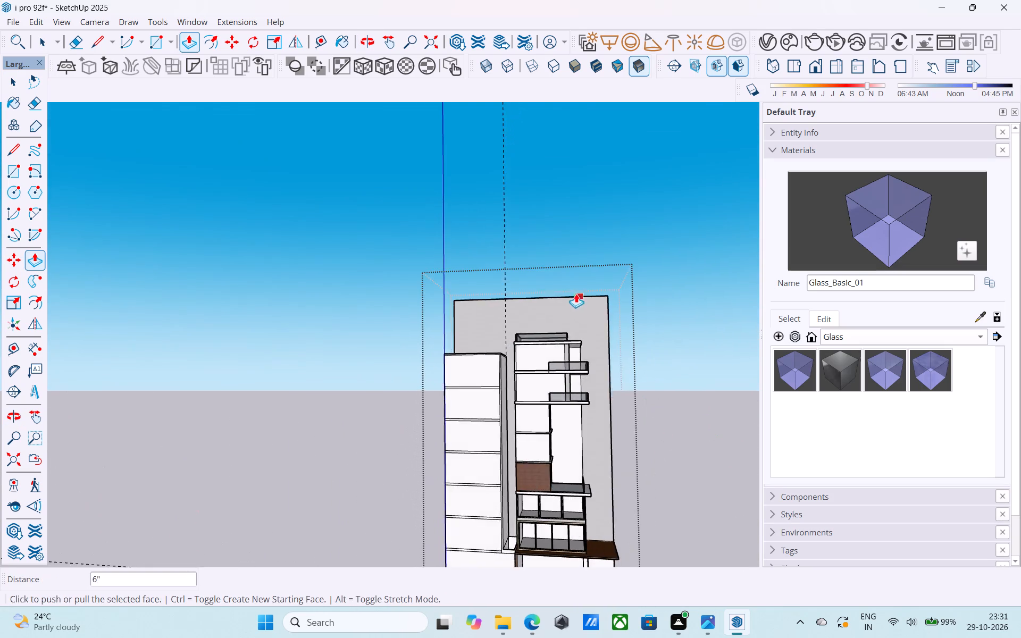
scroll(575, 293, down, 4)
middle_drag(502, 489, 275, 538)
middle_drag(354, 465, 371, 479)
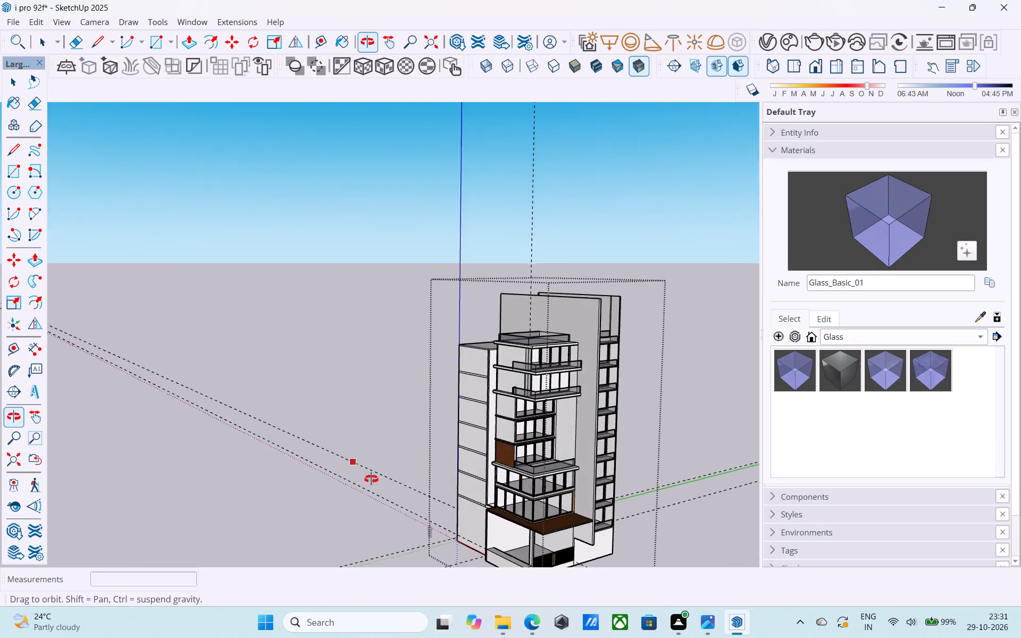
middle_drag(371, 479, 407, 499)
middle_drag(395, 481, 583, 523)
Offset the edges of the side block's top roof face 6" inward.
scroll(491, 403, up, 12)
key(space)
middle_drag(476, 286, 475, 286)
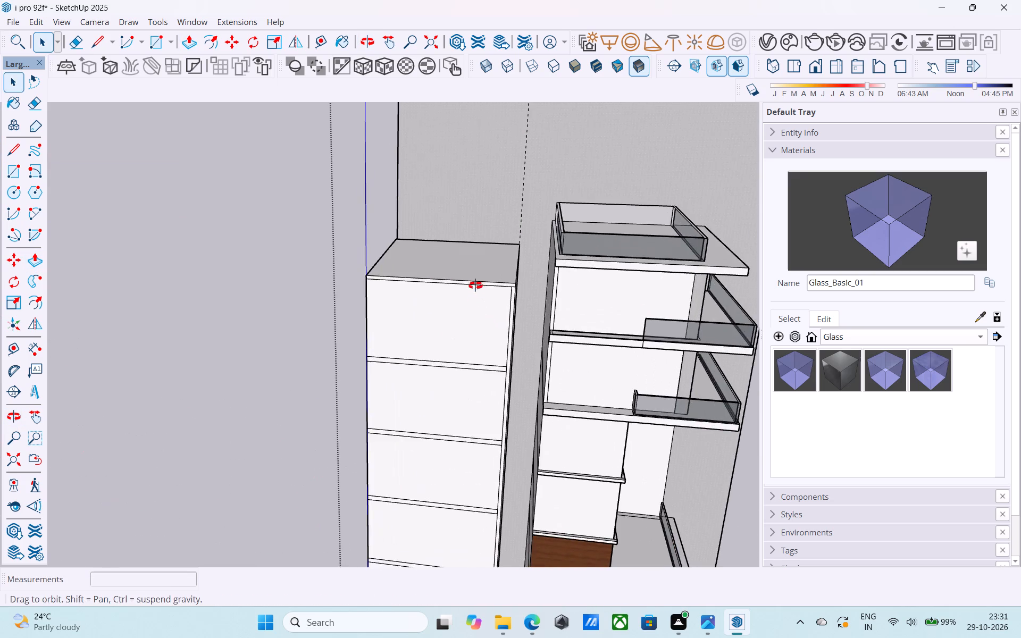
middle_drag(475, 286, 491, 415)
scroll(457, 338, down, 1)
shift+middle_drag(456, 337, 463, 466)
scroll(457, 372, up, 5)
click(456, 371)
key(f)
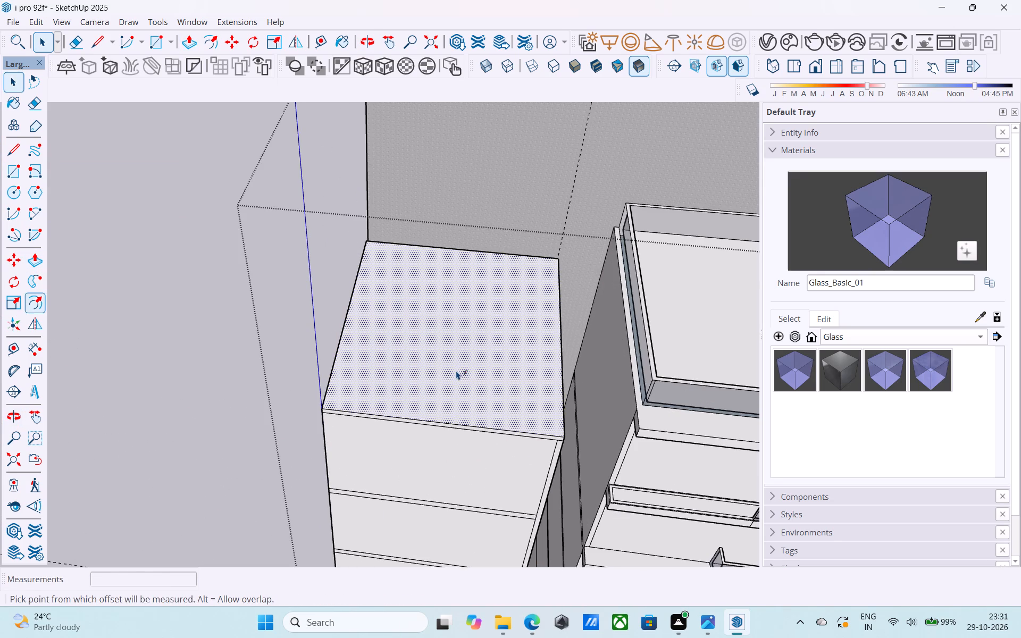
click(456, 371)
key(6)
key(shift+quotedbl)
key(Return)
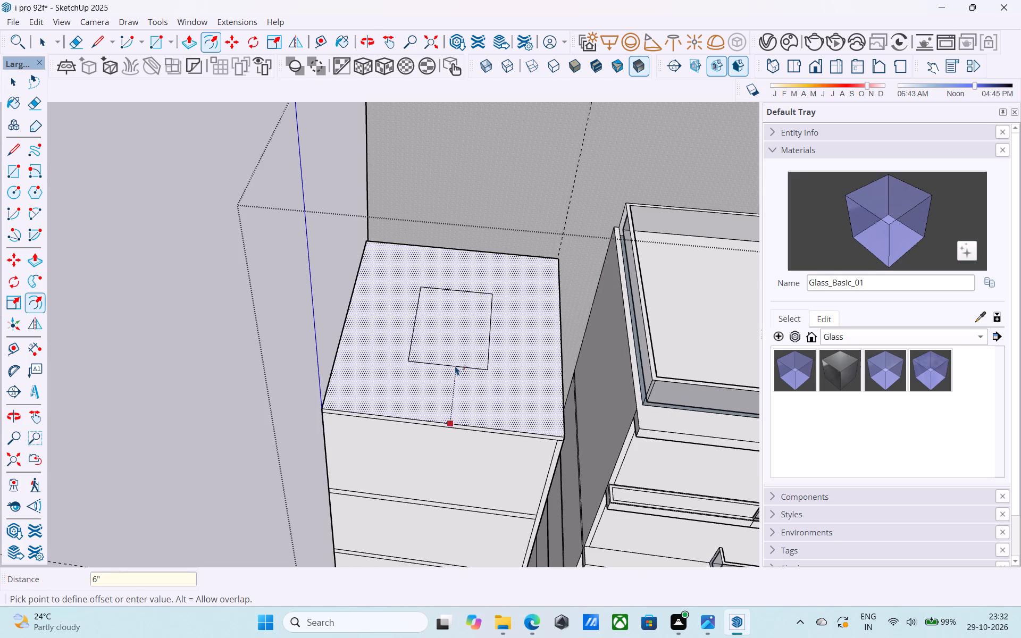
Raise the 6" border strip on the side block's roof by 3' to form a parapet.
key(space)
scroll(422, 402, up, 3)
key(p)
click(421, 404)
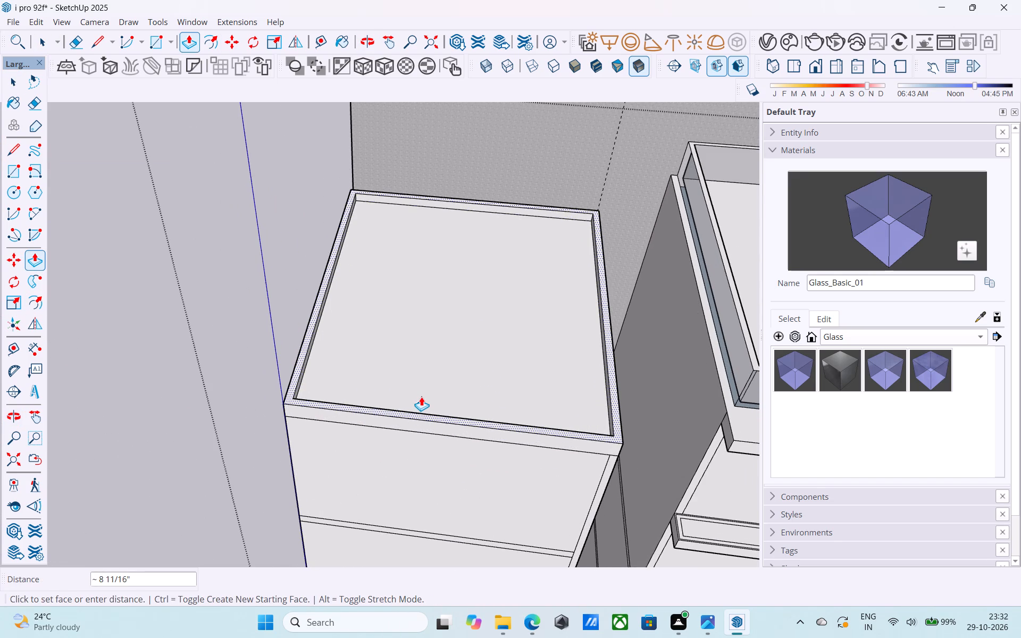
key(3)
key(apostrophe)
key(Return)
key(space)
Save the model.
scroll(422, 391, down, 6)
middle_drag(422, 391, 407, 380)
scroll(407, 380, up, 1)
key(ctrl+s)
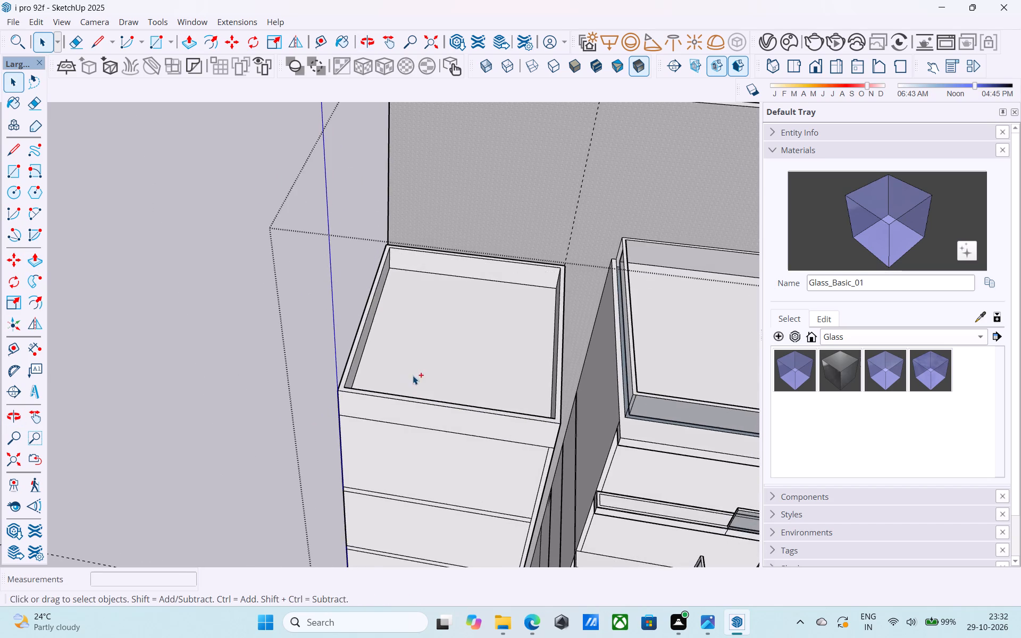
Examine the tower's balconies and facade to find surfaces that still lack a material.
scroll(413, 375, down, 6)
shift+middle_drag(422, 400, 291, 207)
shift+middle_drag(461, 287, 196, 316)
shift+middle_drag(279, 354, 308, 245)
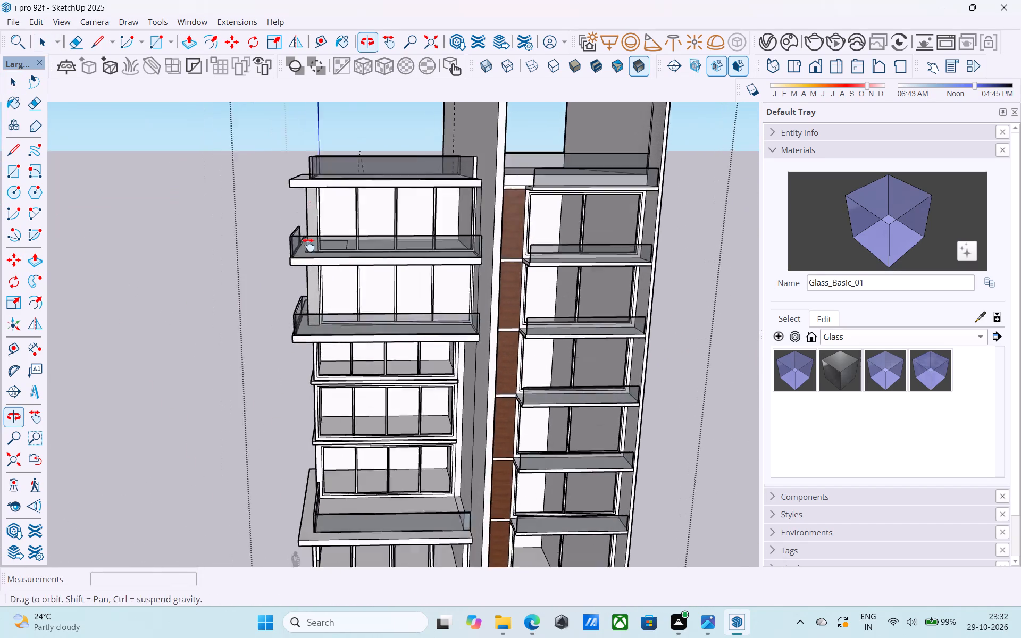
shift+middle_drag(308, 245, 338, 238)
scroll(312, 231, down, 2)
scroll(358, 264, down, 1)
middle_drag(378, 295, 575, 301)
shift+middle_drag(581, 303, 441, 324)
middle_drag(479, 361, 462, 354)
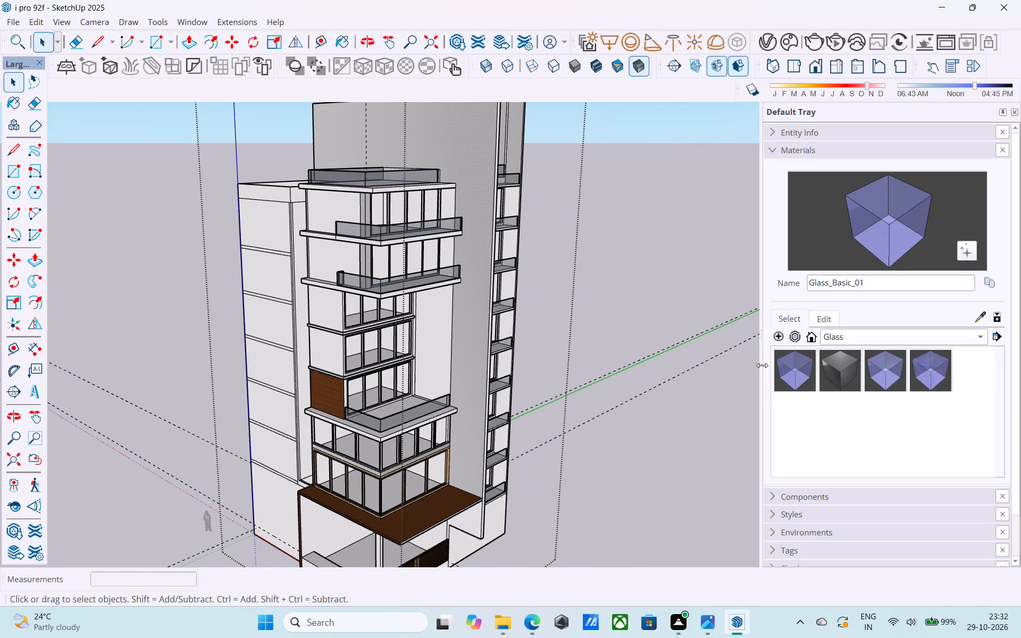
Paint the recessed wall beside the middle-floor windows with the in-model material ThomThom - Waistcoat1.
click(842, 337)
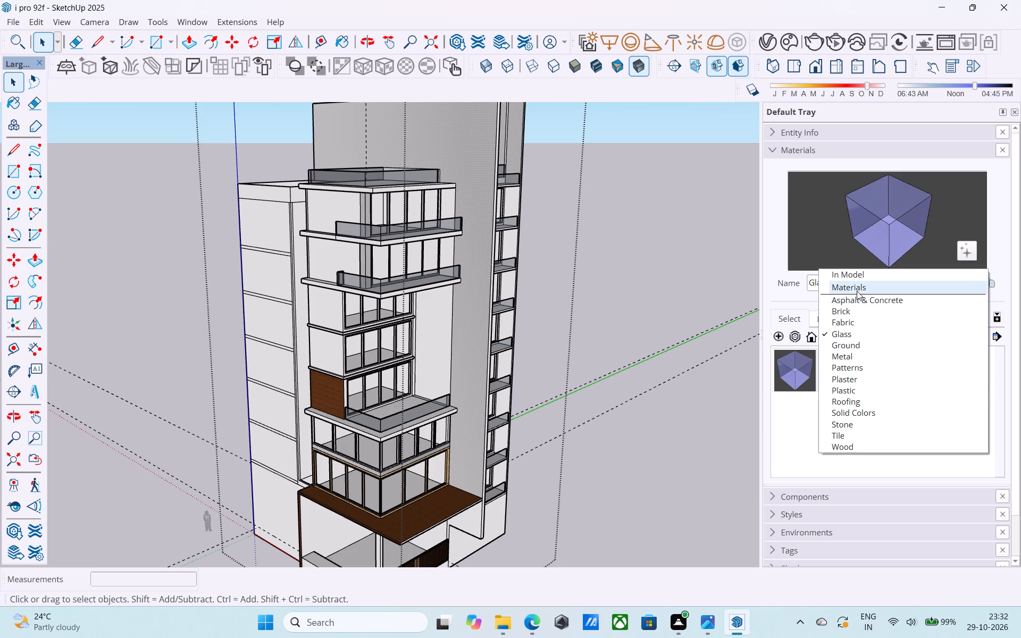
drag(855, 285, 854, 276)
scroll(877, 406, down, 6)
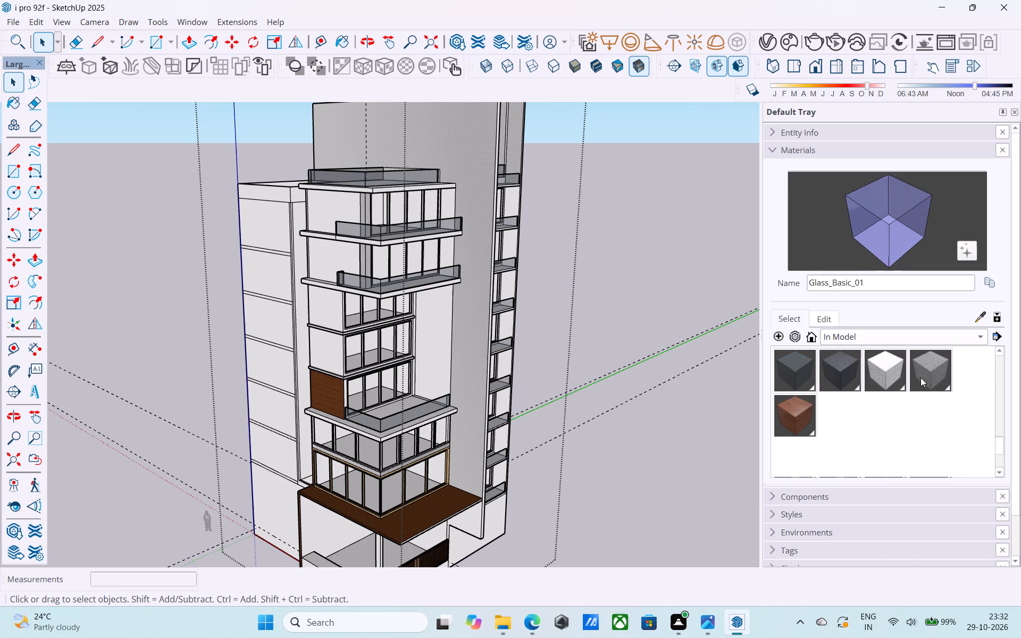
click(886, 370)
scroll(521, 317, up, 4)
click(405, 313)
Inspect the lower floors, wood canopy and slatted gate area at the tower's base.
scroll(407, 312, down, 2)
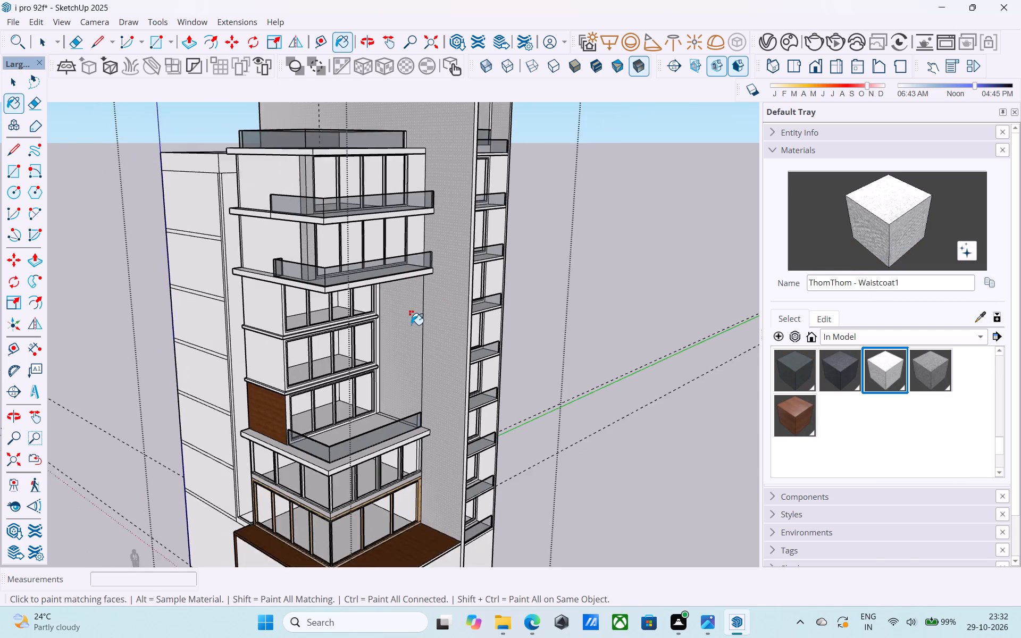
shift+middle_drag(411, 341, 432, 232)
middle_drag(475, 368, 503, 300)
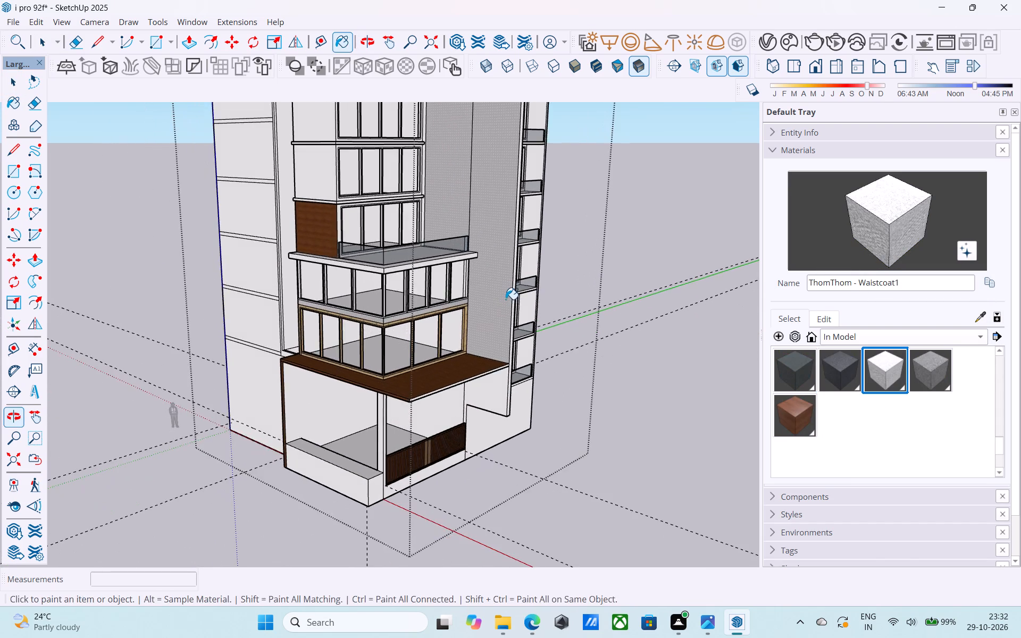
scroll(506, 299, down, 2)
shift+middle_drag(507, 299, 544, 181)
scroll(488, 281, up, 5)
middle_drag(477, 280, 423, 336)
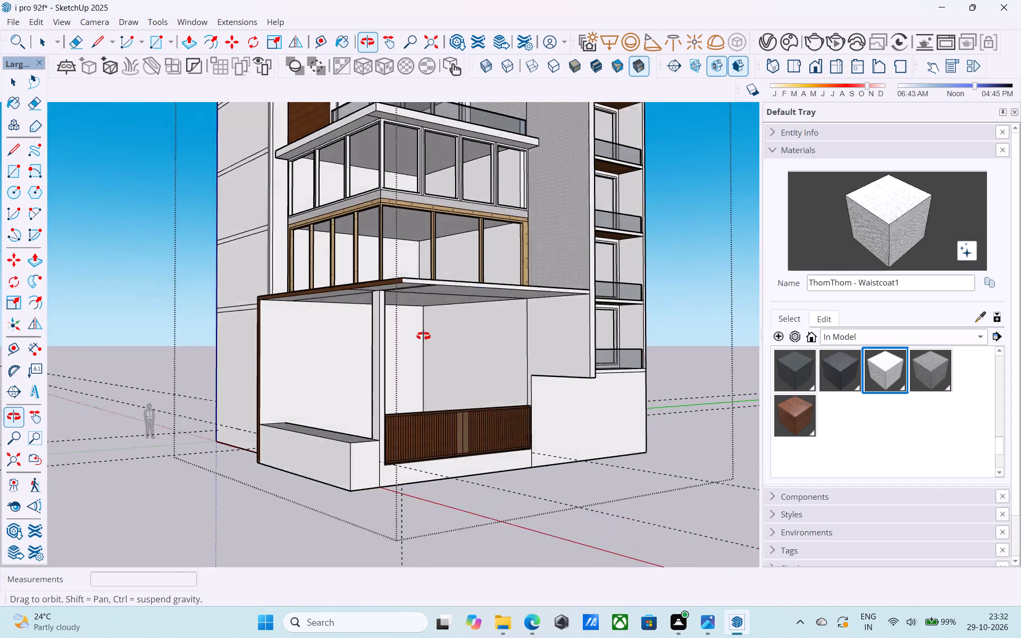
middle_drag(423, 336, 443, 305)
scroll(423, 336, up, 1)
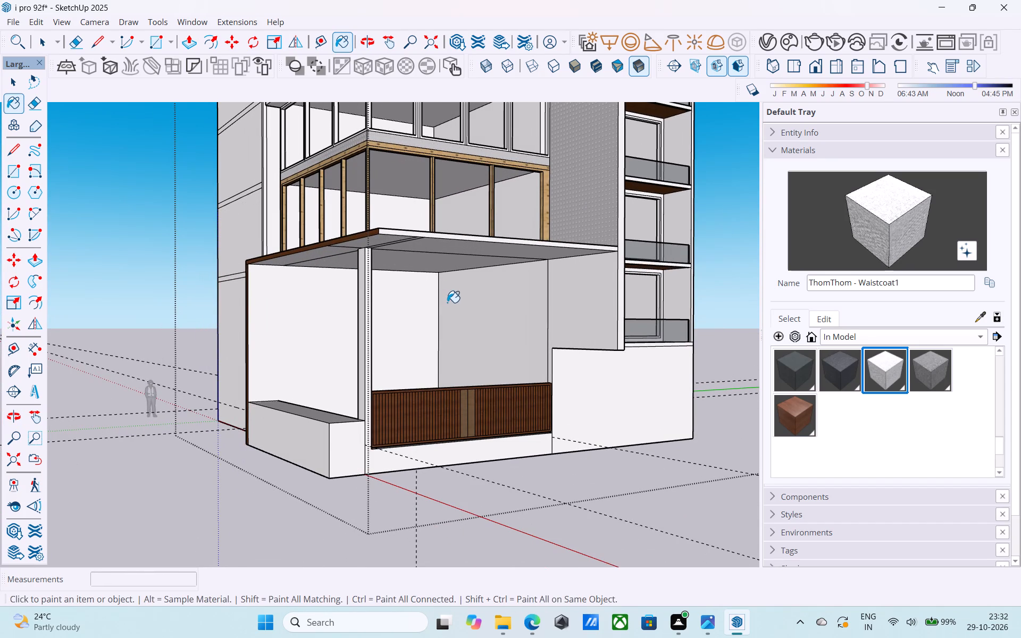
Examine the whole tower from the front, sides and below to review its material finishes.
scroll(447, 303, down, 6)
middle_drag(447, 301, 476, 381)
scroll(476, 384, down, 4)
middle_drag(476, 387, 467, 406)
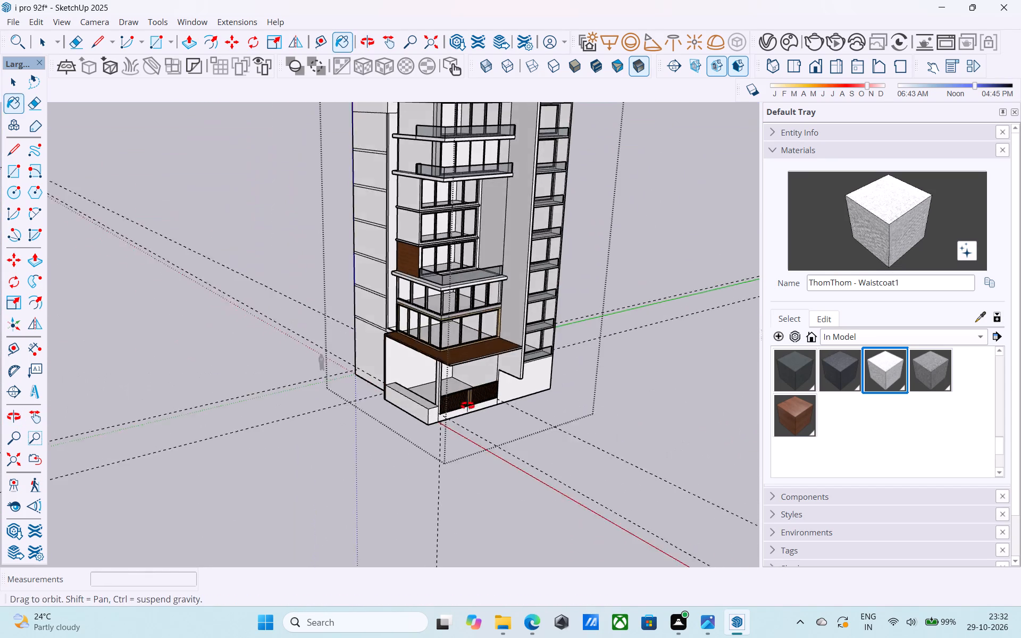
middle_drag(467, 406, 479, 439)
scroll(483, 427, down, 8)
middle_drag(499, 373, 543, 288)
scroll(545, 287, up, 5)
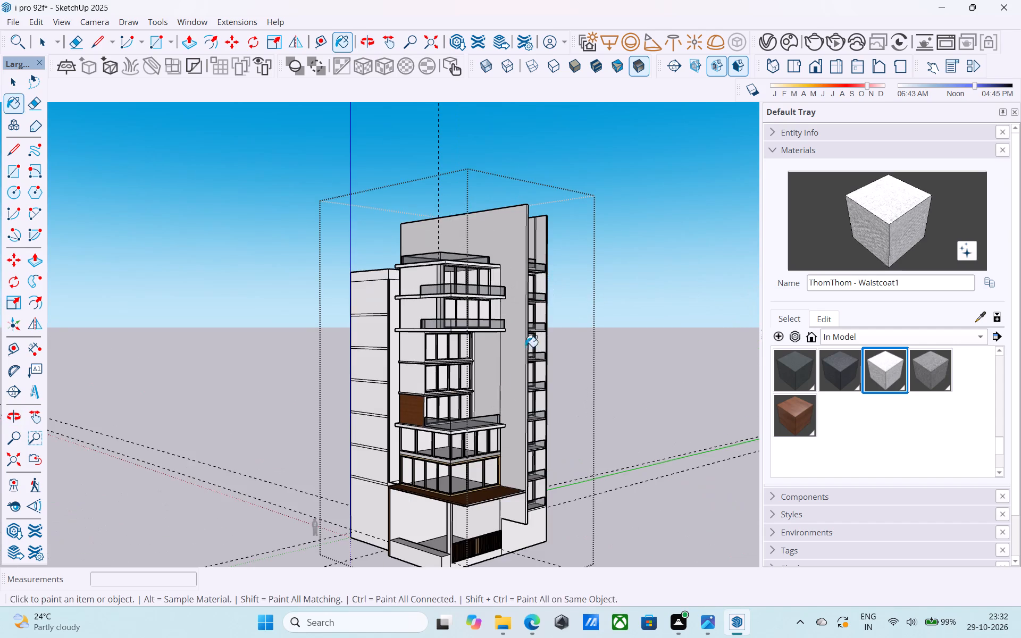
middle_drag(514, 391, 158, 369)
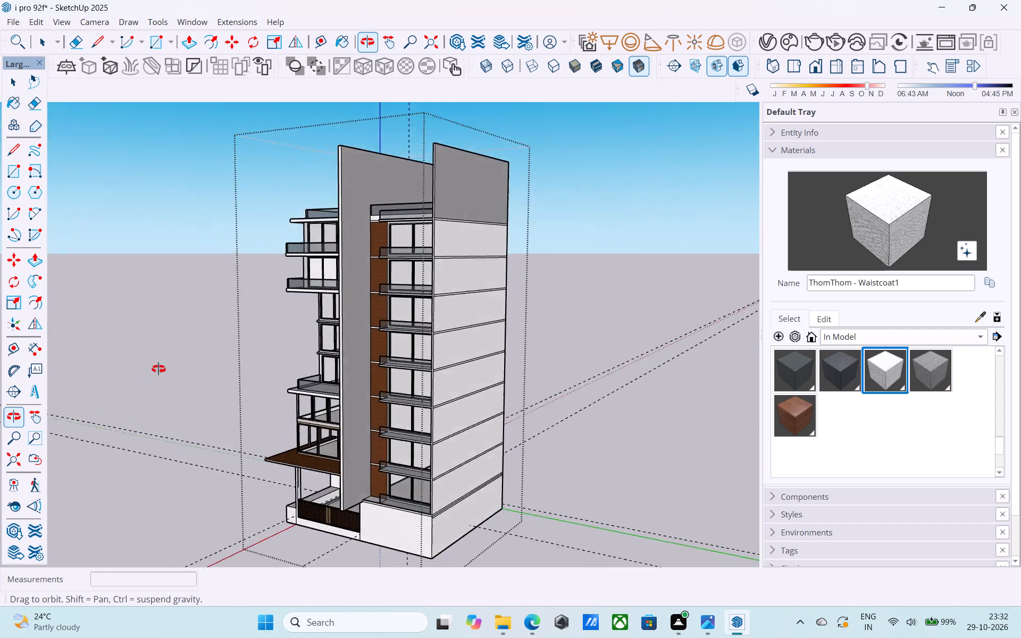
middle_drag(158, 369, 457, 364)
scroll(457, 364, down, 2)
shift+middle_drag(457, 364, 388, 236)
middle_drag(429, 333, 475, 330)
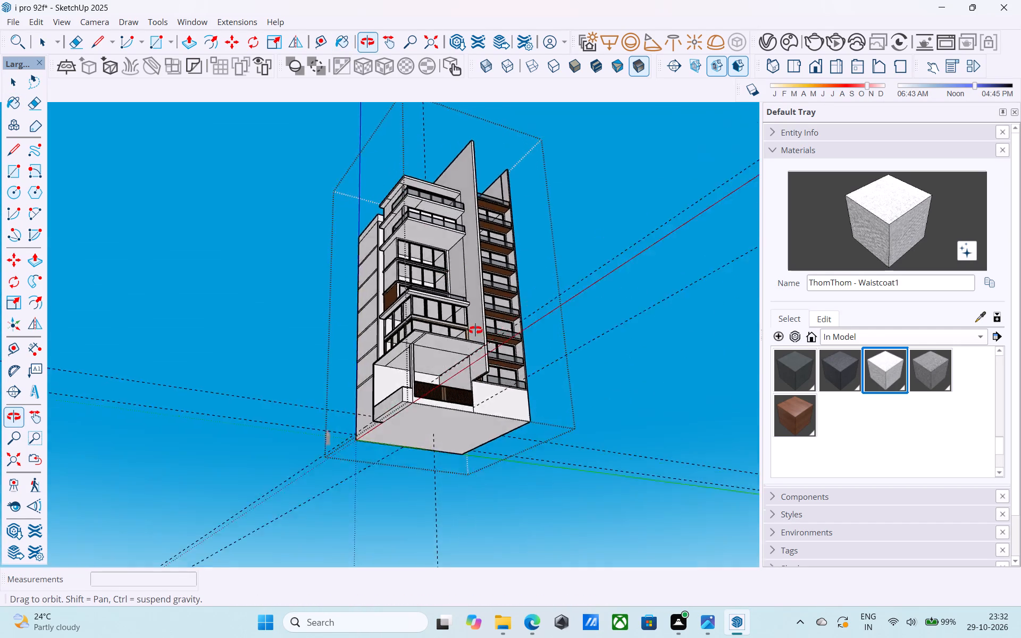
middle_drag(475, 330, 520, 470)
shift+middle_drag(514, 450, 417, 446)
scroll(417, 446, up, 2)
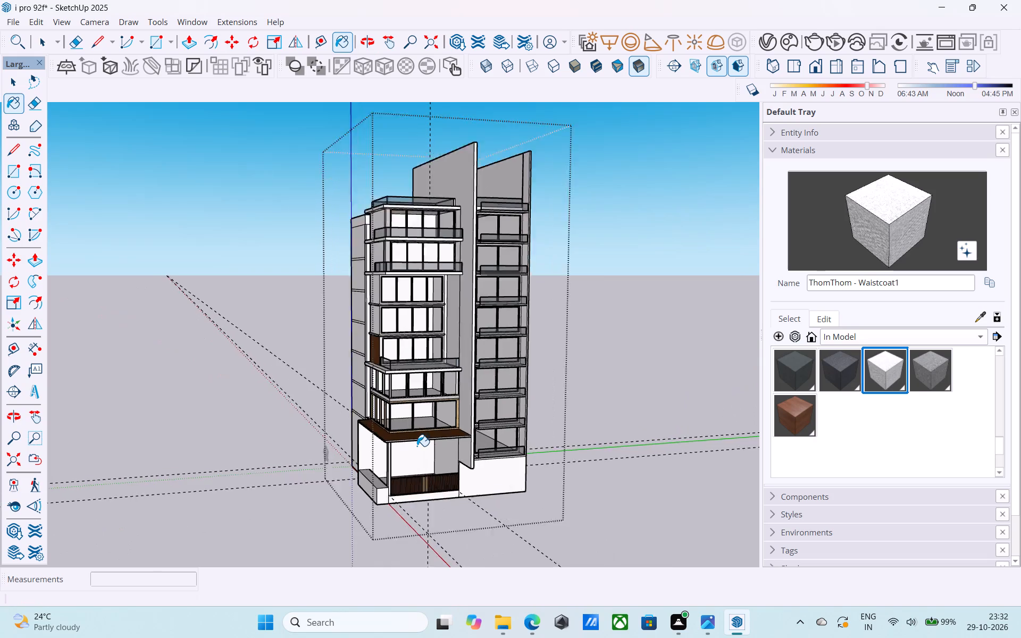
scroll(417, 446, up, 2)
shift+middle_drag(420, 435, 397, 448)
scroll(396, 448, up, 1)
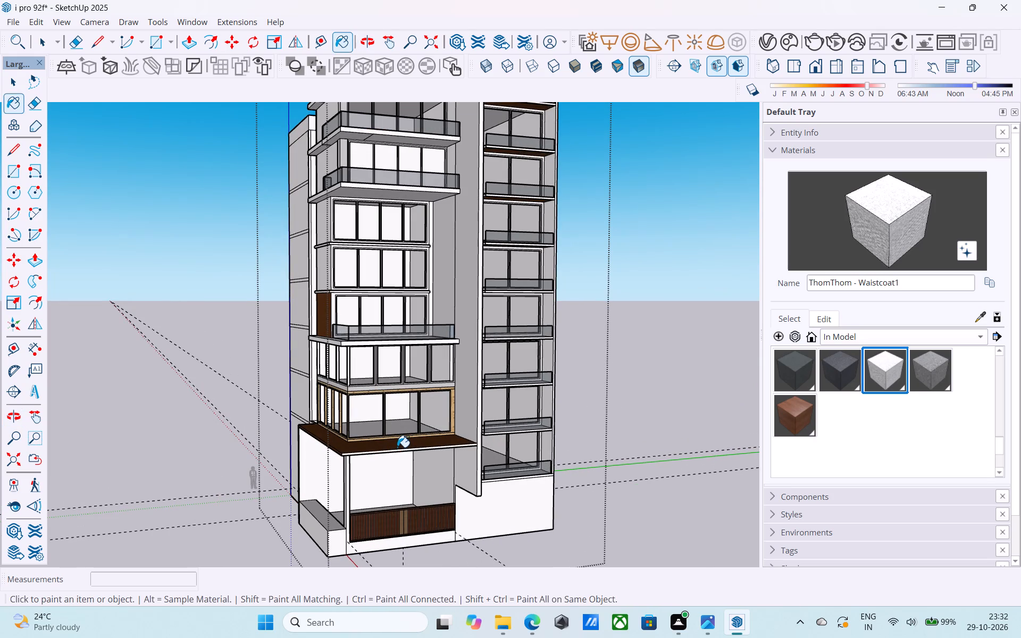
middle_drag(399, 447, 407, 465)
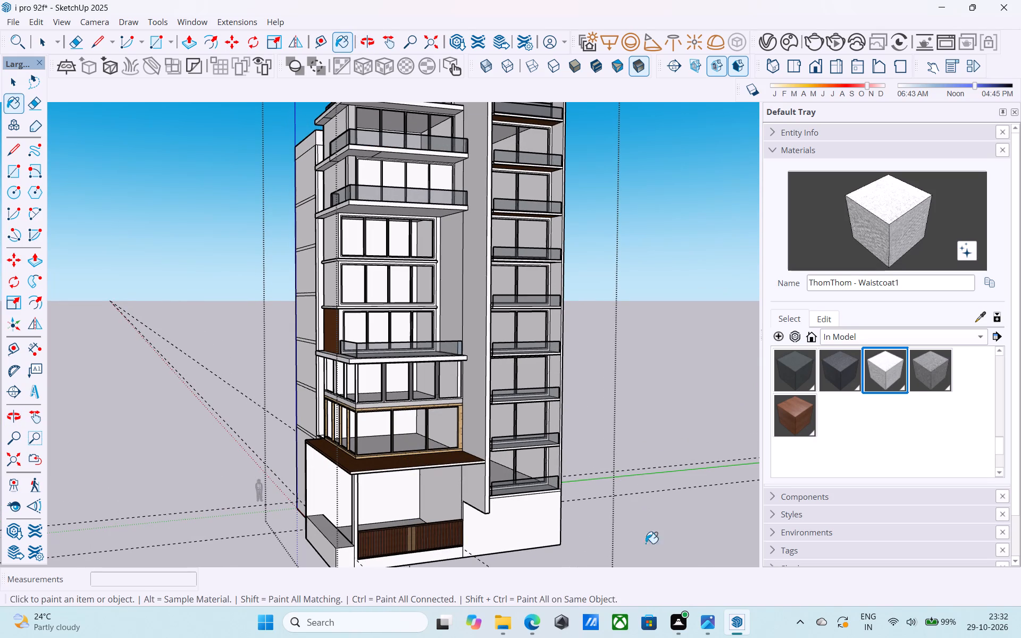
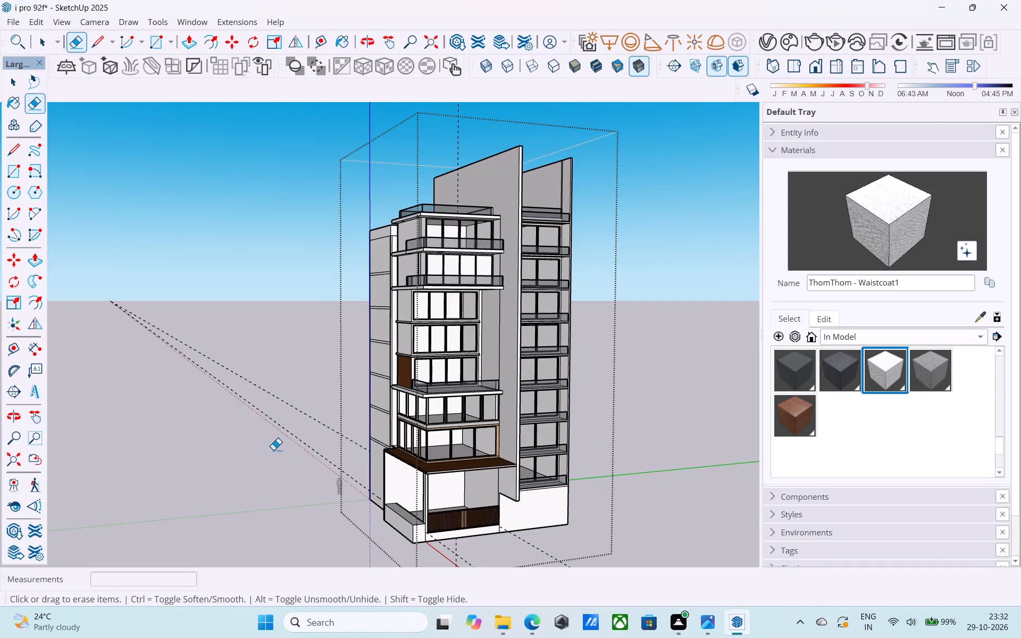
Erase the slanted guide lines running from the ground to the tower's base.
drag(292, 378, 261, 442)
scroll(261, 441, down, 4)
key(space)
Examine the tower's front façade, from the lower floors and balconies up to the roof.
scroll(388, 402, up, 8)
shift+middle_drag(389, 402, 383, 351)
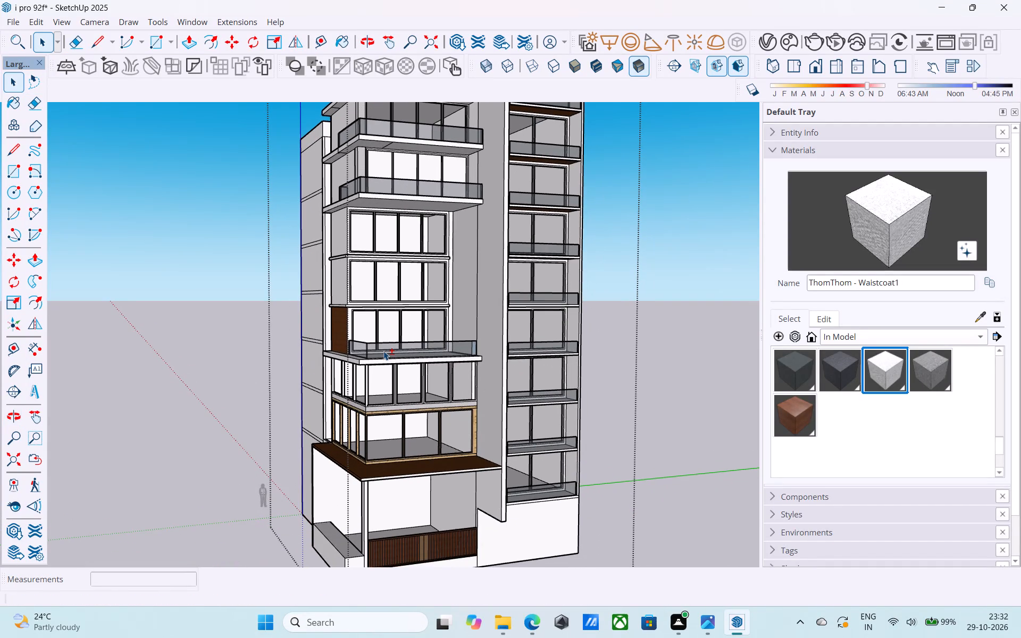
shift+middle_drag(383, 351, 390, 386)
scroll(390, 386, down, 2)
shift+middle_drag(390, 386, 386, 381)
scroll(386, 381, down, 2)
shift+middle_drag(386, 381, 381, 357)
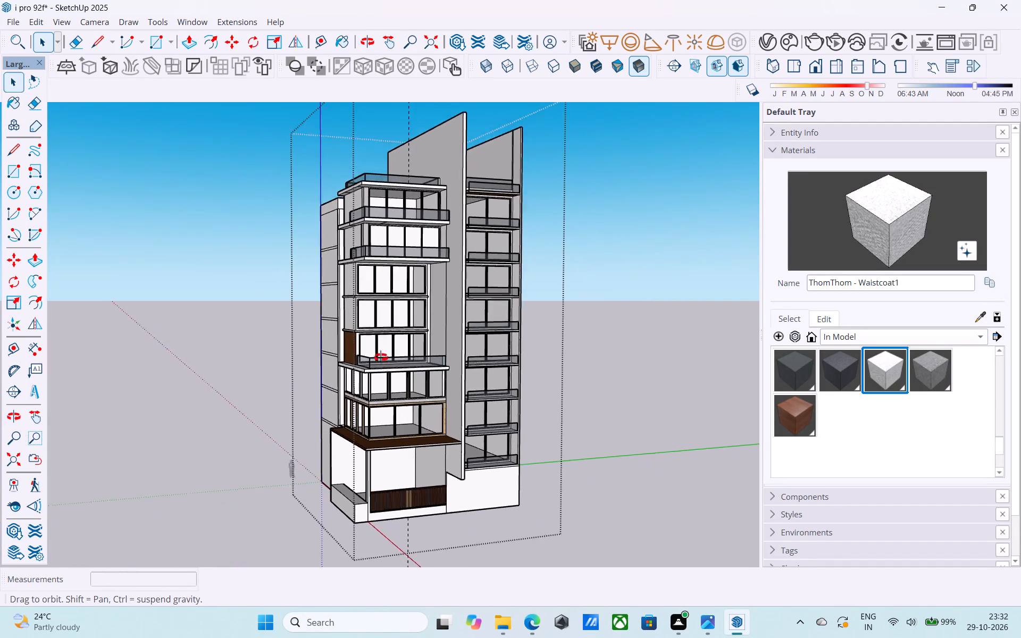
shift+middle_drag(381, 357, 382, 356)
scroll(385, 354, up, 5)
scroll(388, 352, down, 5)
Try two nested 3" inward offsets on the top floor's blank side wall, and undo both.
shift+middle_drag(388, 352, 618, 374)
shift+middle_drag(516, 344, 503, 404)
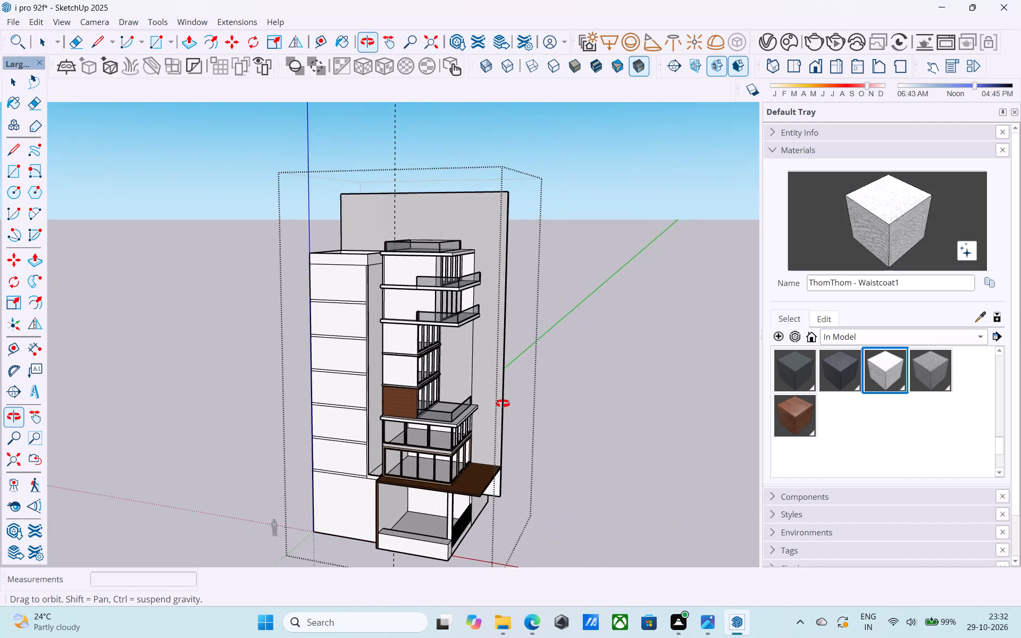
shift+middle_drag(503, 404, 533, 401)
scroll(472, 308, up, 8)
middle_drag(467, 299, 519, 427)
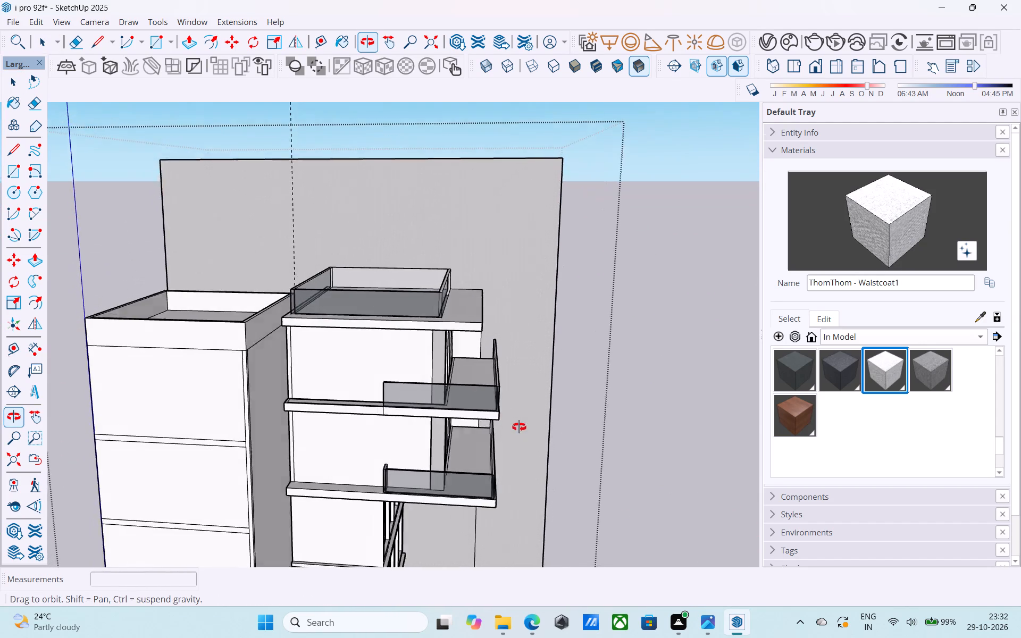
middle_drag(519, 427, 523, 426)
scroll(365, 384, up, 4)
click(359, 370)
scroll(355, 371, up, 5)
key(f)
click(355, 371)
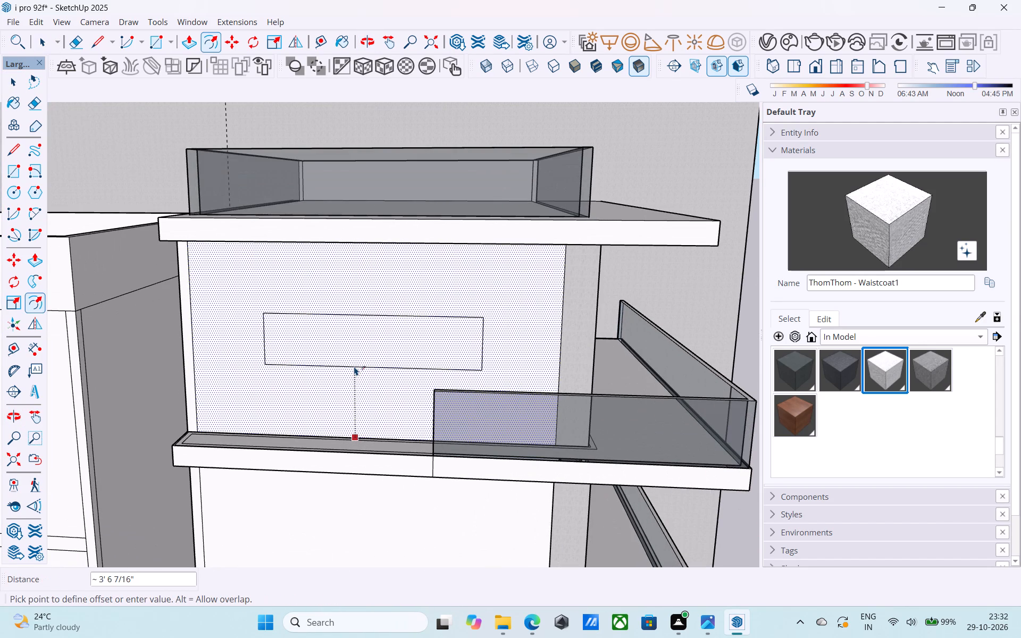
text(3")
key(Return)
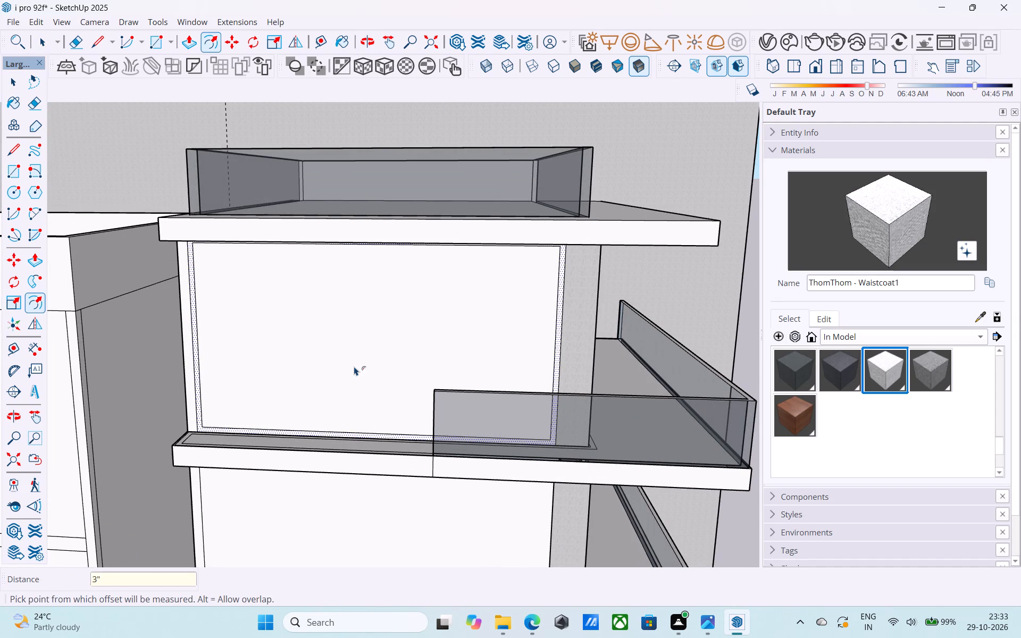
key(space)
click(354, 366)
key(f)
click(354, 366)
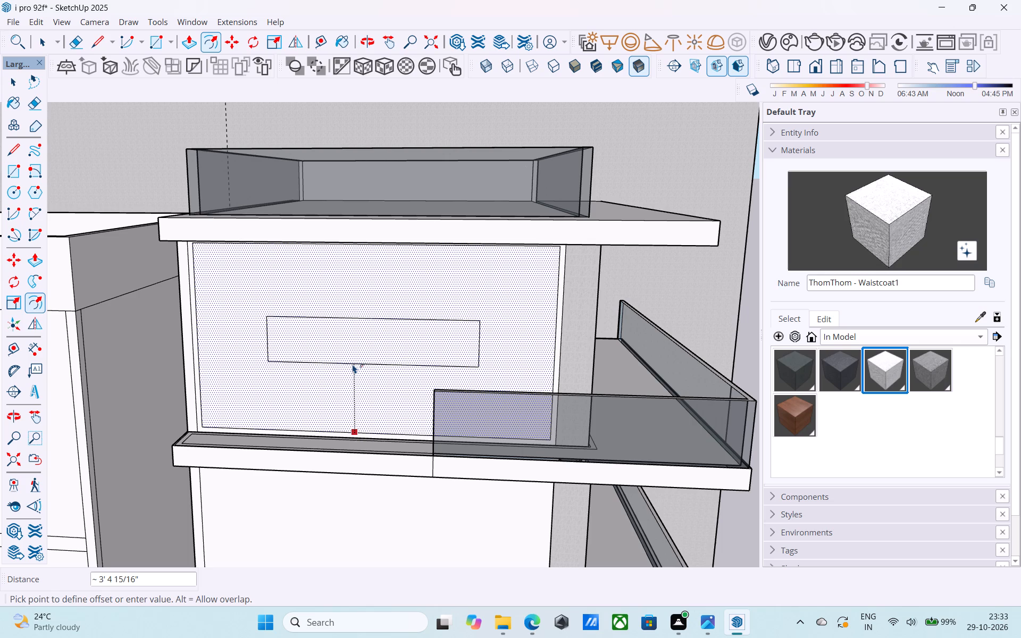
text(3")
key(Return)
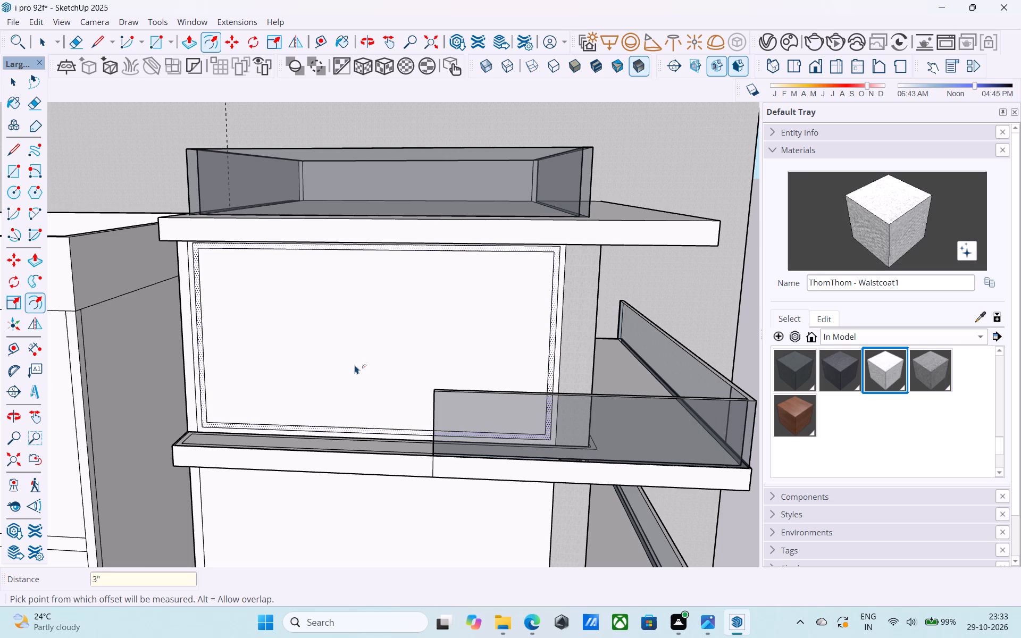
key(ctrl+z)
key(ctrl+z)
Offset the top floor's blank side wall face 6" inward.
click(356, 364)
key(f)
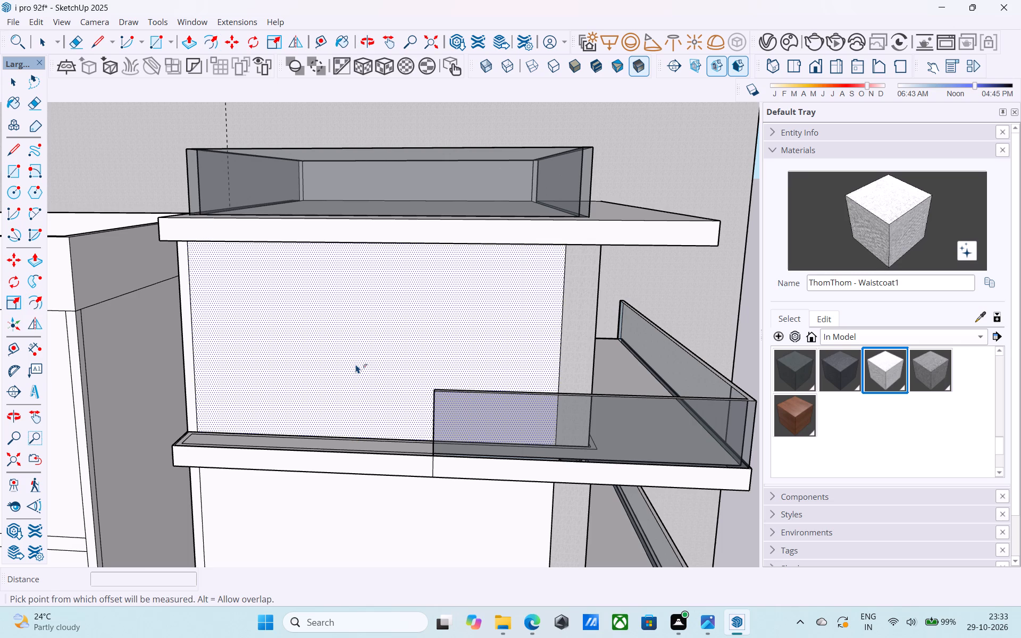
click(356, 364)
key(6)
key(shift+quotedbl)
key(Return)
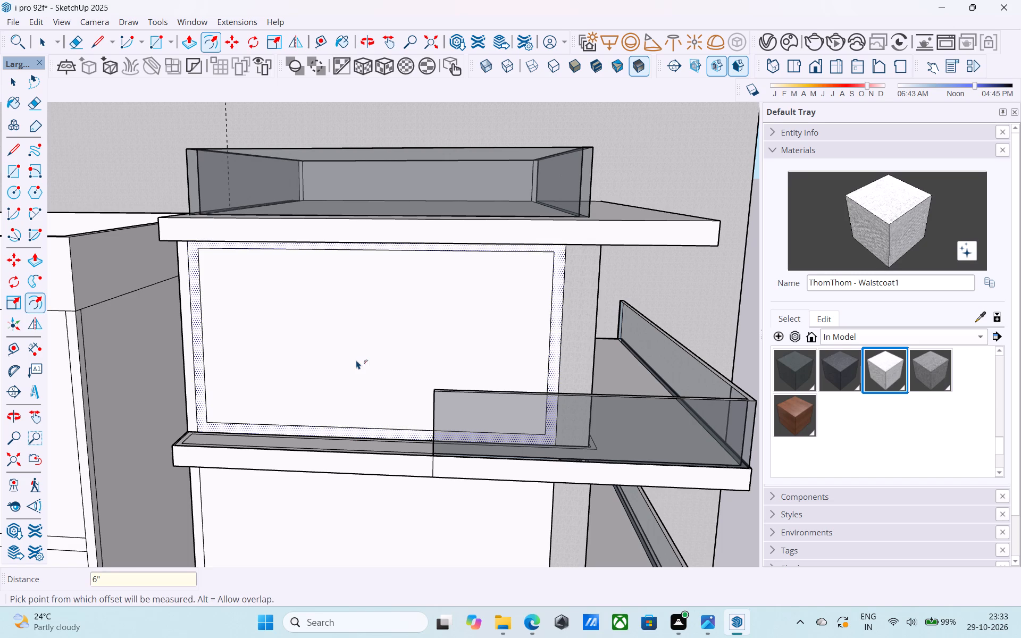
Offset the inner rectangle on the top floor's side wall a further 3" inward to outline the window frame.
key(space)
click(356, 360)
key(f)
click(357, 359)
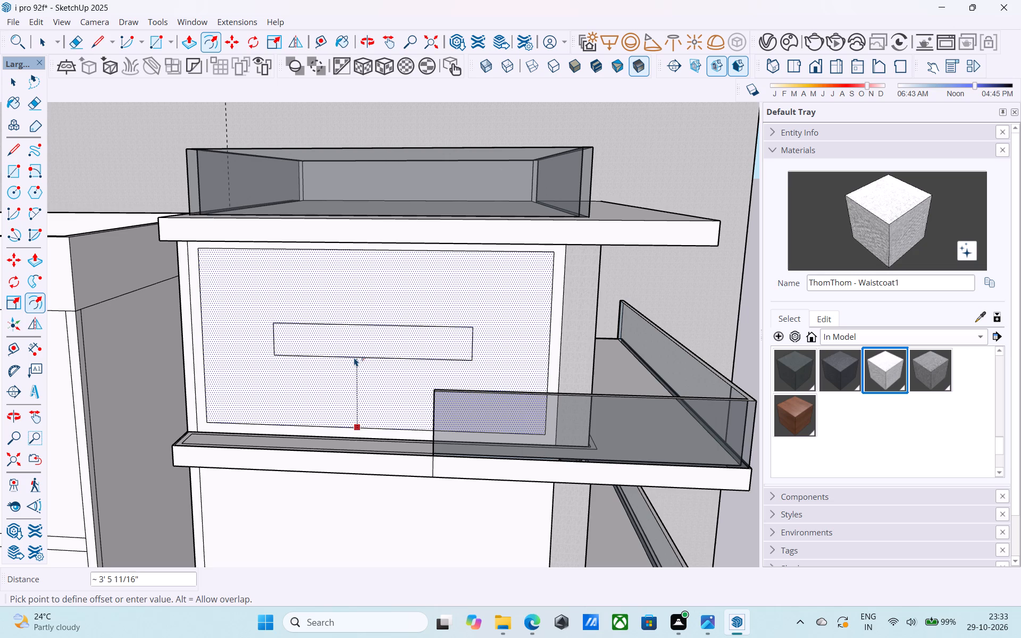
key(3)
key(shift+quotedbl)
key(Return)
key(space)
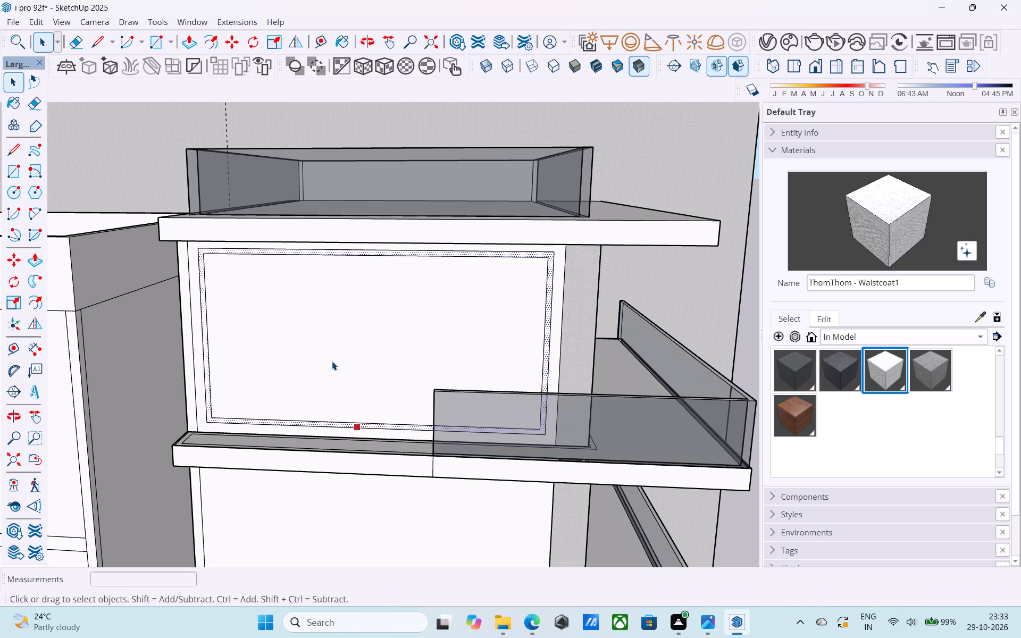
Copy the innermost rectangle's vertical edge 15' 9" to the opposite edge, dividing the span into 3 equal window panes.
key(space)
click(208, 361)
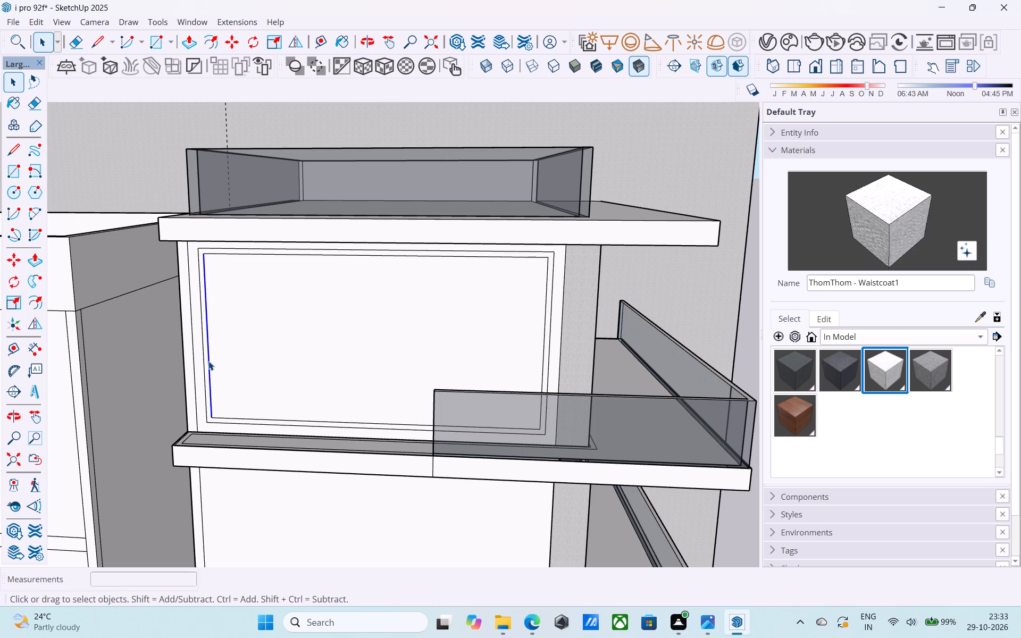
key(m)
scroll(215, 272, up, 3)
click(203, 254)
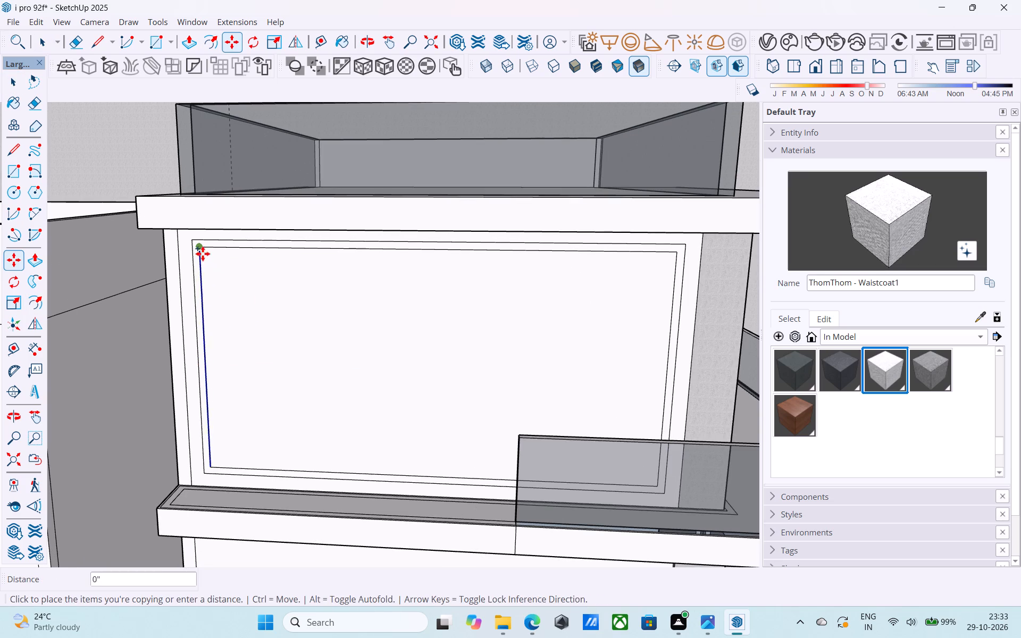
scroll(417, 293, up, 1)
shift+middle_drag(417, 293, 297, 293)
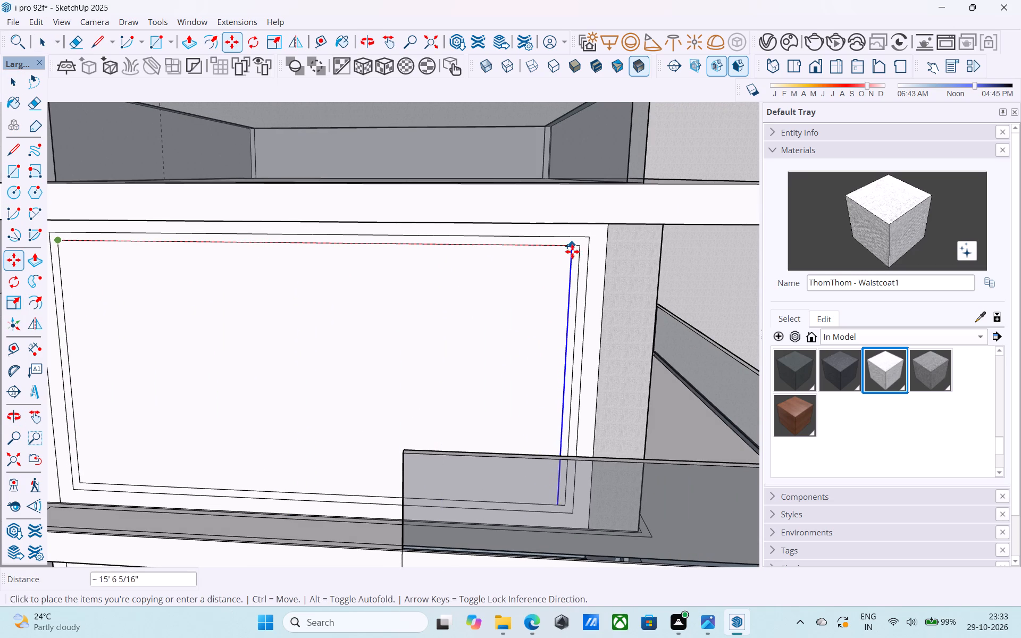
click(576, 250)
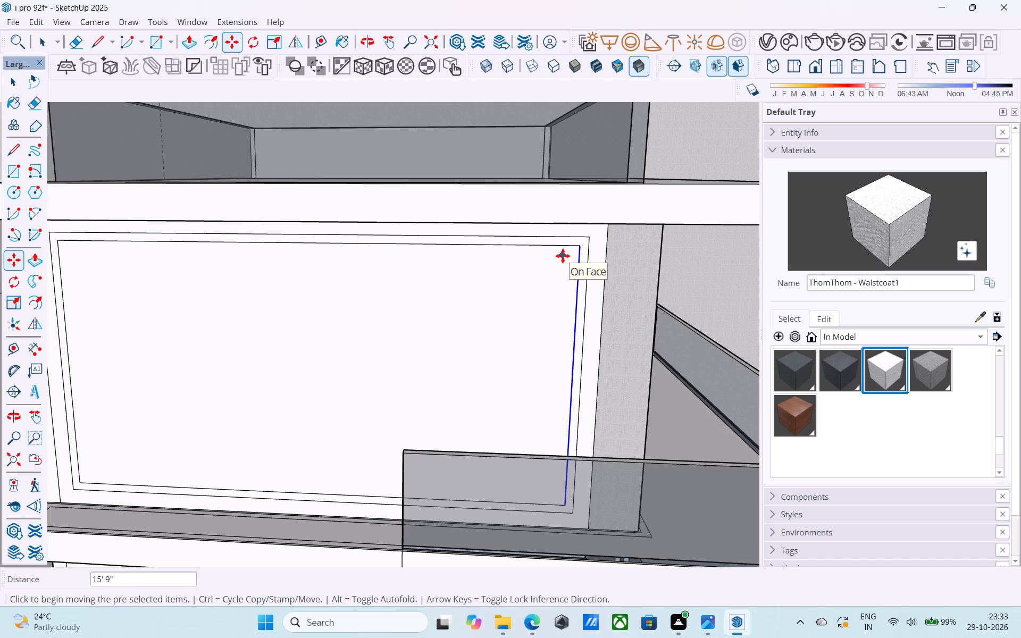
key(slash)
key(3)
key(Return)
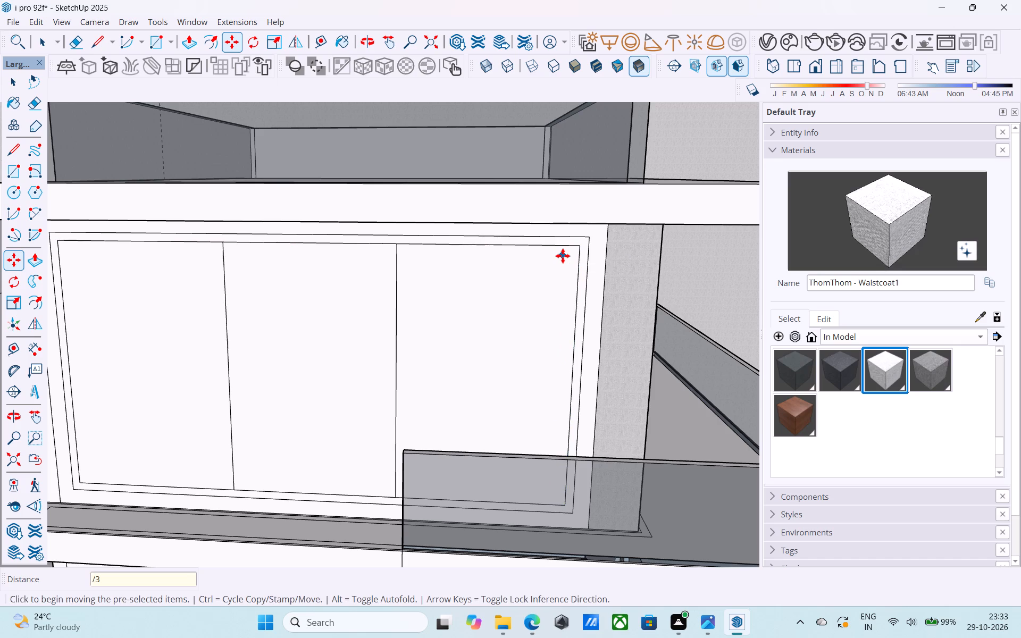
key(space)
Copy the two vertical divider lines 3" sideways to outline the window's mullions.
scroll(559, 256, down, 5)
click(344, 331)
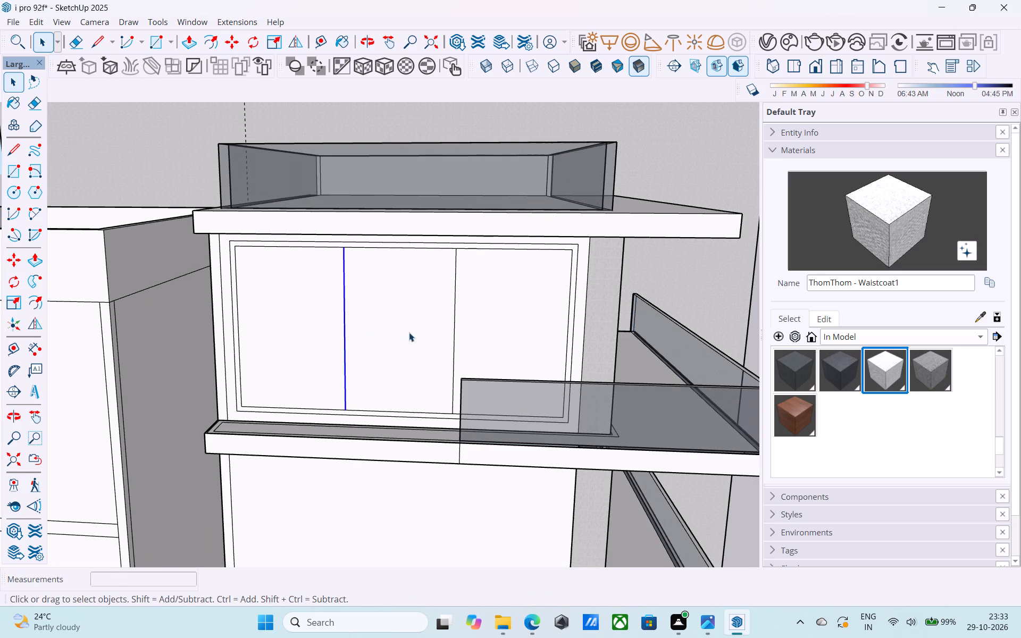
shift+click(454, 320)
key(m)
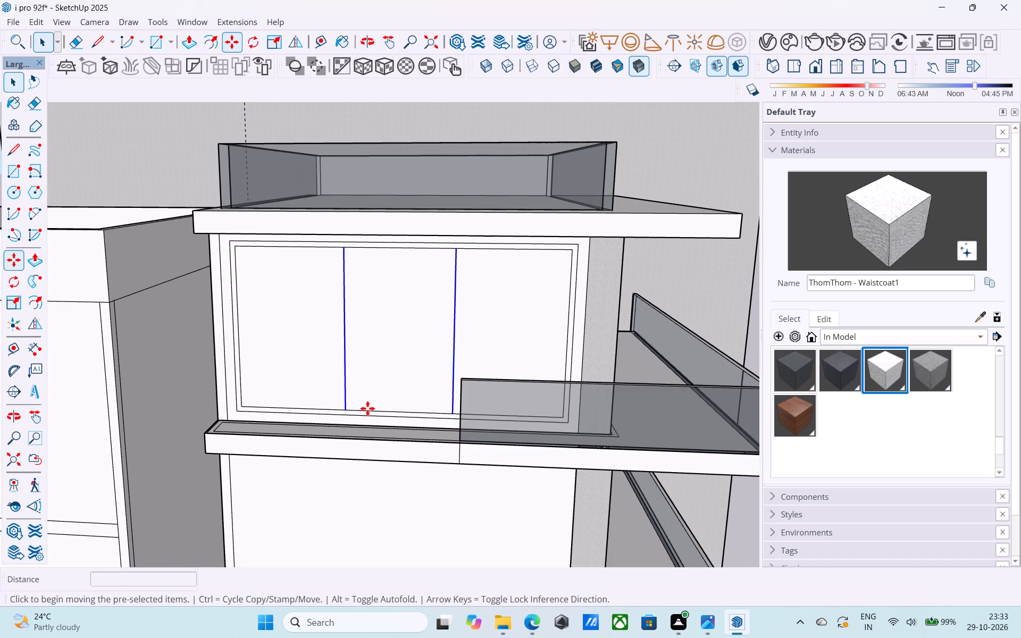
scroll(363, 412, up, 6)
click(332, 407)
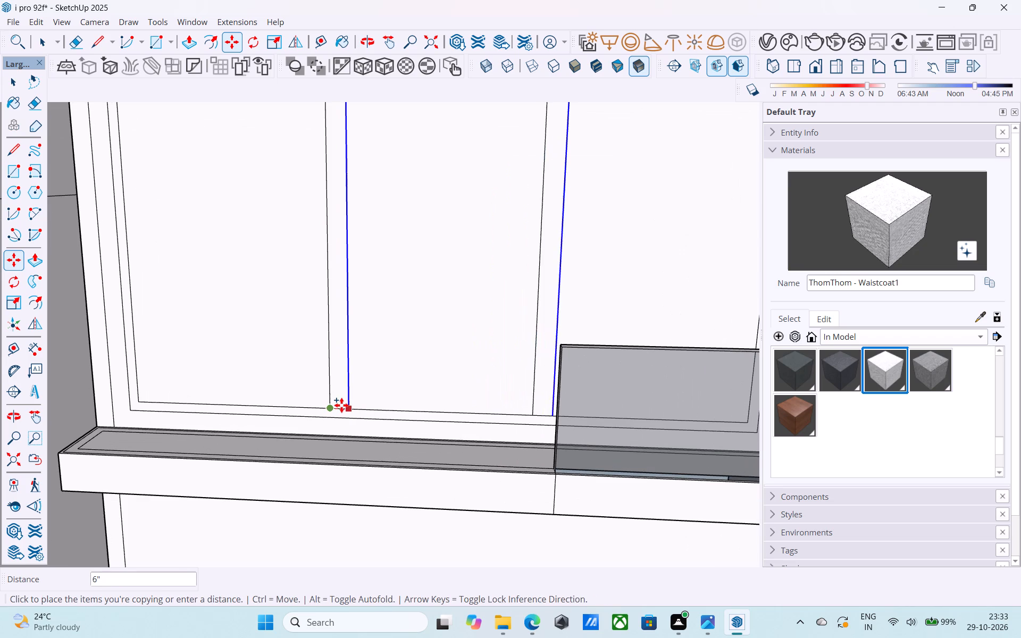
text(3")
key(Return)
key(space)
scroll(341, 405, up, 5)
scroll(337, 407, down, 6)
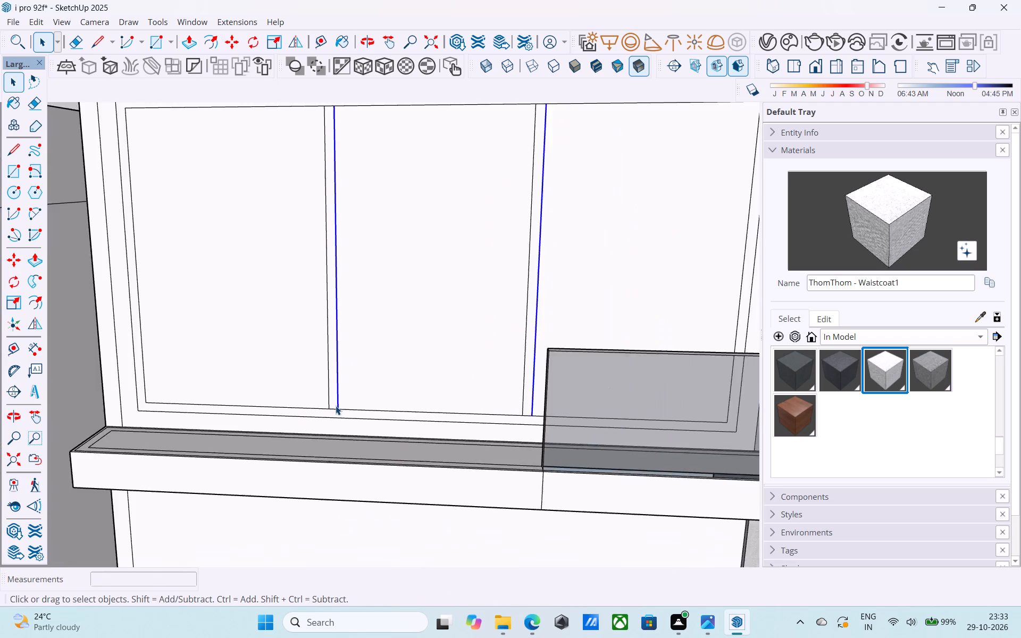
Push the three window panes 6" into the top floor's side wall to cut through openings.
scroll(336, 406, down, 7)
click(300, 377)
scroll(300, 377, up, 4)
key(p)
click(300, 377)
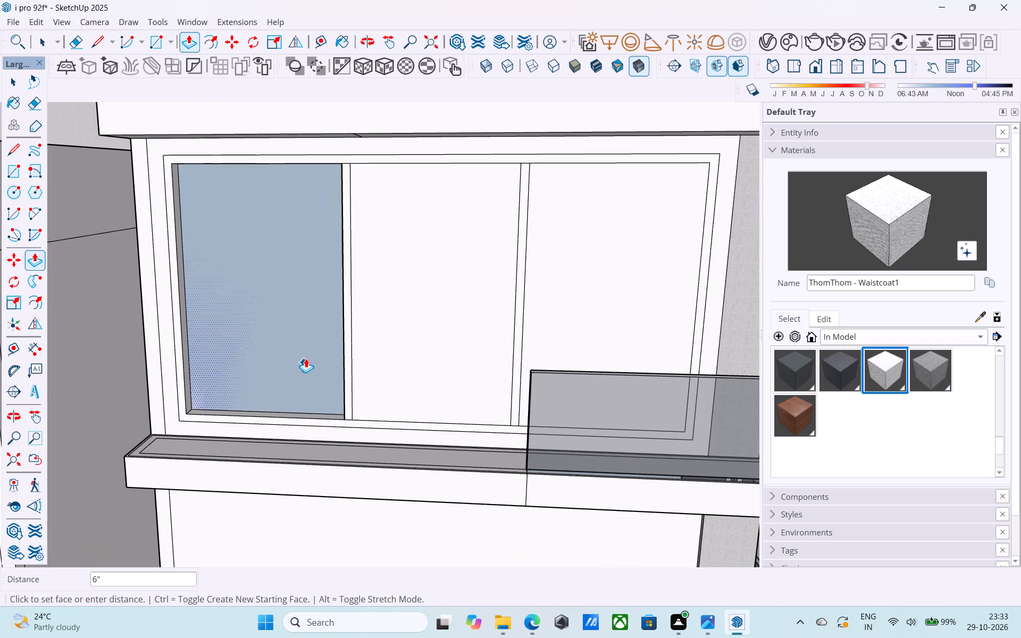
click(307, 357)
double_click(431, 346)
double_click(581, 307)
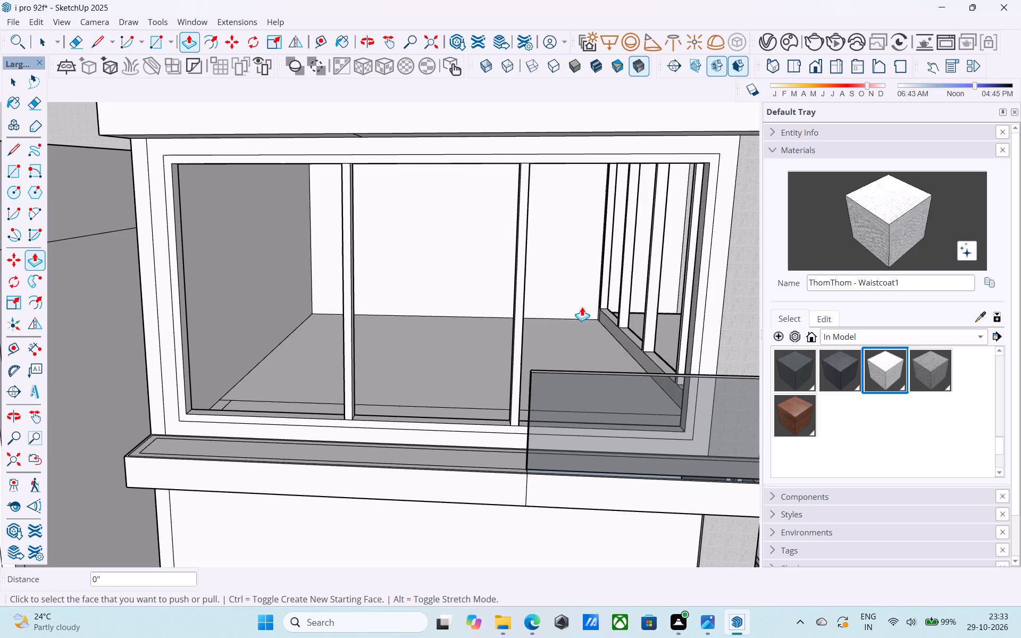
scroll(582, 307, down, 4)
key(space)
Save the model.
middle_drag(582, 314, 326, 319)
scroll(326, 319, down, 8)
middle_drag(341, 362, 398, 247)
scroll(398, 247, up, 4)
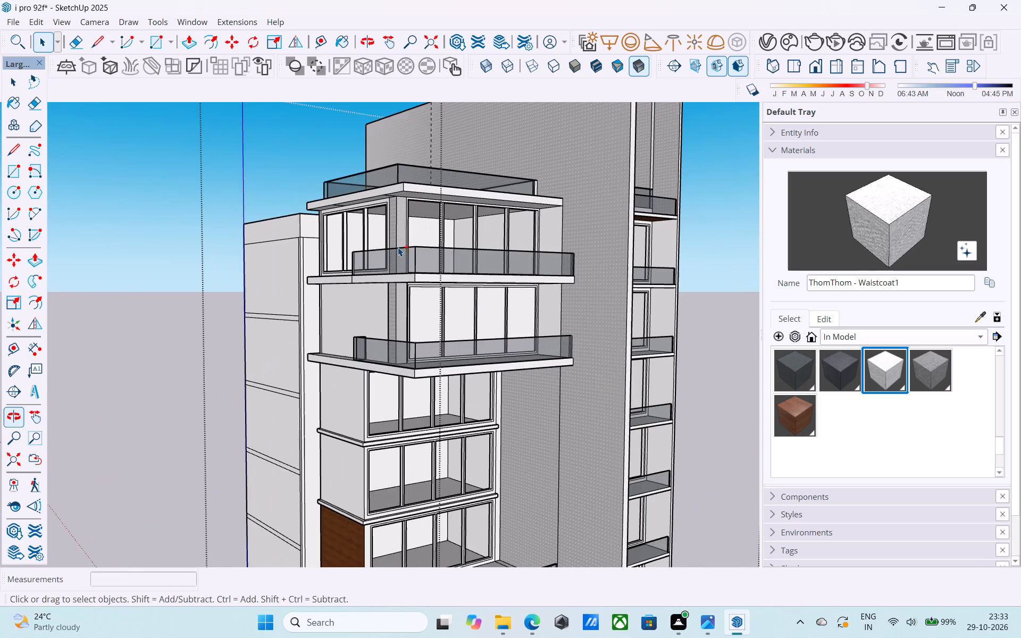
key(ctrl+s)
Examine the whole building from the front, the side and above, including the plain stacked side block.
scroll(398, 247, down, 9)
middle_drag(389, 363, 399, 256)
middle_drag(444, 370, 451, 316)
scroll(453, 316, down, 7)
scroll(420, 468, down, 1)
middle_drag(420, 468, 425, 500)
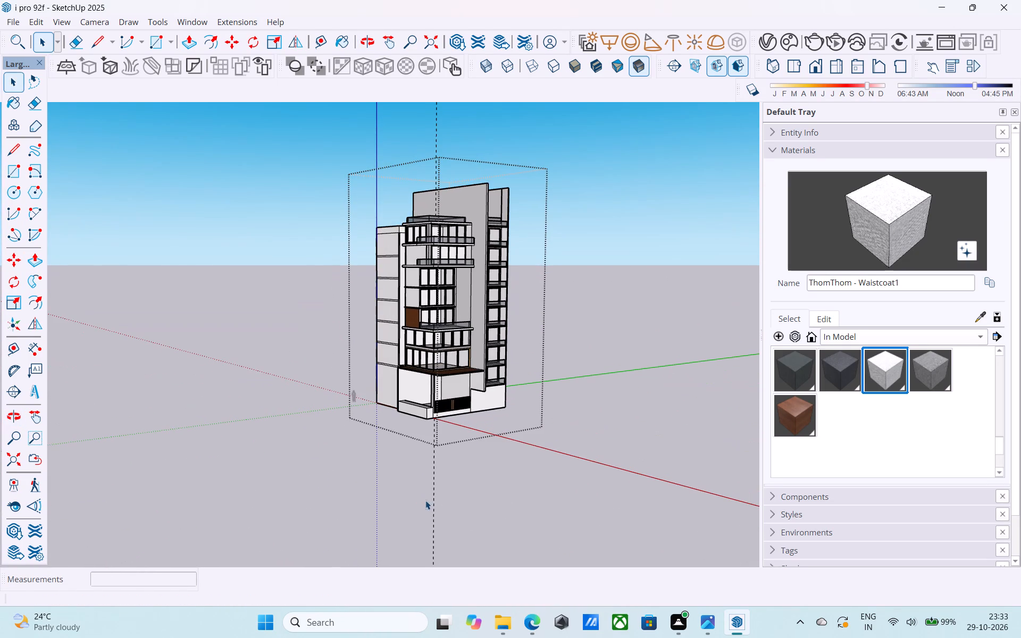
middle_drag(415, 362, 592, 477)
scroll(592, 477, up, 1)
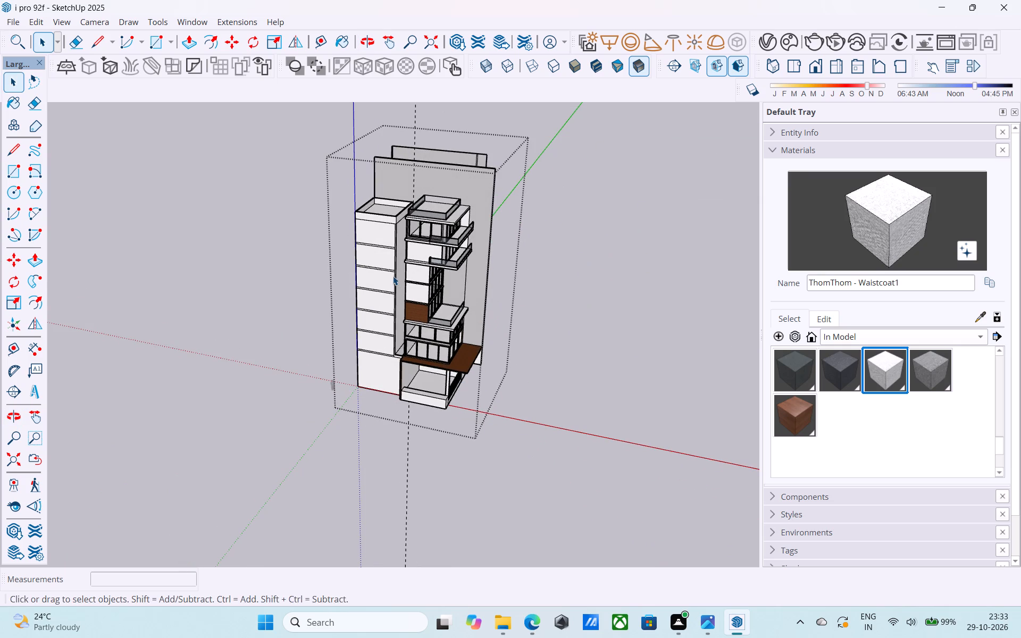
middle_drag(393, 276, 546, 241)
scroll(408, 225, up, 5)
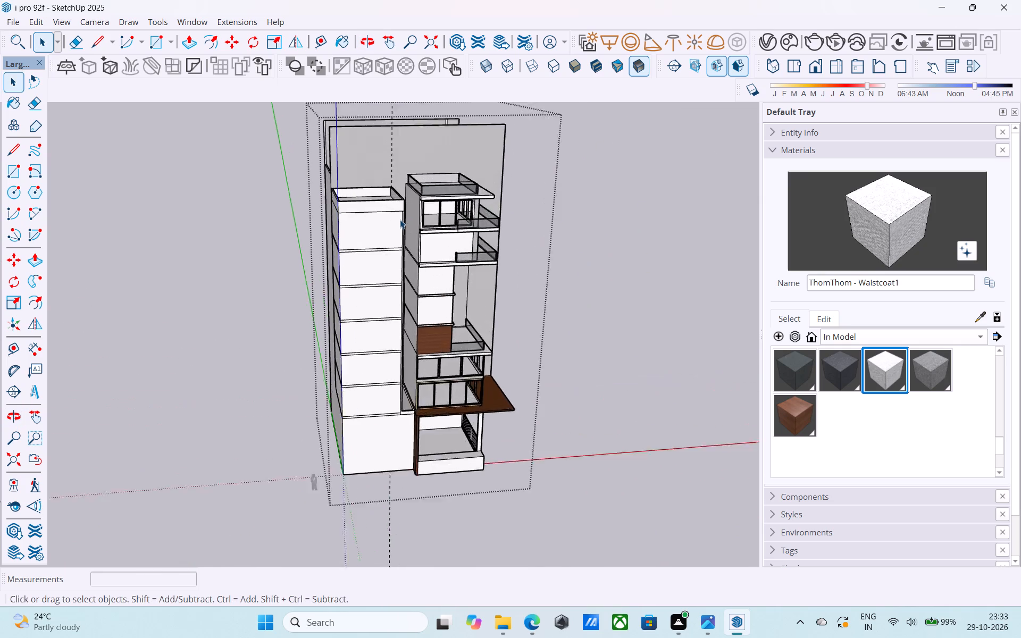
scroll(400, 220, up, 12)
scroll(435, 224, down, 10)
middle_drag(447, 255, 198, 250)
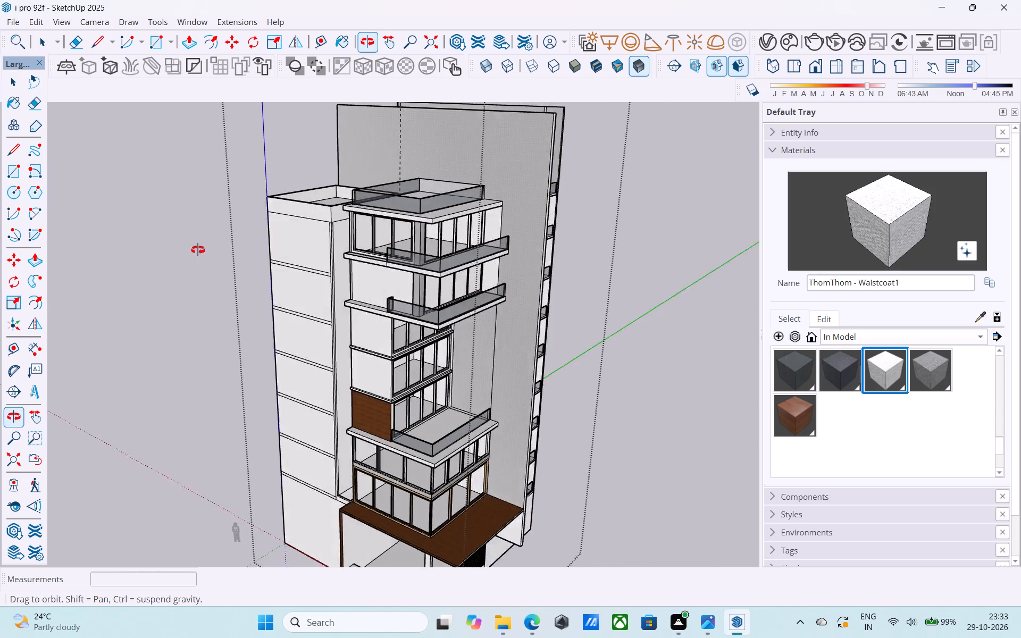
Draw a 6' by 6' square on the side block's blank wall, on the storey directly above the ground floor.
middle_drag(198, 250, 354, 214)
scroll(341, 236, up, 4)
middle_drag(341, 237, 397, 106)
shift+middle_drag(397, 320, 382, 285)
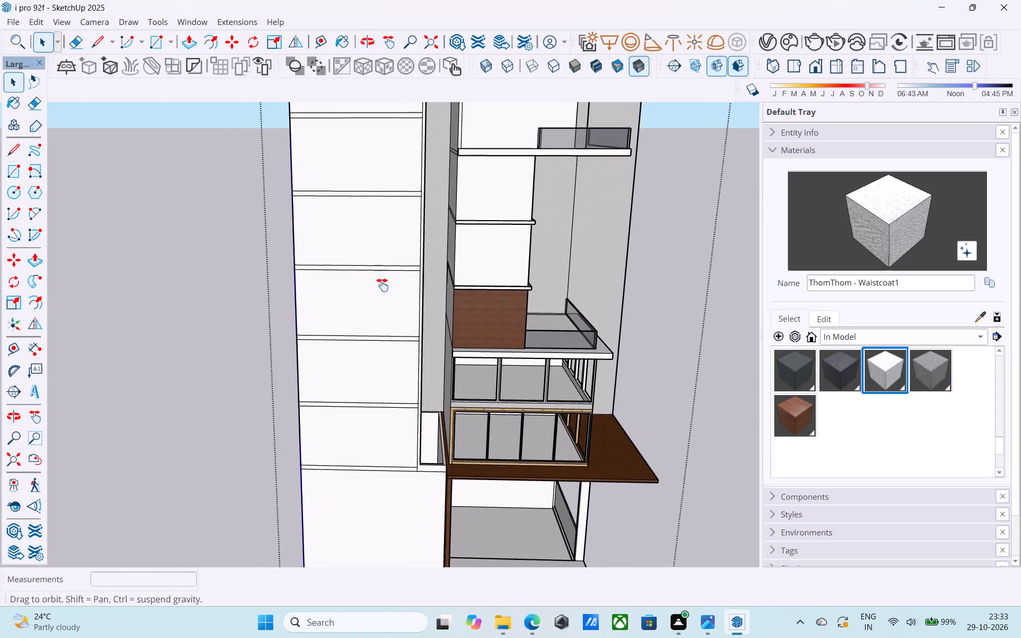
shift+middle_drag(382, 285, 380, 305)
shift+scroll(381, 295, up, 5)
middle_drag(371, 424, 356, 312)
key(r)
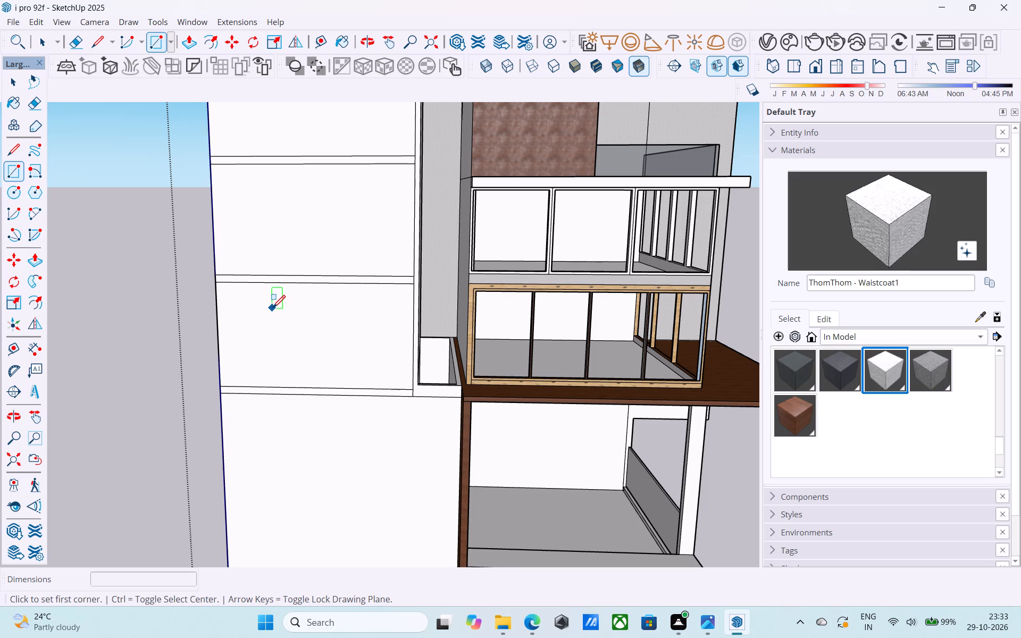
click(273, 309)
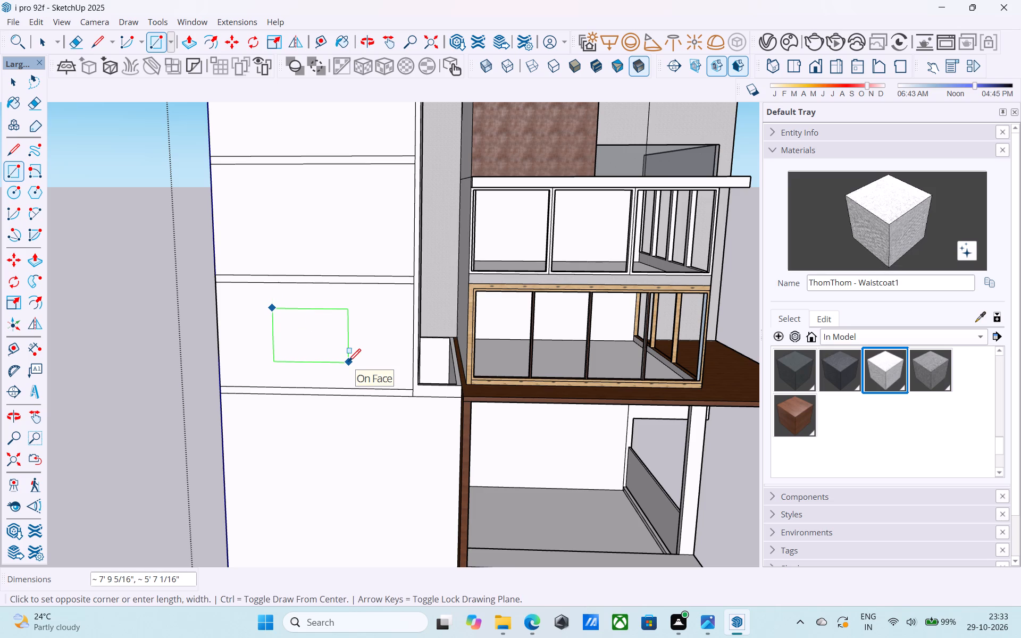
text(6',6')
key(Return)
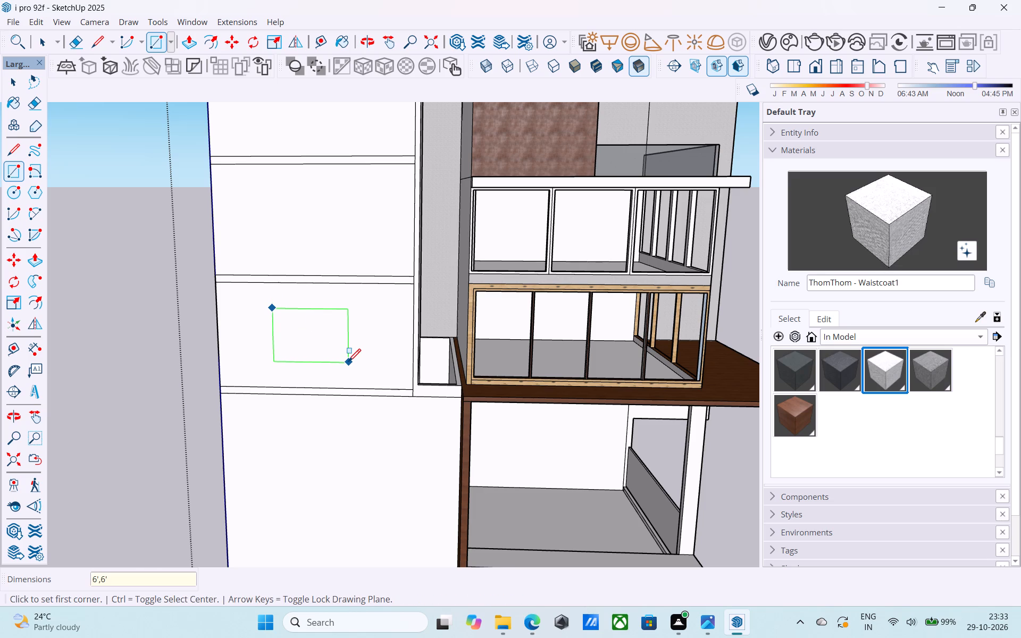
key(space)
Offset the 6' square on the side block's wall inward by 3" to form a window frame.
scroll(348, 363, up, 1)
click(304, 338)
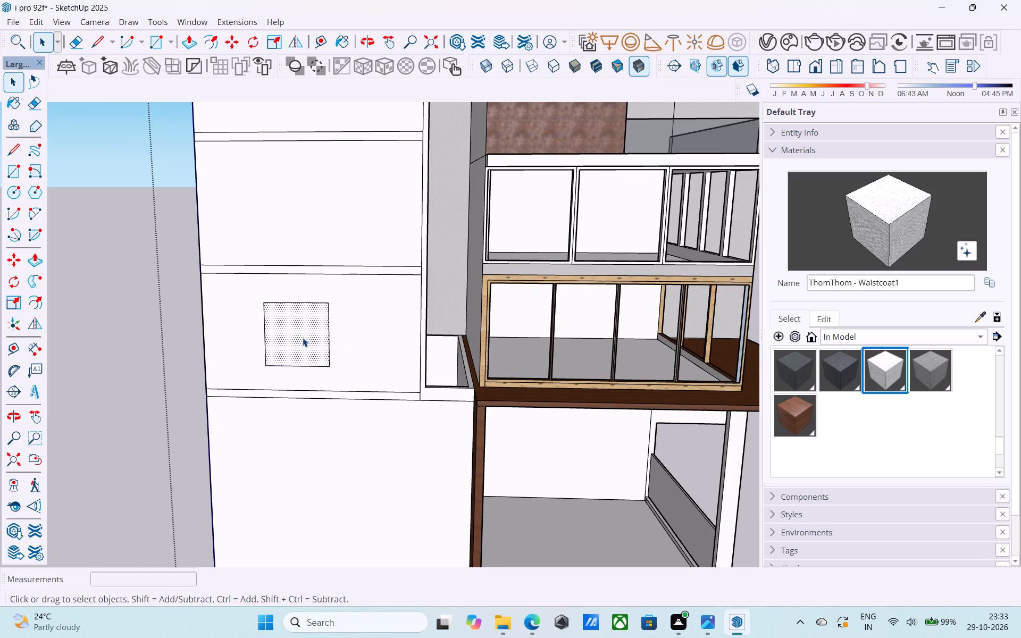
key(m)
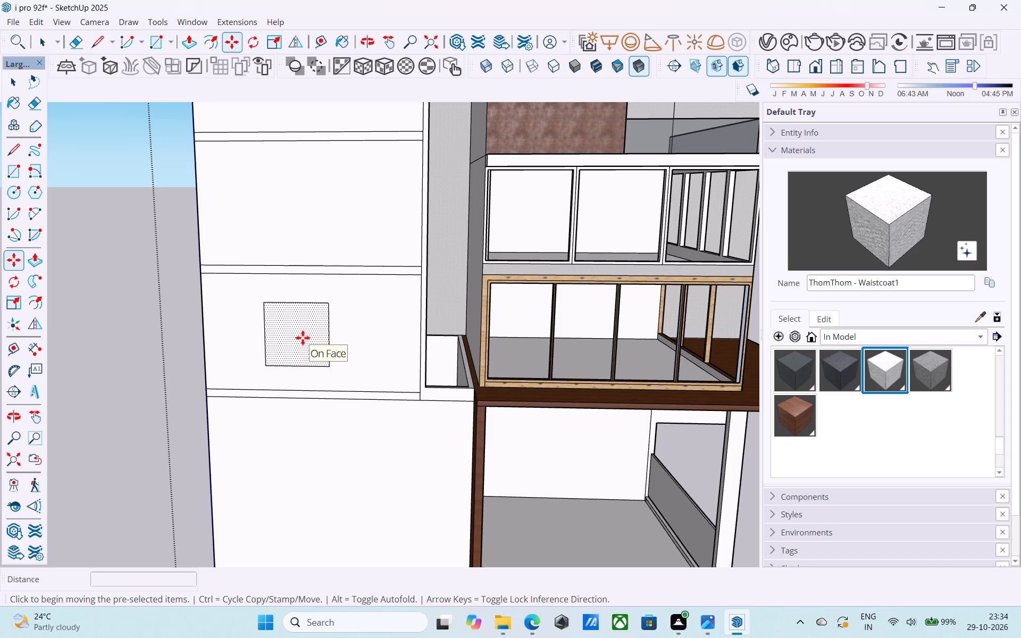
key(space)
click(303, 338)
key(f)
click(303, 338)
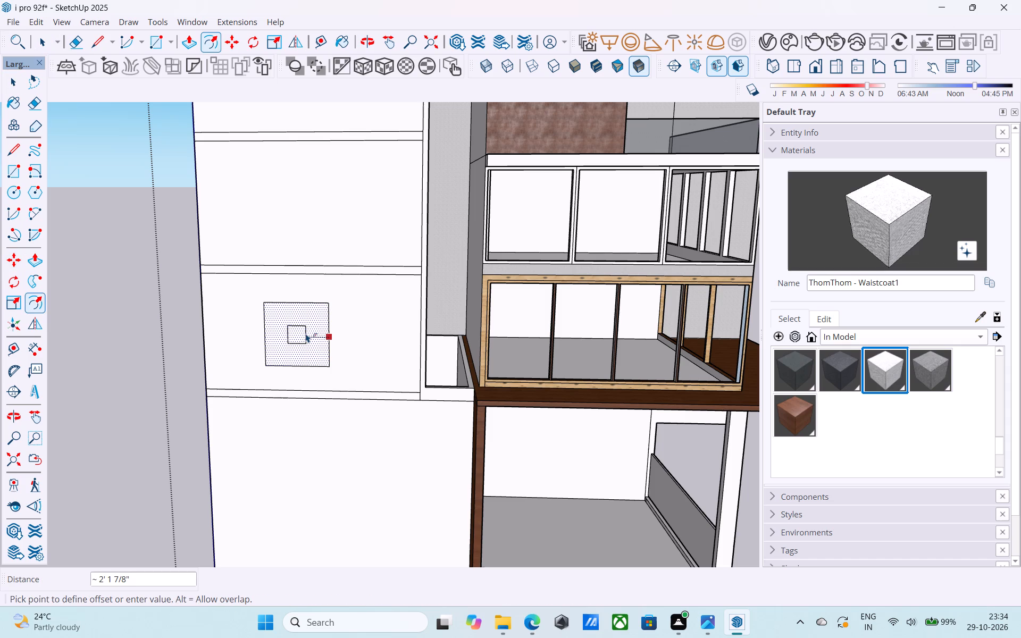
key(3)
key(shift+quotedbl)
key(Return)
key(space)
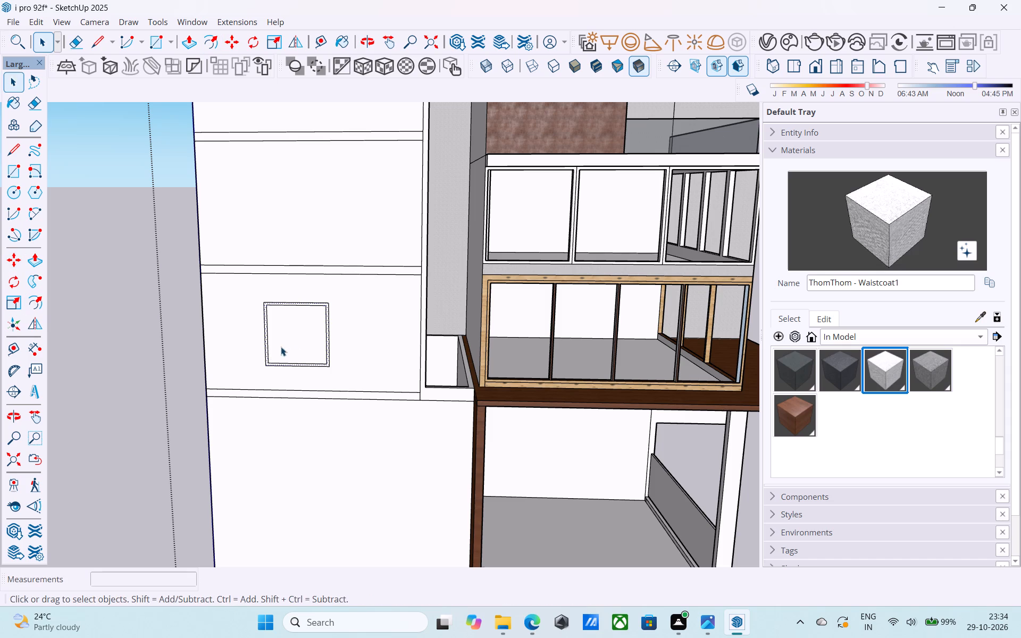
Copy the 3" window frame straight up to the next two storeys of the side block, the second copy at 23' 6".
scroll(266, 365, up, 5)
shift+middle_drag(266, 365, 317, 410)
scroll(315, 412, up, 5)
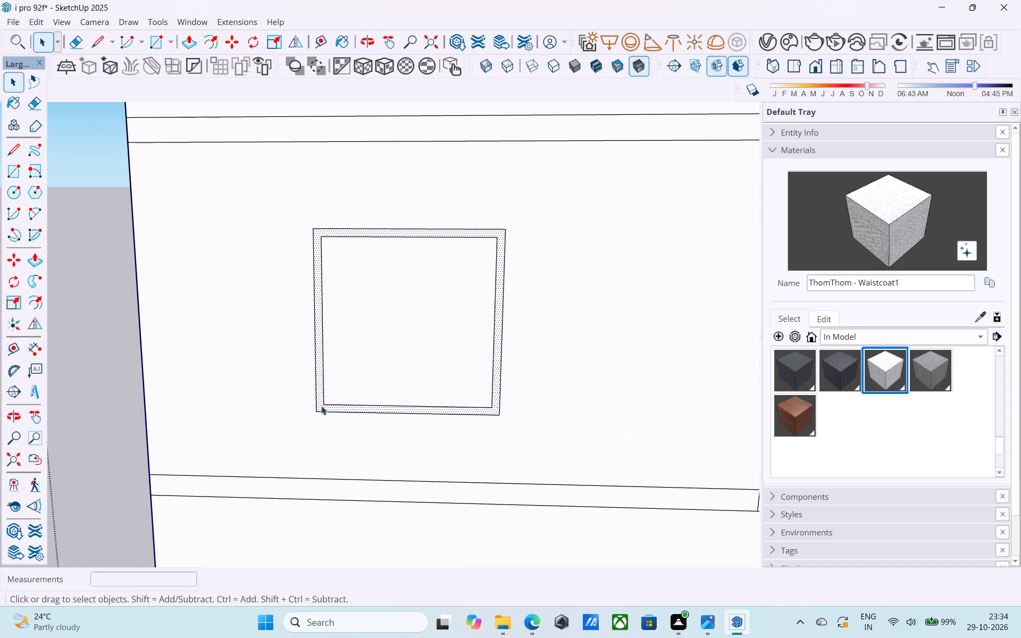
click(321, 406)
key(m)
scroll(322, 403, down, 4)
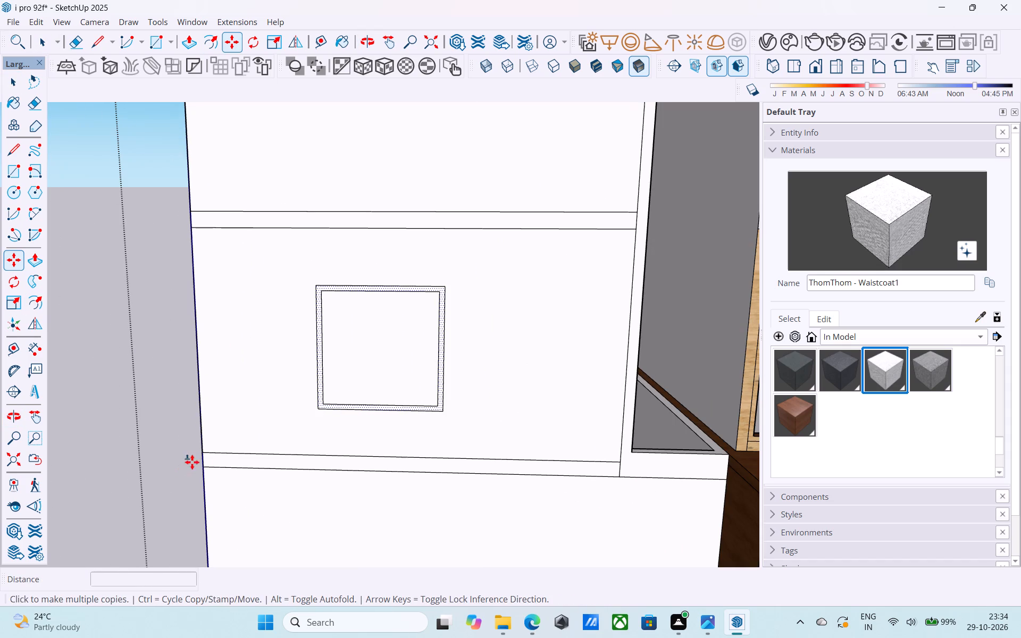
click(201, 456)
scroll(224, 404, down, 2)
shift+middle_drag(224, 402, 281, 564)
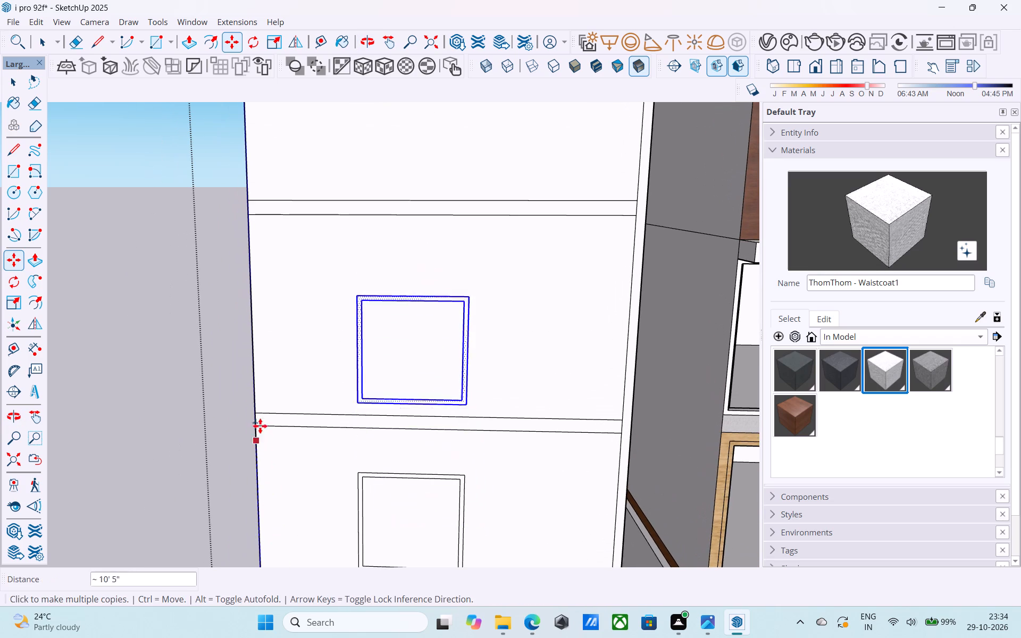
click(260, 412)
shift+middle_drag(277, 365, 279, 512)
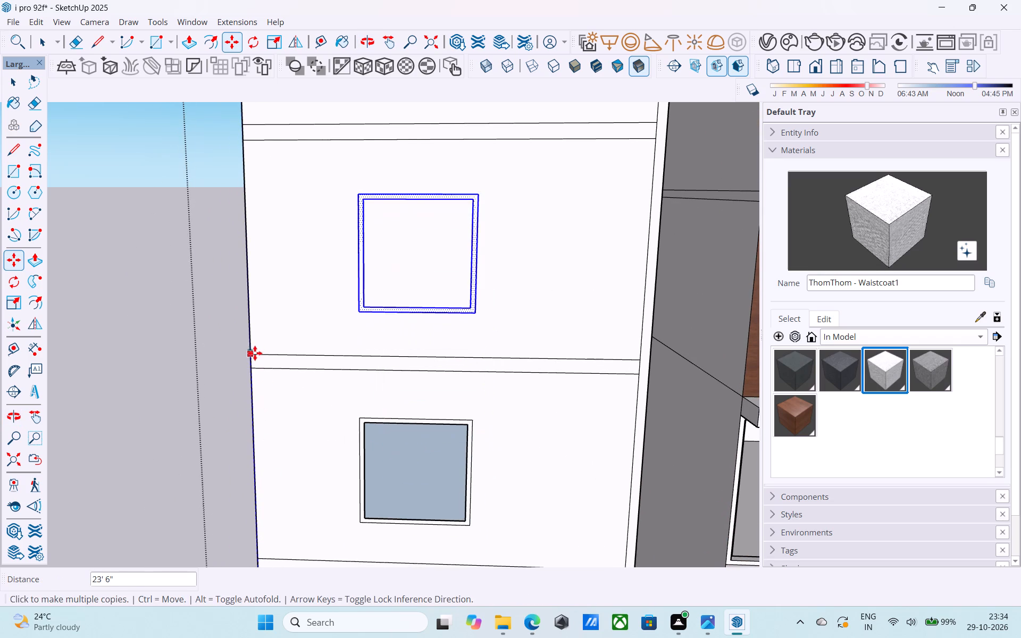
click(255, 353)
Copy the frame up to the side block's three remaining storeys, at 35' 3", 47' and 58' 9" above the original.
shift+middle_drag(258, 341, 266, 541)
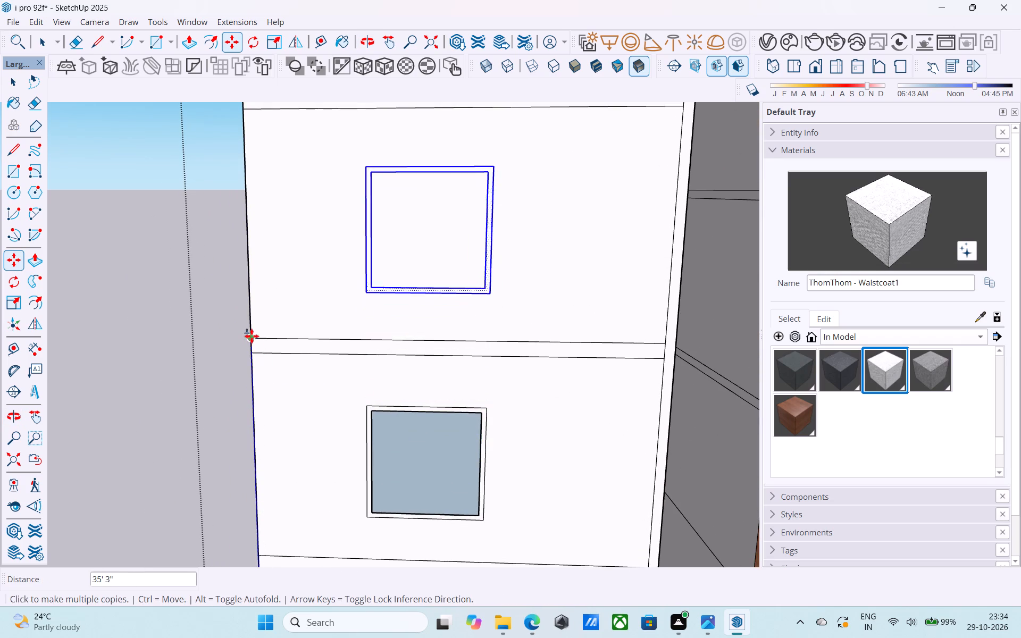
click(252, 336)
scroll(256, 307, down, 3)
shift+middle_drag(253, 373, 255, 567)
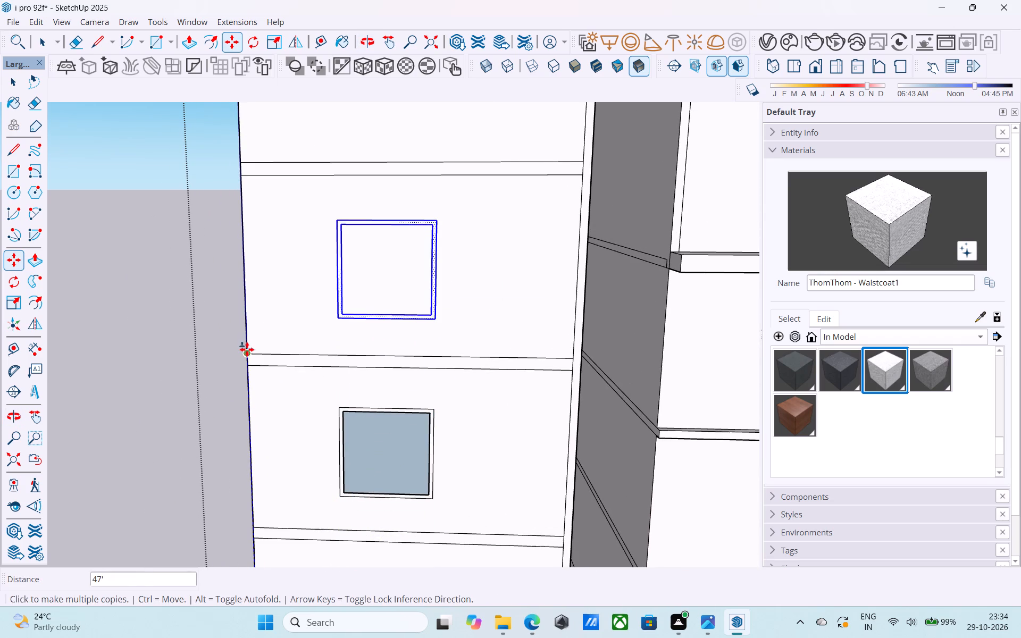
click(248, 349)
scroll(249, 344, down, 3)
shift+middle_drag(254, 362, 255, 549)
click(246, 401)
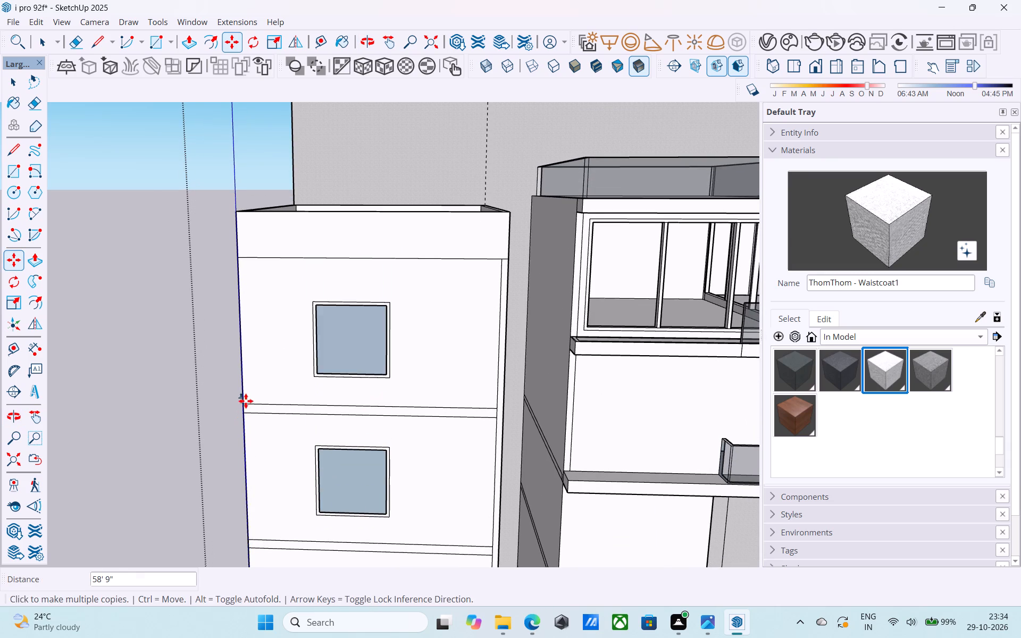
shift+middle_drag(246, 401, 221, 373)
key(space)
Fill the frames on the side block's three uppermost storeys with 5' 6" square pane rectangles drawn corner to corner.
key(r)
scroll(308, 303, up, 10)
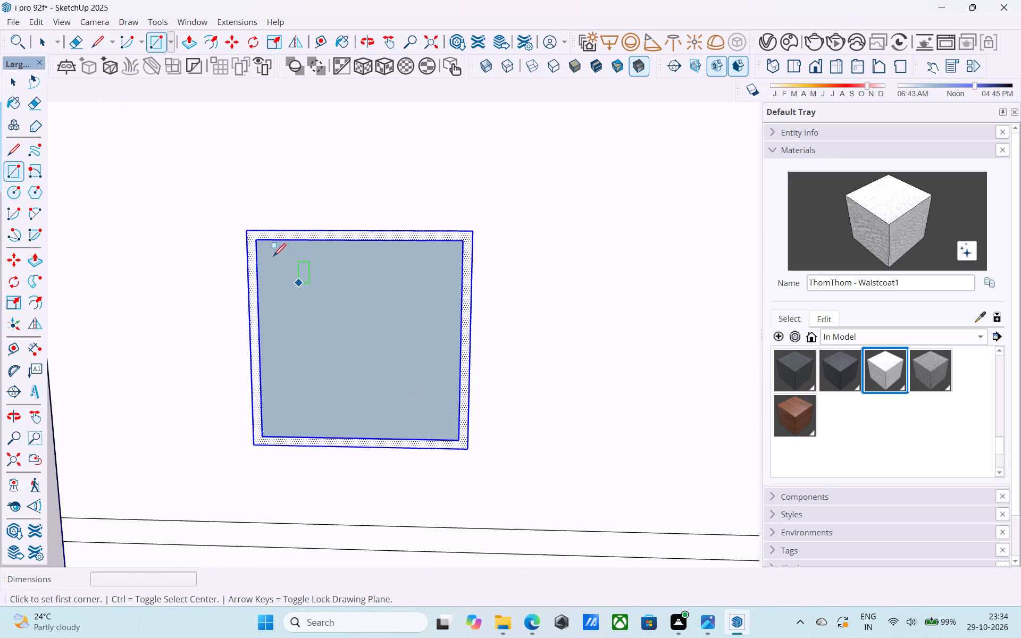
click(258, 239)
click(460, 441)
scroll(440, 407, down, 6)
shift+middle_drag(429, 455, 370, 223)
scroll(291, 307, up, 5)
click(277, 326)
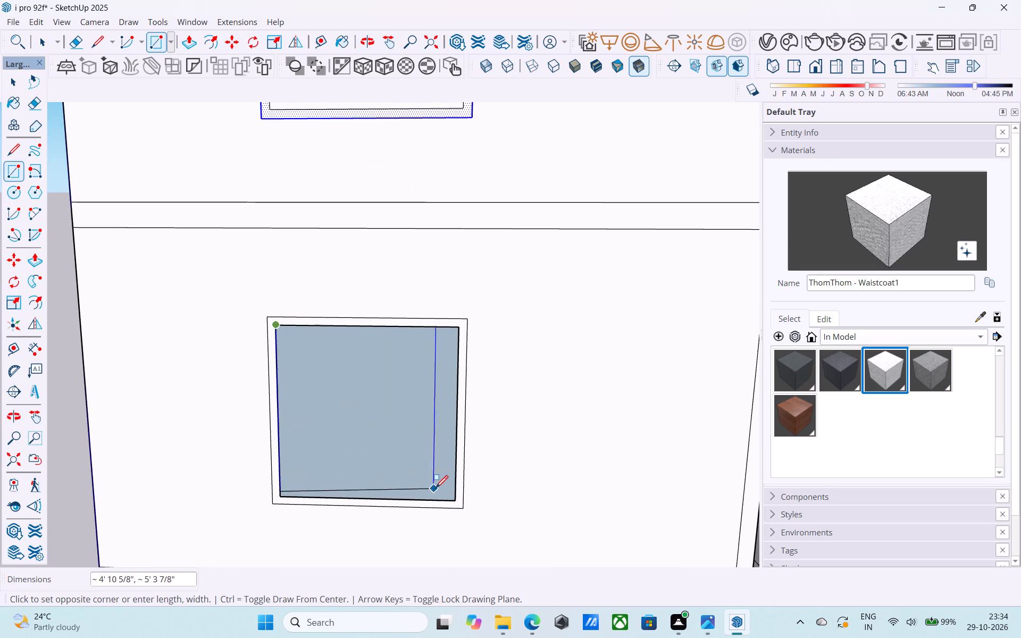
click(454, 499)
scroll(447, 505, down, 4)
shift+middle_drag(446, 507, 318, 99)
scroll(235, 202, up, 6)
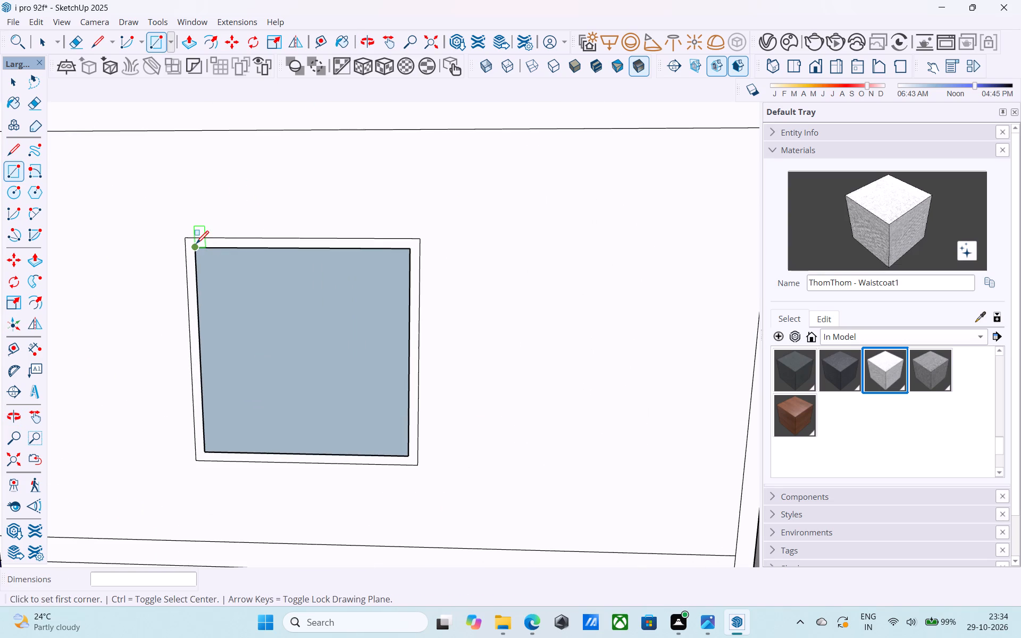
click(196, 245)
click(407, 451)
Draw 5' 6" by 5' 6" pane rectangles inside the two remaining empty frames lower down the side block.
scroll(389, 412, down, 4)
shift+middle_drag(379, 427, 342, 37)
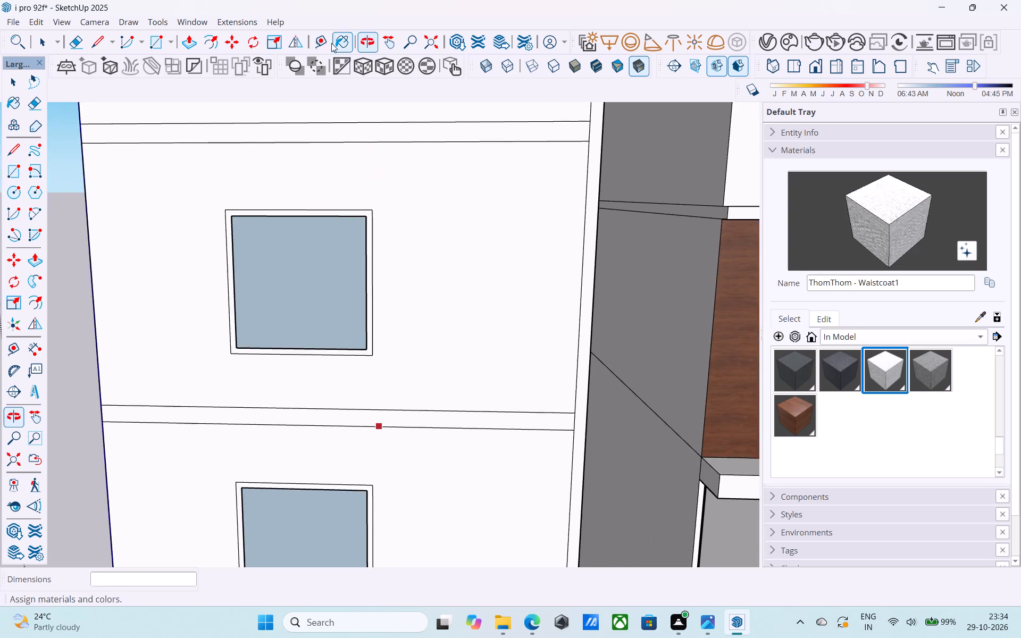
scroll(201, 243, up, 5)
click(259, 198)
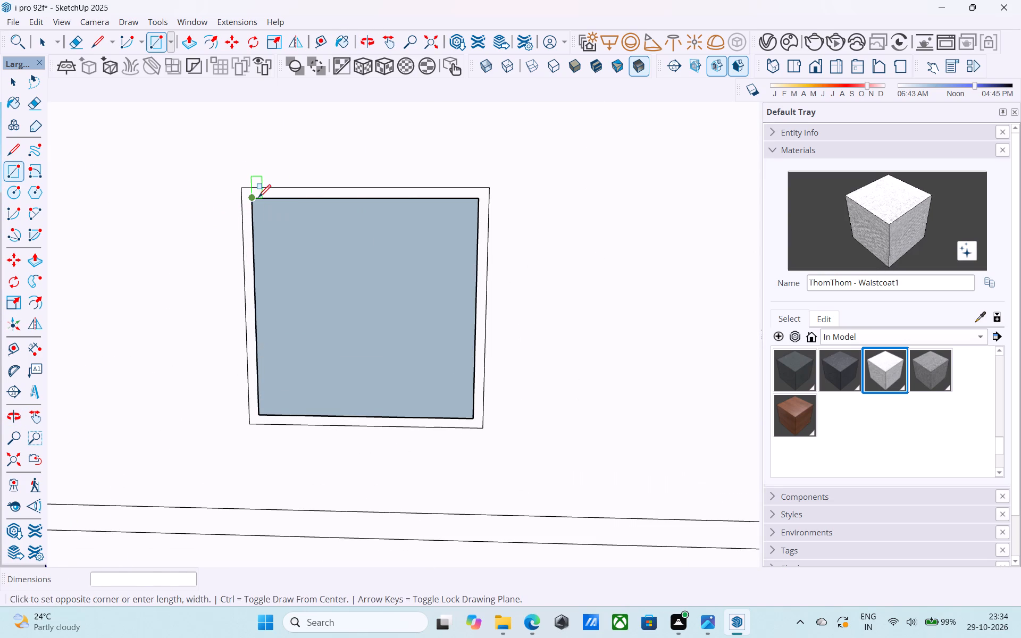
click(471, 423)
scroll(471, 423, down, 1)
shift+middle_drag(471, 423, 398, 86)
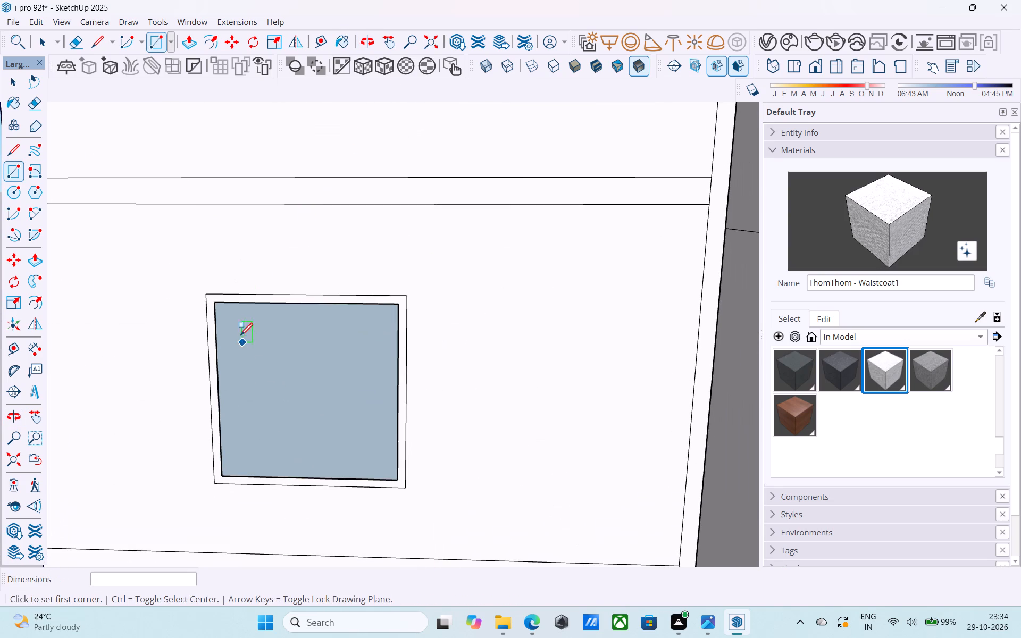
click(214, 307)
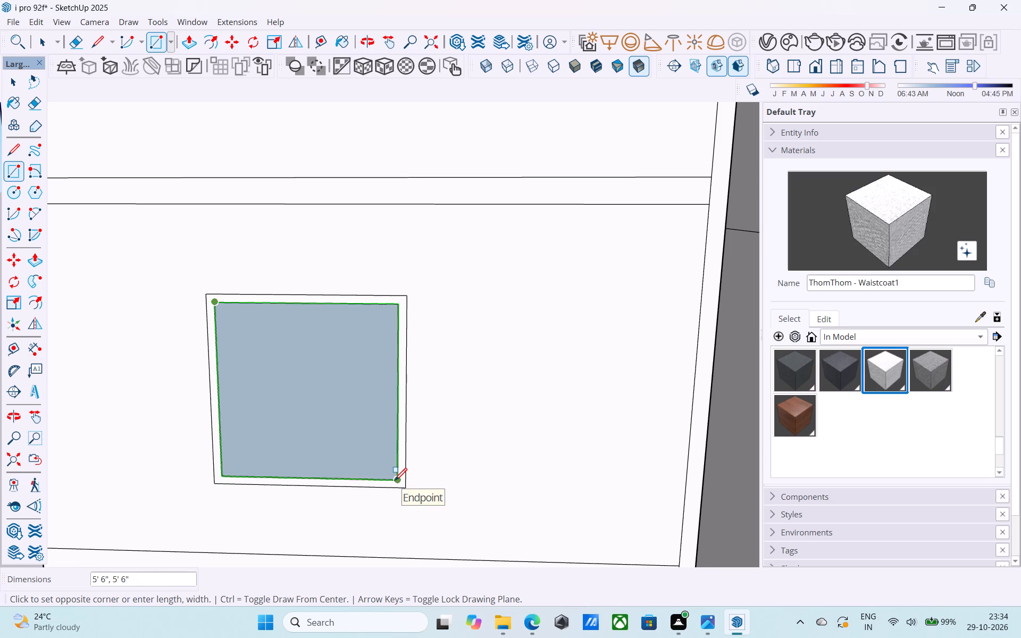
click(395, 482)
shift+scroll(389, 490, down, 1)
shift+middle_drag(389, 490, 343, 199)
scroll(217, 381, up, 3)
scroll(219, 375, down, 14)
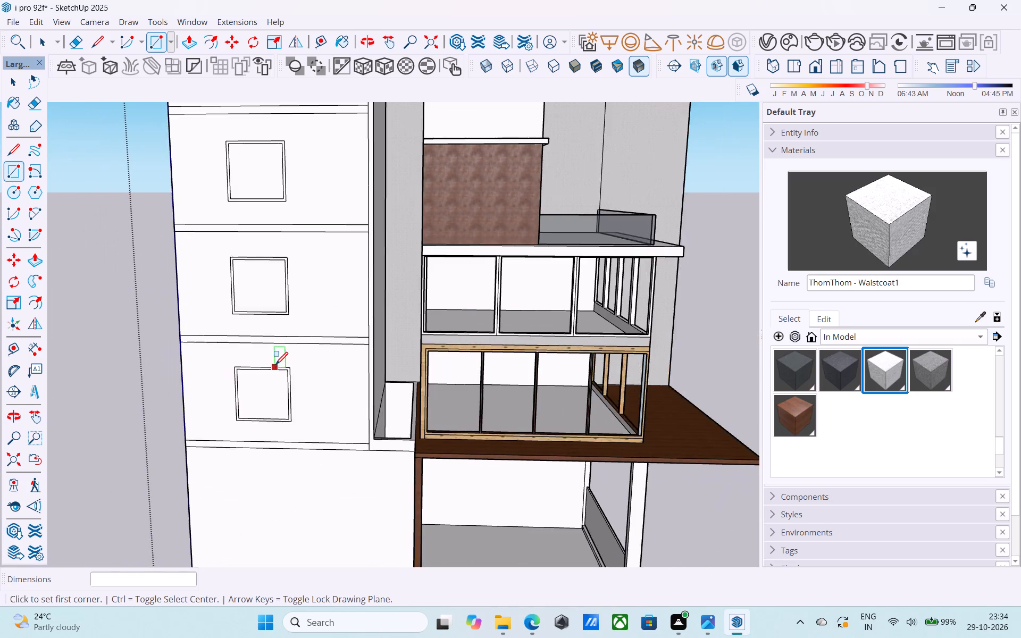
scroll(275, 366, down, 10)
key(space)
Paint the side block's ground-floor wall with the grey ThomThom - Waistcoat2 material.
middle_drag(284, 381, 314, 394)
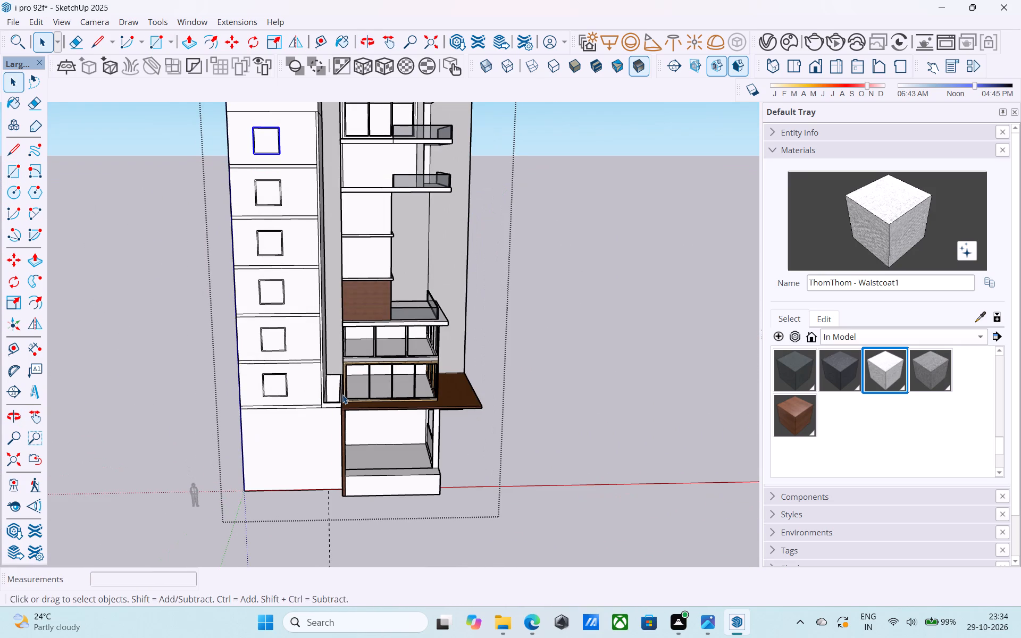
click(935, 366)
click(279, 442)
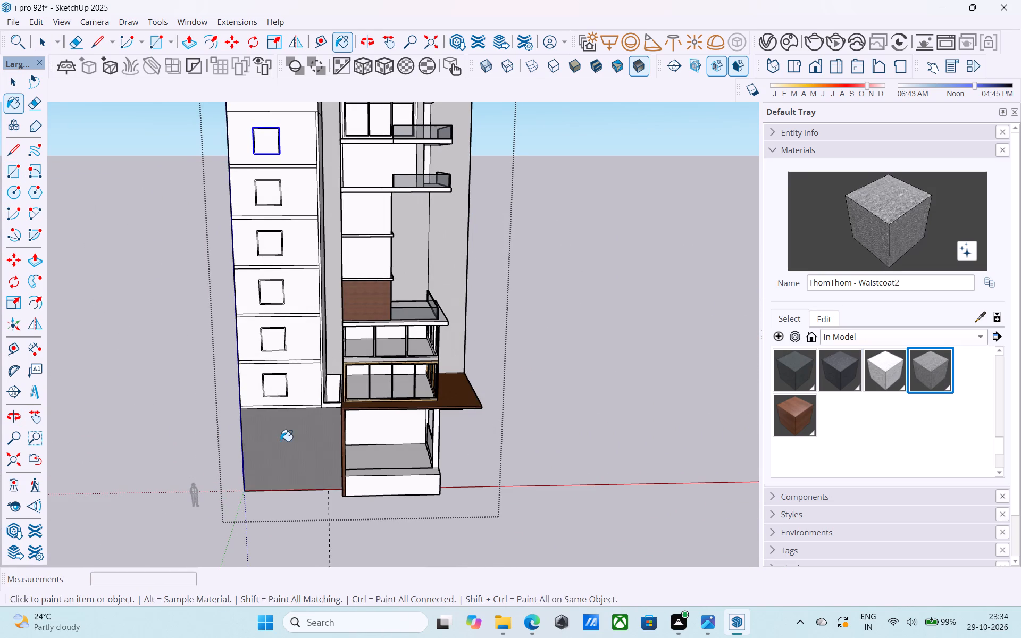
Examine the whole building from the front corner and from the side block's window wall.
middle_drag(280, 439, 0, 415)
scroll(6, 405, down, 4)
scroll(413, 315, down, 7)
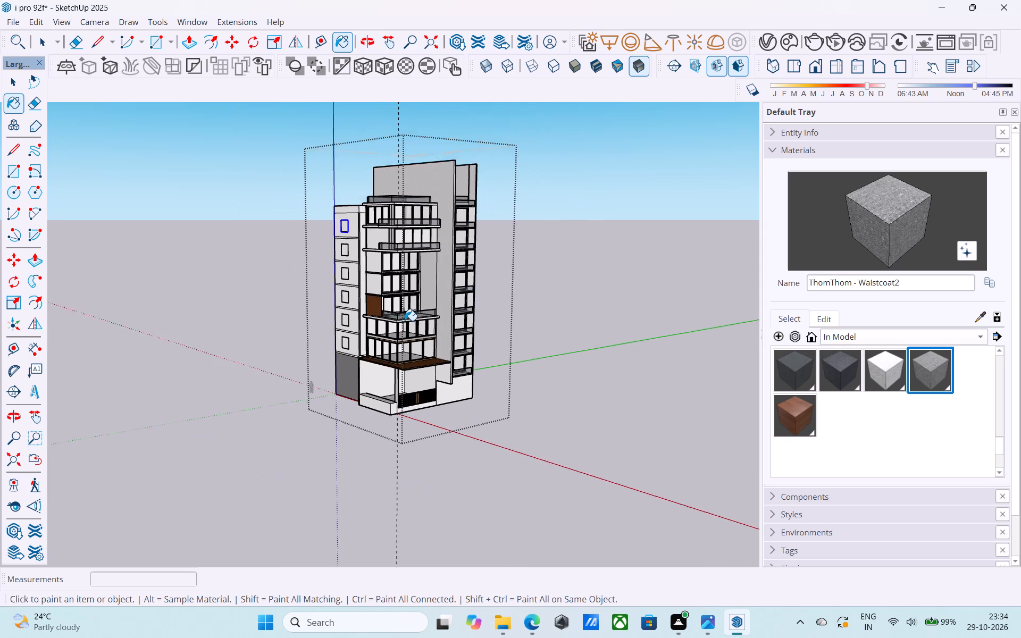
middle_drag(405, 321, 550, 339)
shift+scroll(403, 323, up, 9)
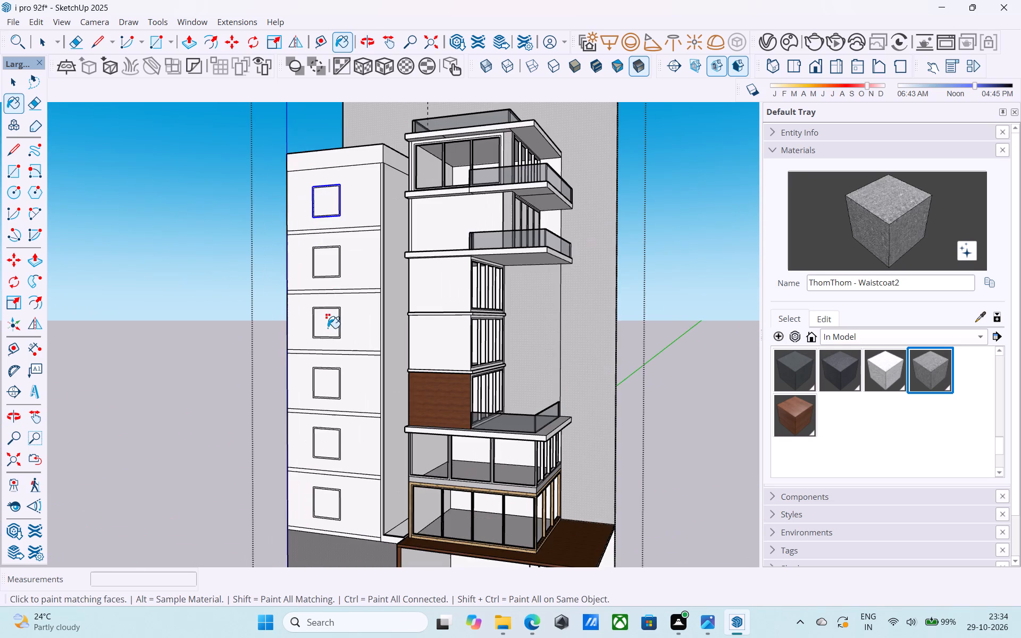
shift+middle_drag(334, 322, 447, 336)
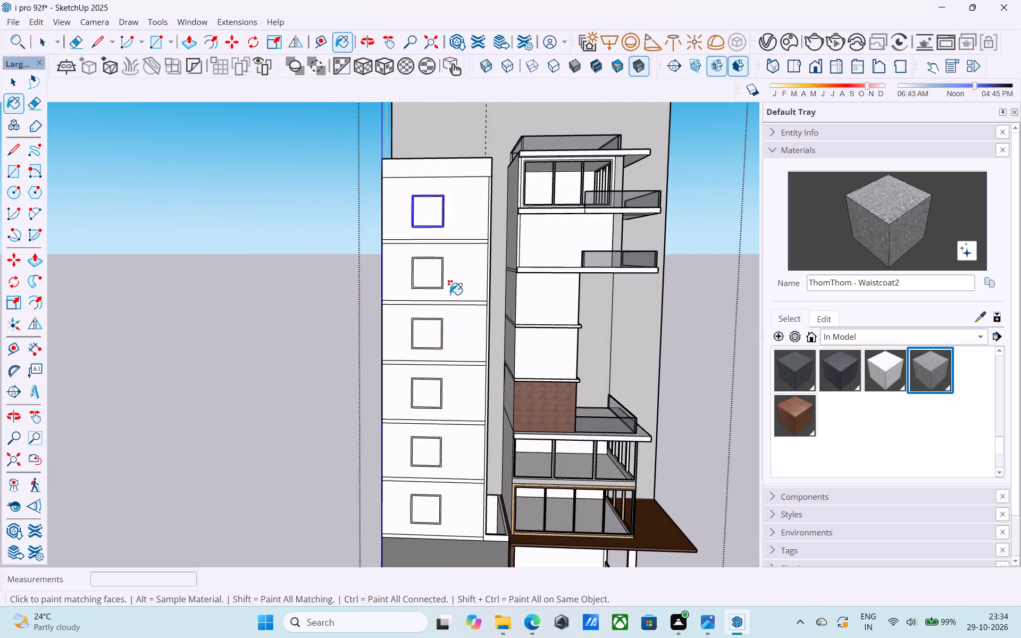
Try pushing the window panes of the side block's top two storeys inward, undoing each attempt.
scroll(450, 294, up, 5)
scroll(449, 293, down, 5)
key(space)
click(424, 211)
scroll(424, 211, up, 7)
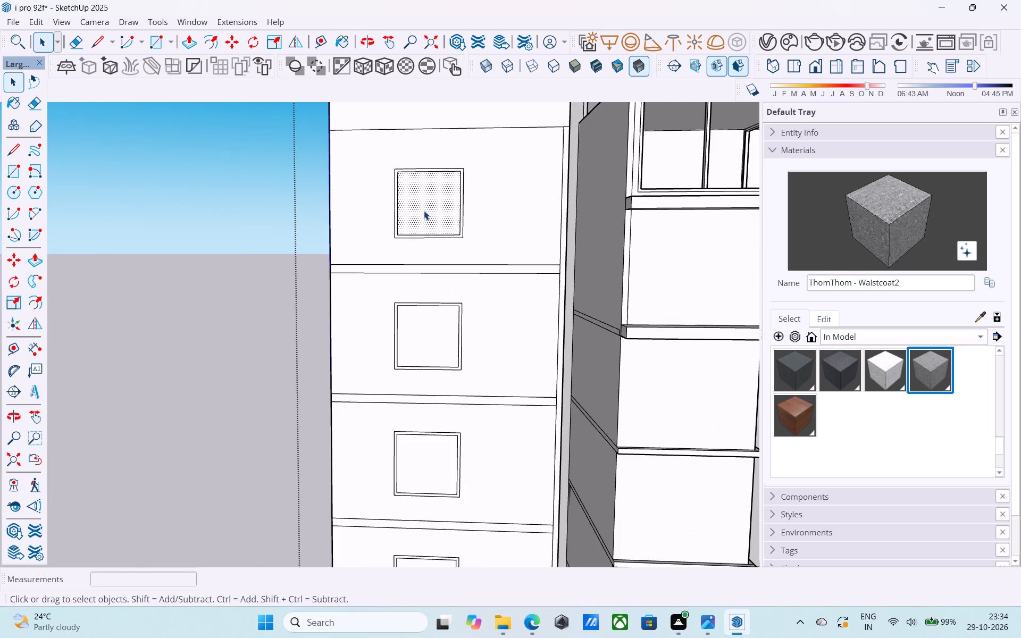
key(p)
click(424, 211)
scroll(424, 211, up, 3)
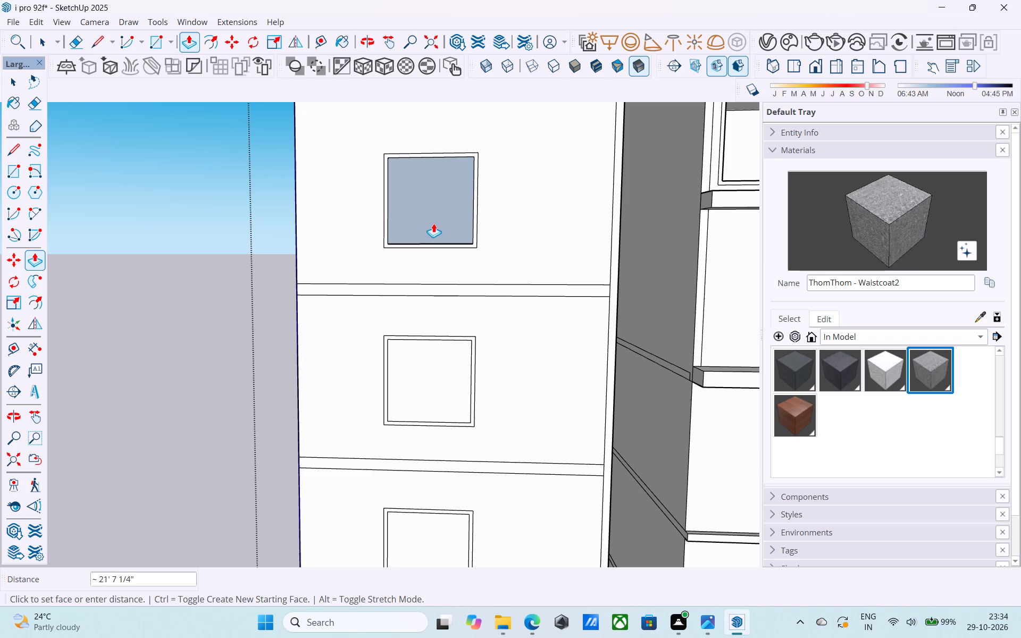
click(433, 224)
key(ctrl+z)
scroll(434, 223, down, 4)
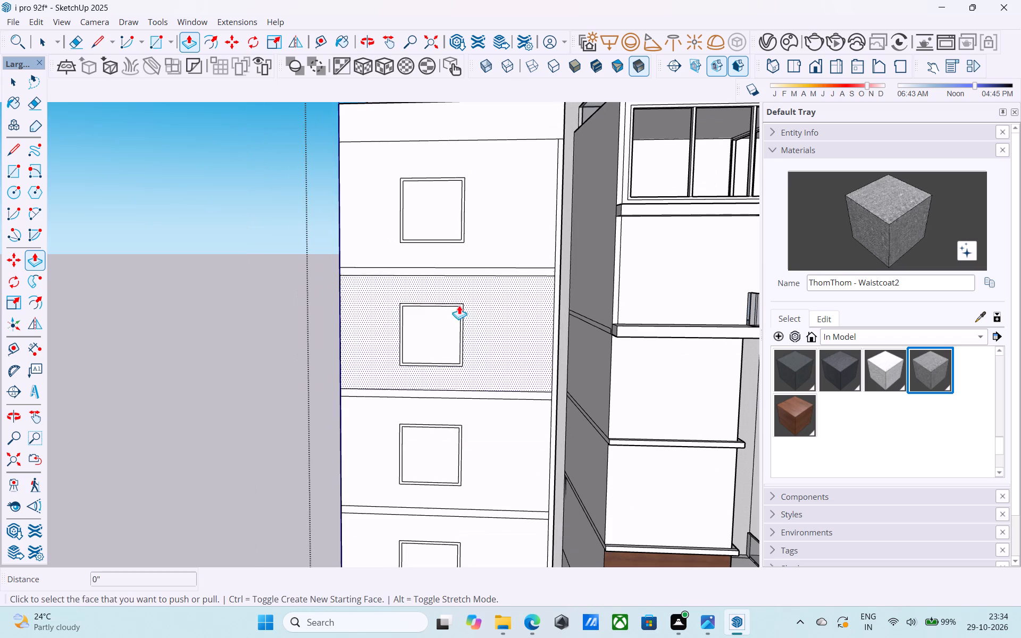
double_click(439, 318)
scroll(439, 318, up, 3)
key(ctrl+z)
Push the panes of the side block's five lower windows inward to the same depth to open them.
scroll(439, 318, up, 4)
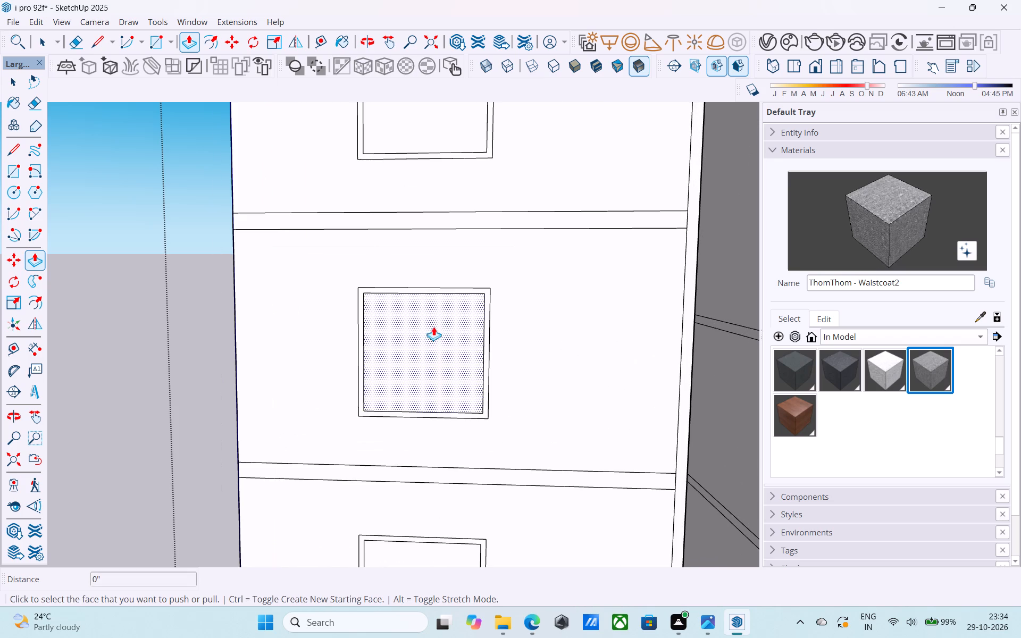
click(434, 332)
click(424, 325)
scroll(417, 292, down, 5)
middle_drag(422, 309, 338, 214)
double_click(336, 338)
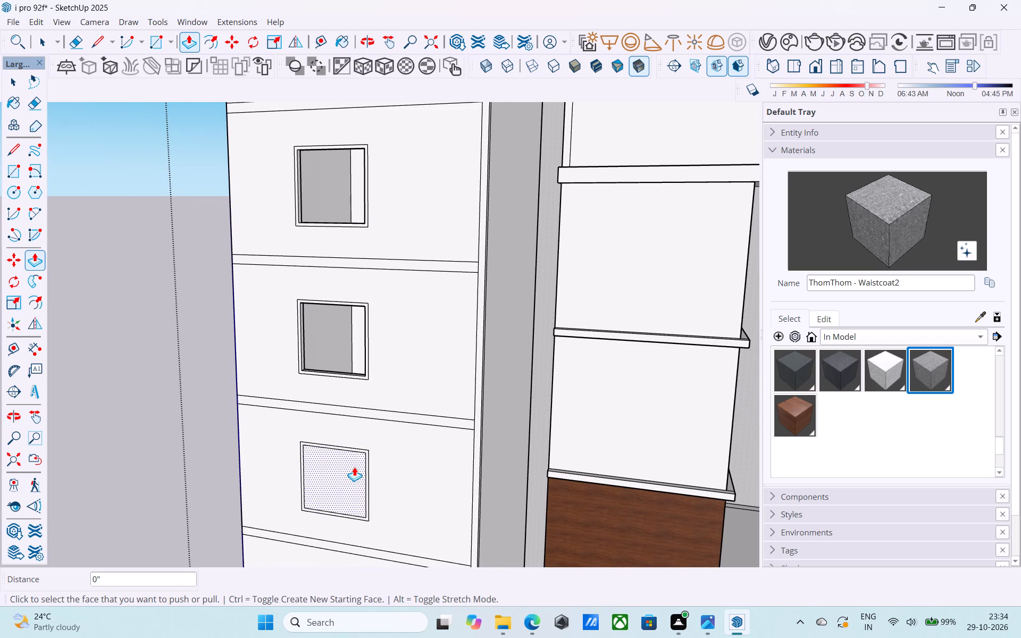
double_click(351, 472)
shift+middle_drag(350, 473, 383, 218)
double_click(381, 265)
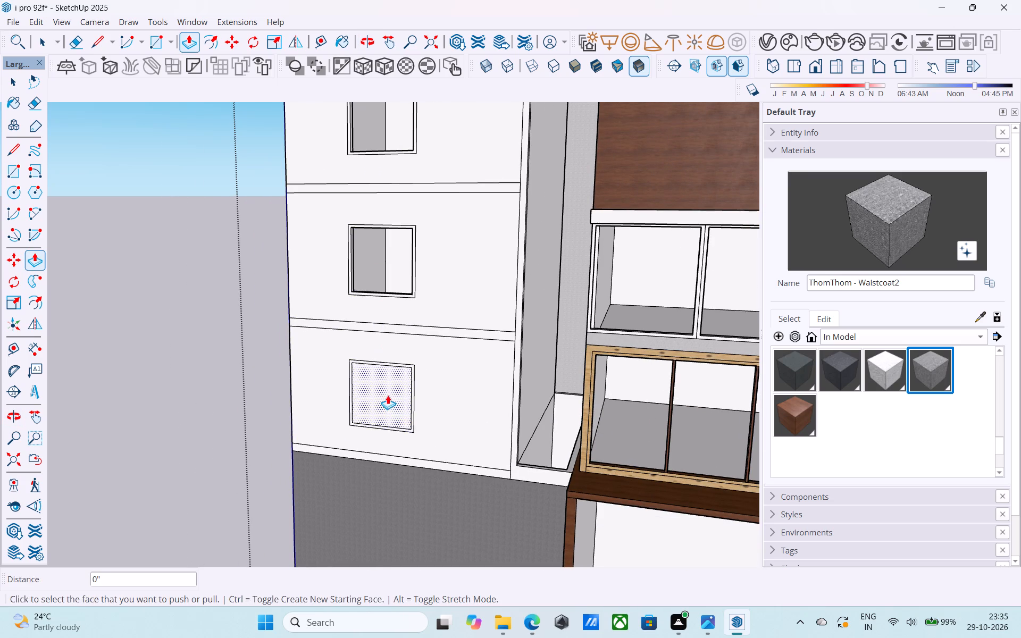
double_click(388, 395)
Push the side block's topmost window pane inward by the same depth as the others.
scroll(388, 350, down, 5)
shift+middle_drag(385, 335, 372, 570)
shift+middle_drag(364, 213, 394, 349)
double_click(401, 311)
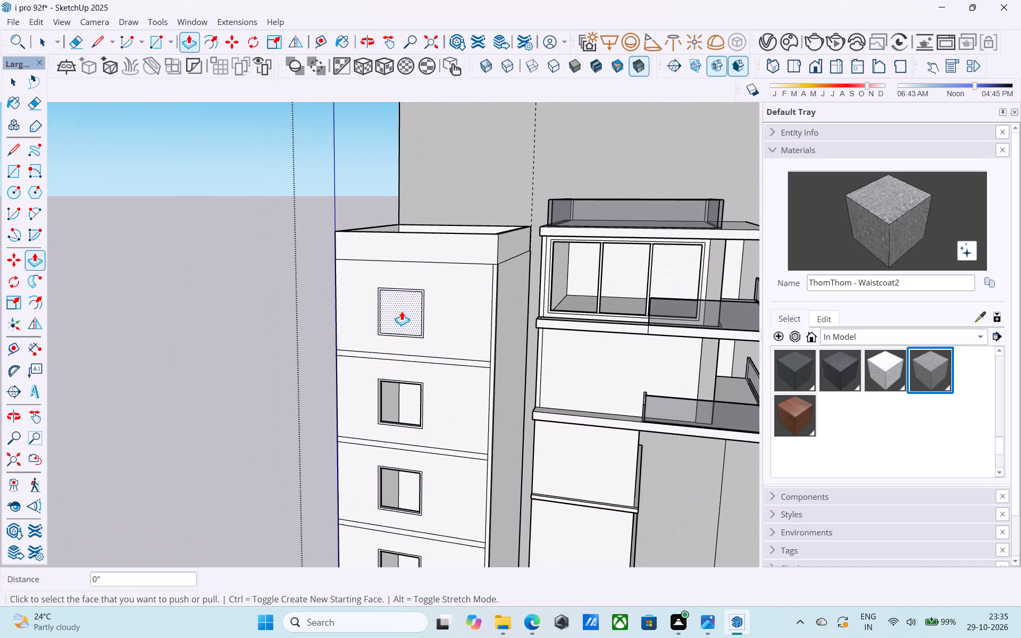
scroll(401, 311, up, 4)
scroll(402, 311, down, 5)
Paint the frame and mullions of the highest of the three front windows between the balconies with Wood_Veneer_15_1K.
middle_drag(403, 318, 155, 278)
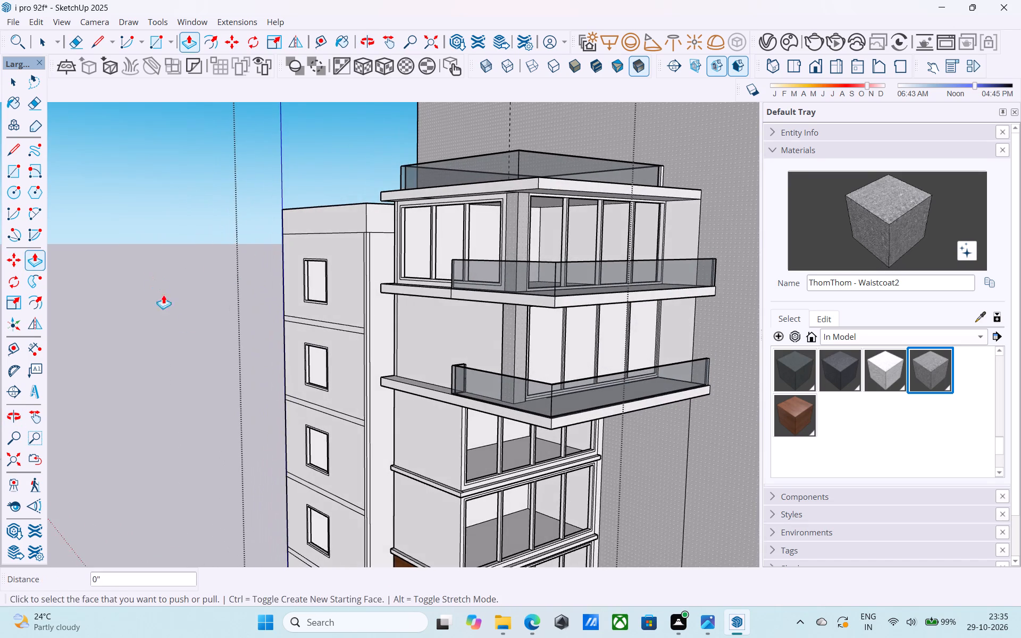
shift+middle_drag(411, 346, 319, 291)
shift+middle_drag(378, 305, 275, 275)
shift+middle_drag(458, 384, 460, 332)
click(792, 431)
scroll(660, 342, up, 11)
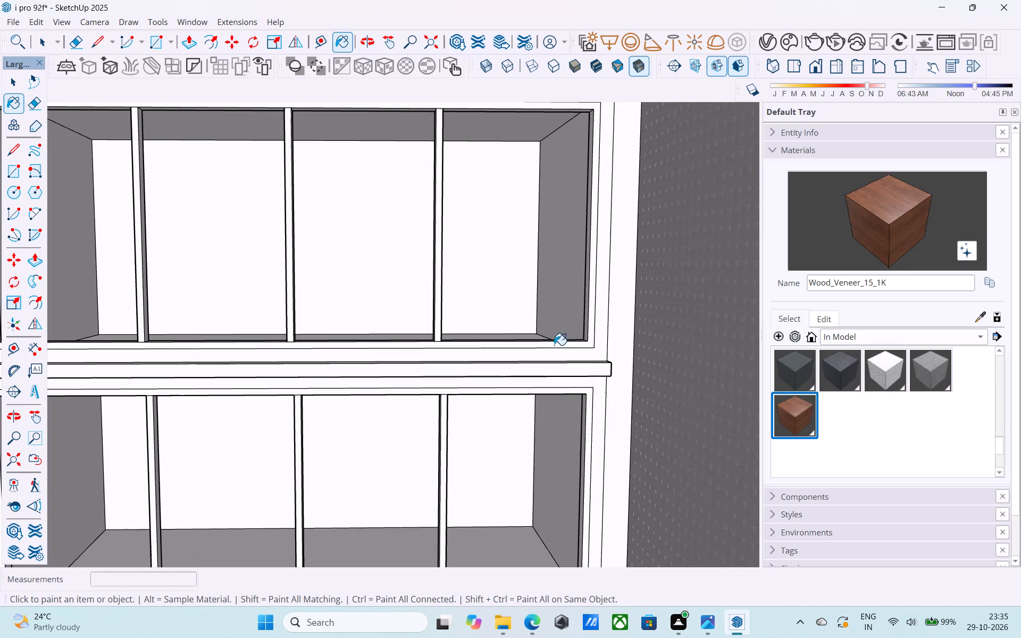
scroll(542, 353, up, 4)
click(533, 339)
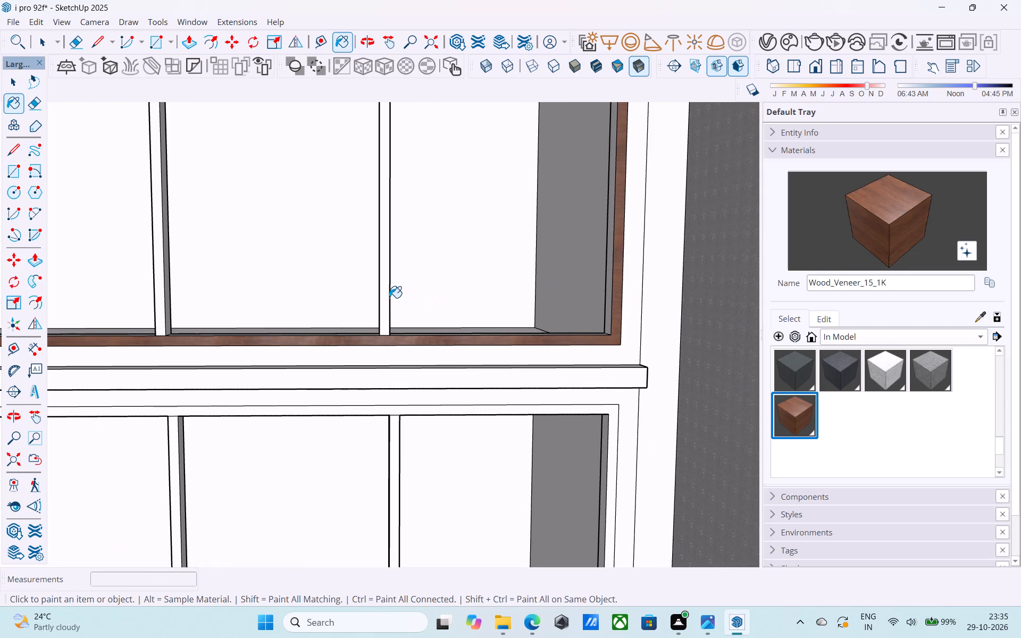
click(384, 296)
shift+middle_drag(386, 295, 623, 323)
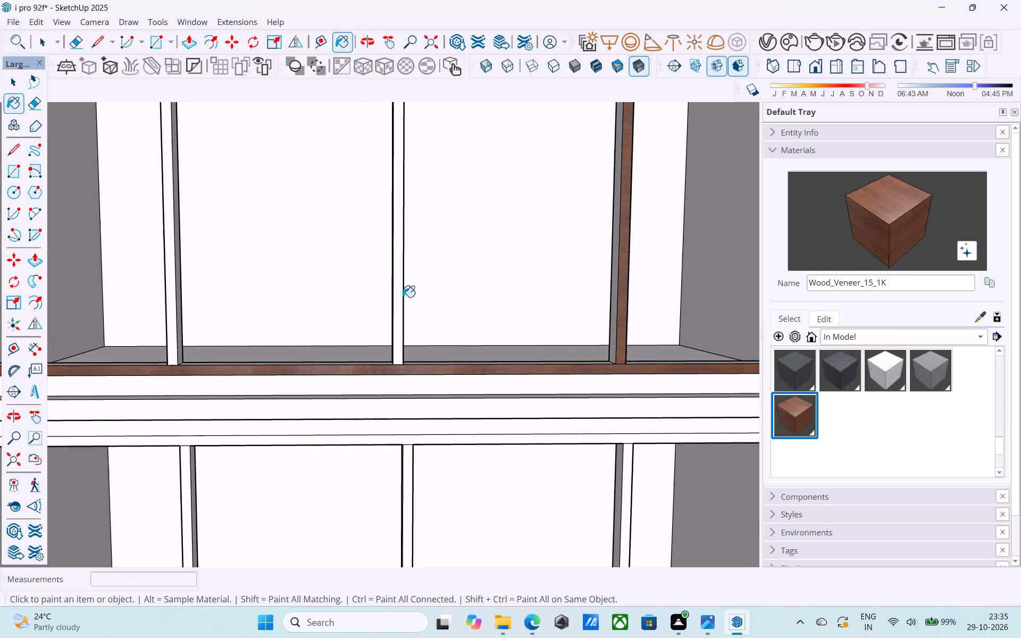
click(399, 296)
shift+middle_drag(397, 296, 612, 324)
click(386, 303)
Paint the frame and mullions of the middle front window between the balconies with Wood_Veneer_15_1K.
scroll(386, 303, down, 5)
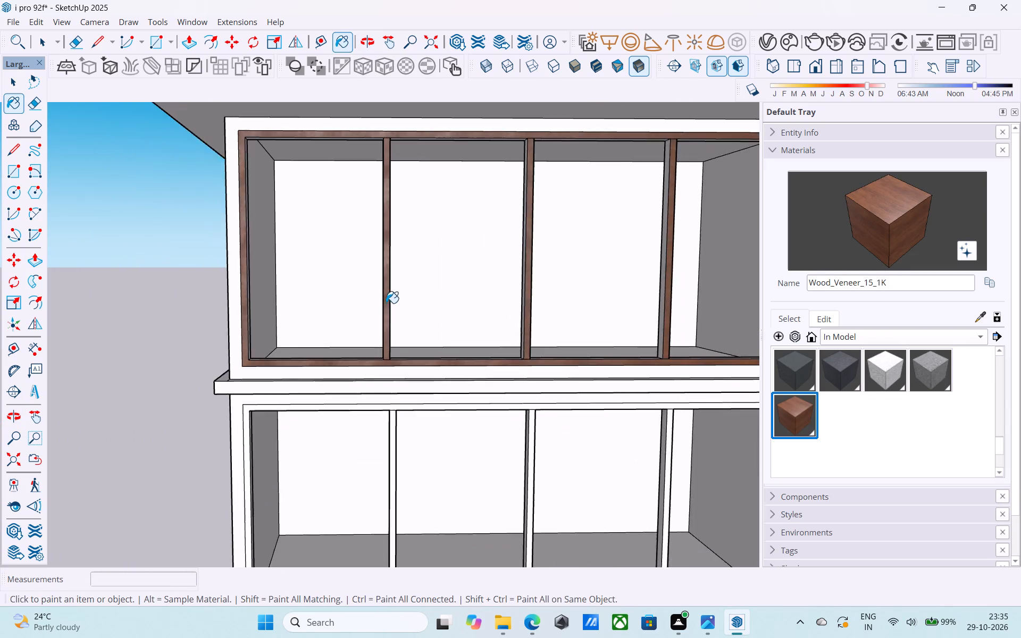
scroll(387, 305, down, 4)
middle_drag(434, 407, 385, 277)
scroll(354, 296, up, 6)
click(307, 315)
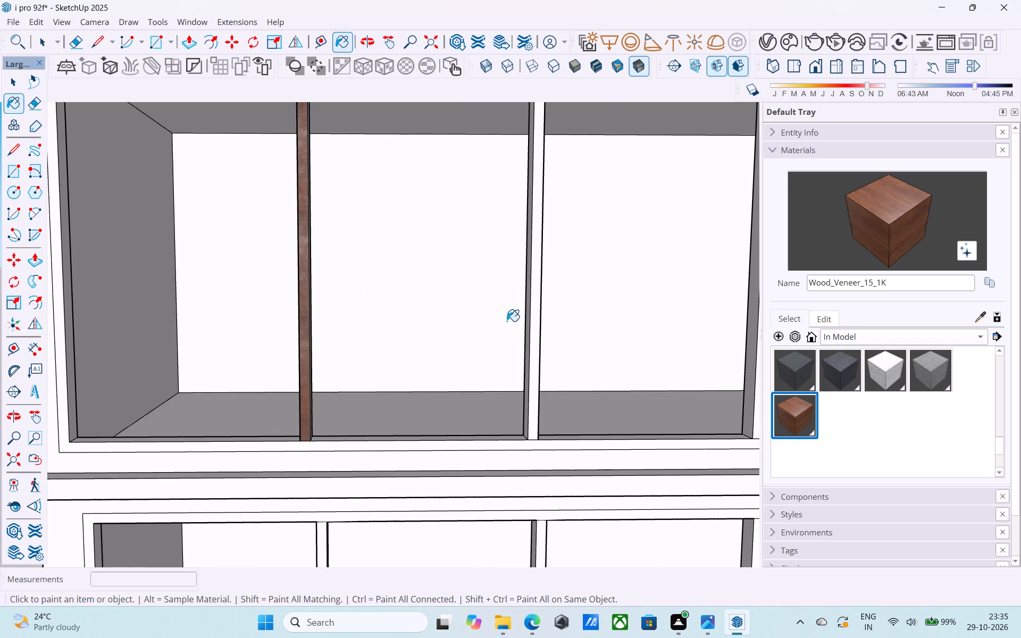
click(538, 312)
shift+middle_drag(537, 310, 424, 304)
click(651, 292)
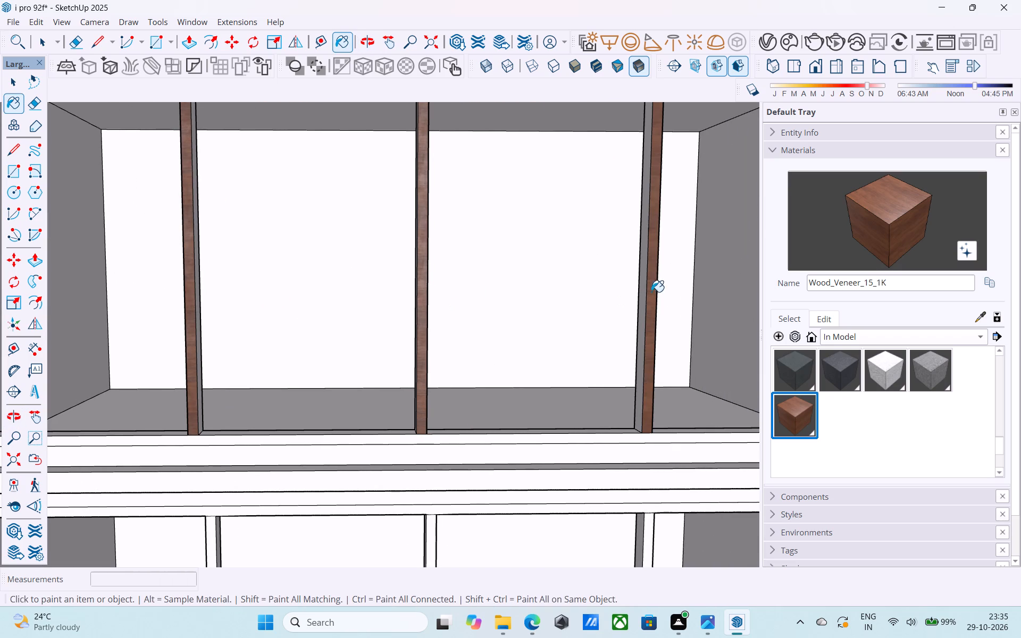
click(620, 436)
Paint the frame and mullions of the front window just above the lower balcony with Wood_Veneer_15_1K.
scroll(615, 436, down, 4)
middle_drag(603, 437, 418, 384)
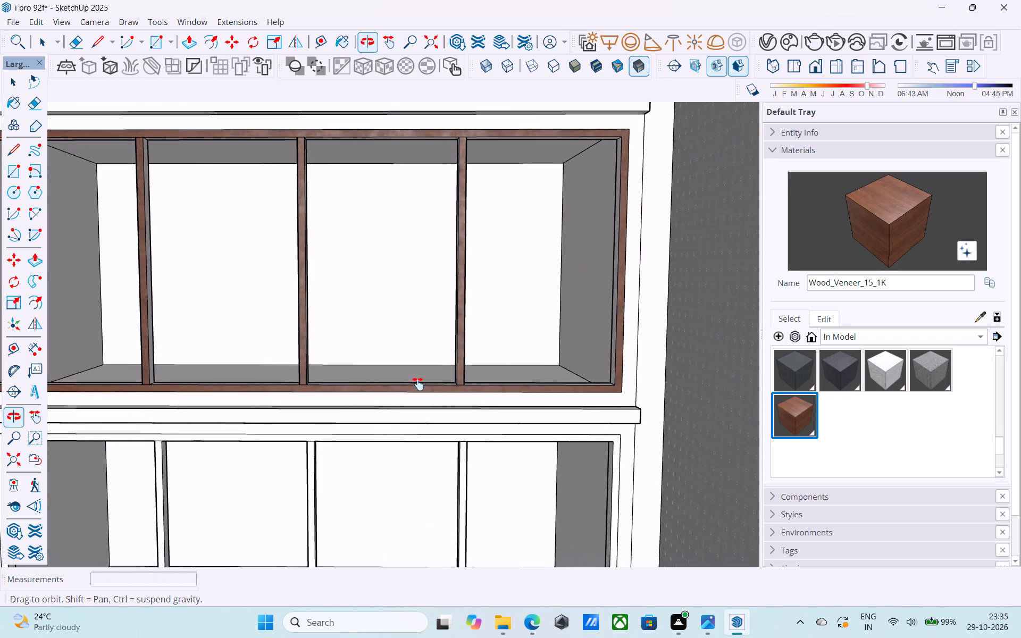
middle_drag(418, 384, 420, 383)
scroll(635, 334, down, 5)
shift+middle_drag(604, 378, 631, 280)
scroll(542, 359, up, 6)
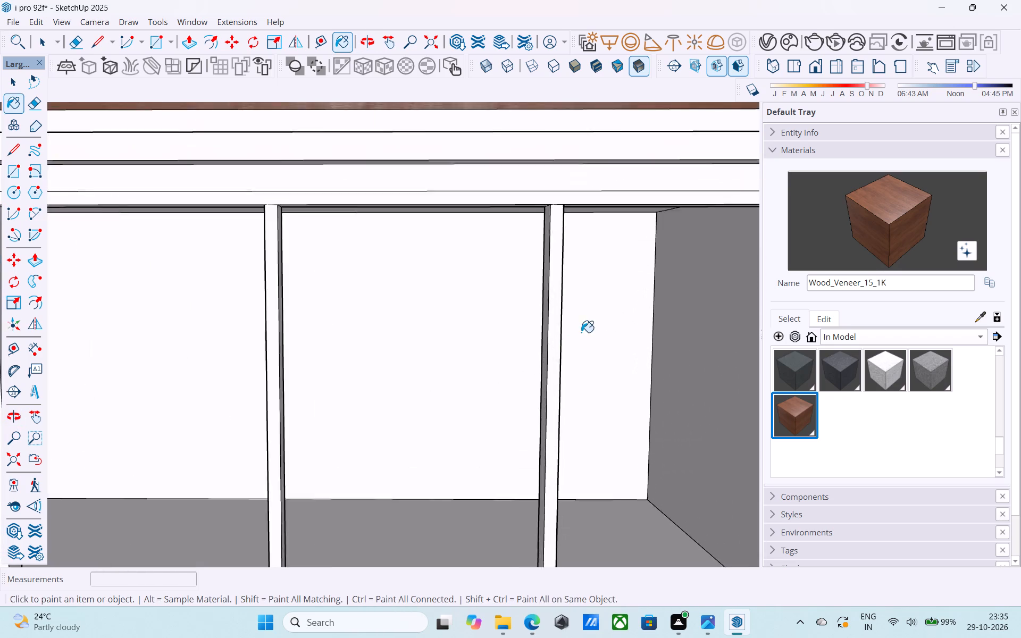
scroll(581, 332, up, 2)
click(547, 326)
scroll(549, 326, down, 3)
shift+middle_drag(549, 326, 773, 282)
click(509, 287)
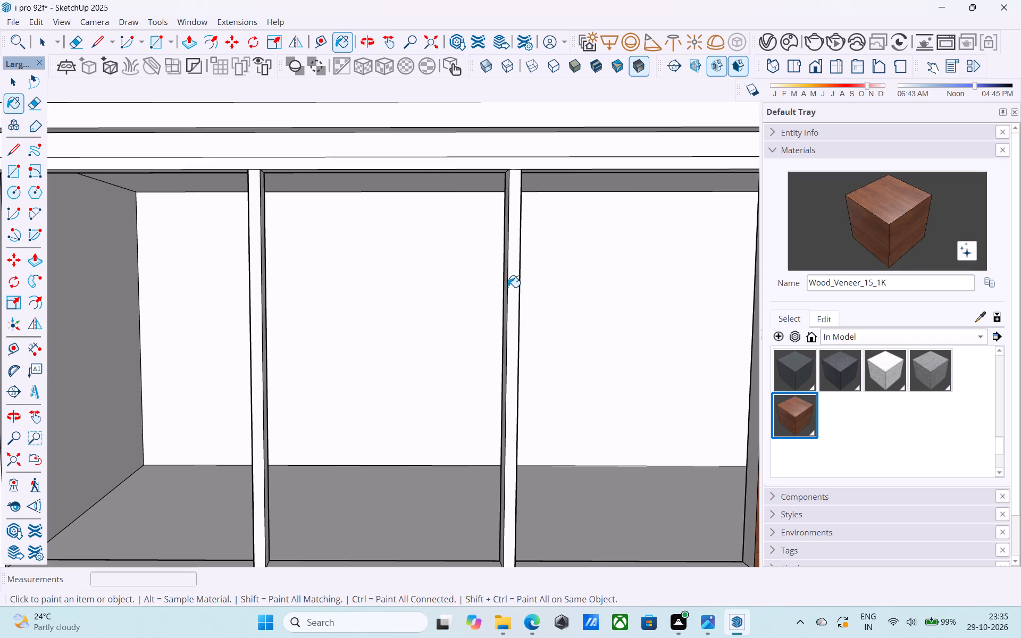
click(514, 291)
click(259, 310)
middle_drag(259, 311, 408, 284)
scroll(409, 284, down, 4)
middle_drag(403, 297, 376, 307)
click(388, 478)
Paint the front window frames and dividing posts of the storey below the lower balcony with Wood_Veneer_15_1K.
scroll(386, 476, down, 4)
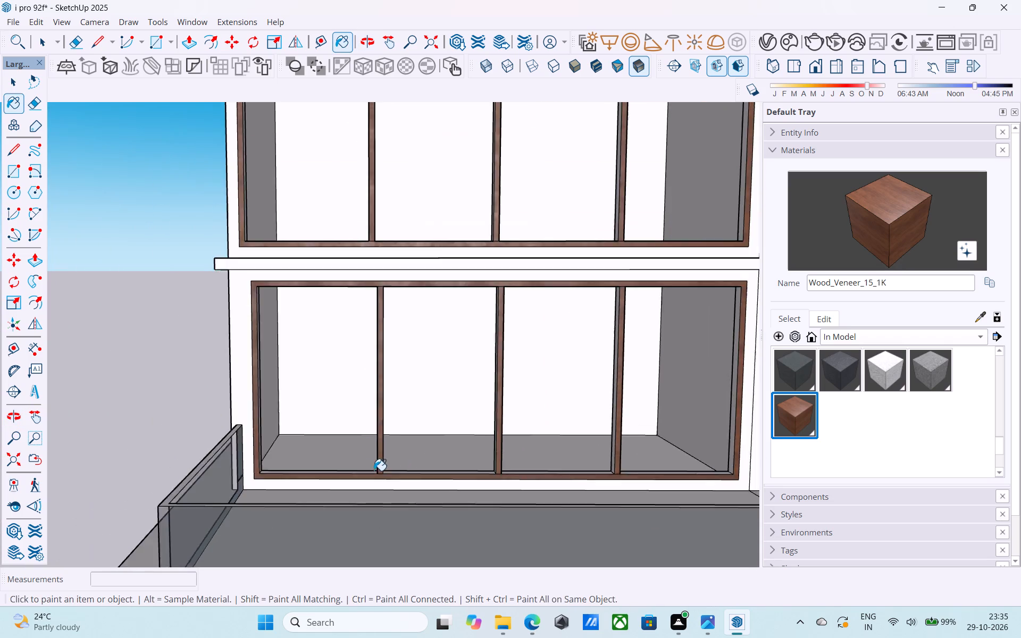
shift+middle_drag(363, 450, 305, 250)
shift+middle_drag(315, 398, 317, 330)
scroll(253, 348, up, 4)
click(265, 355)
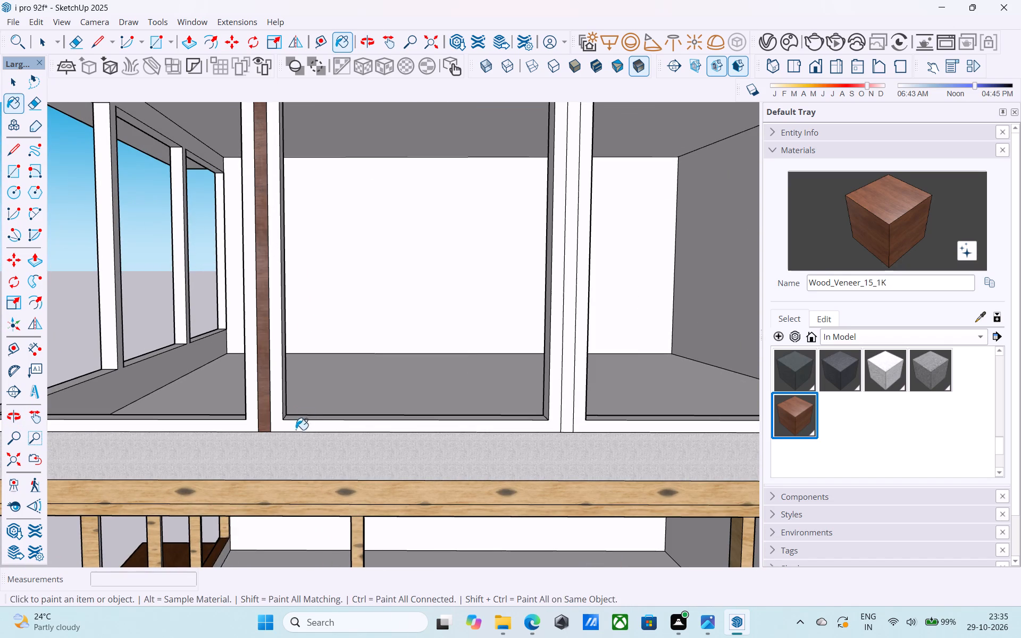
click(284, 429)
click(254, 429)
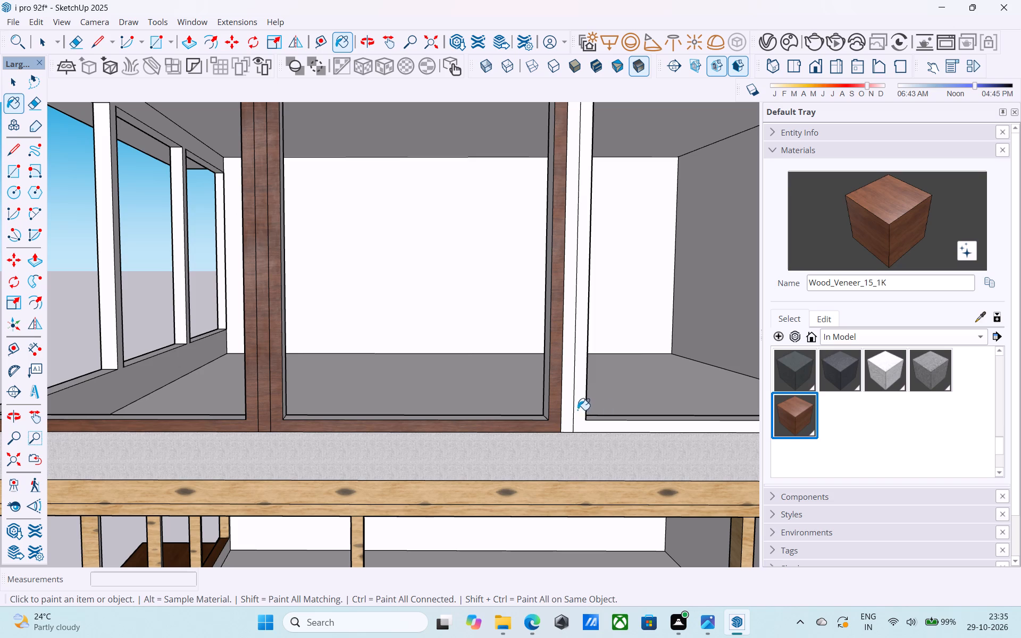
click(576, 409)
click(570, 409)
scroll(565, 410, up, 1)
scroll(564, 411, down, 4)
middle_drag(561, 413, 170, 338)
drag(455, 335, 450, 335)
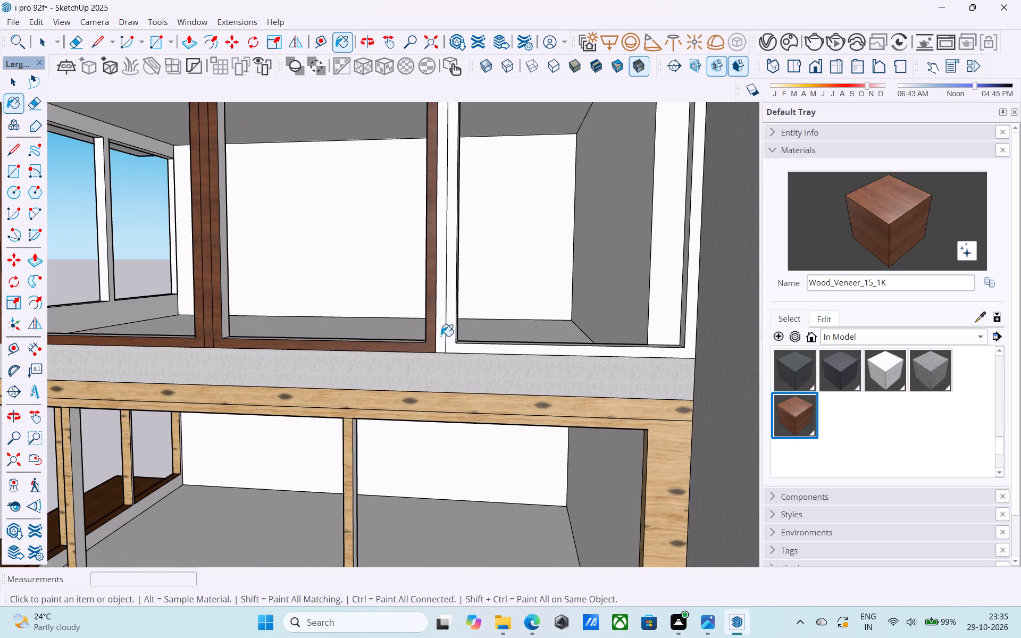
click(439, 337)
Repaint the light-wood top band, corner frame and side-wall sill of the glazed storey above the terrace with Wood_Veneer_15_1K.
scroll(441, 335, down, 5)
middle_drag(496, 383, 604, 284)
scroll(605, 281, down, 3)
shift+middle_drag(492, 347, 507, 355)
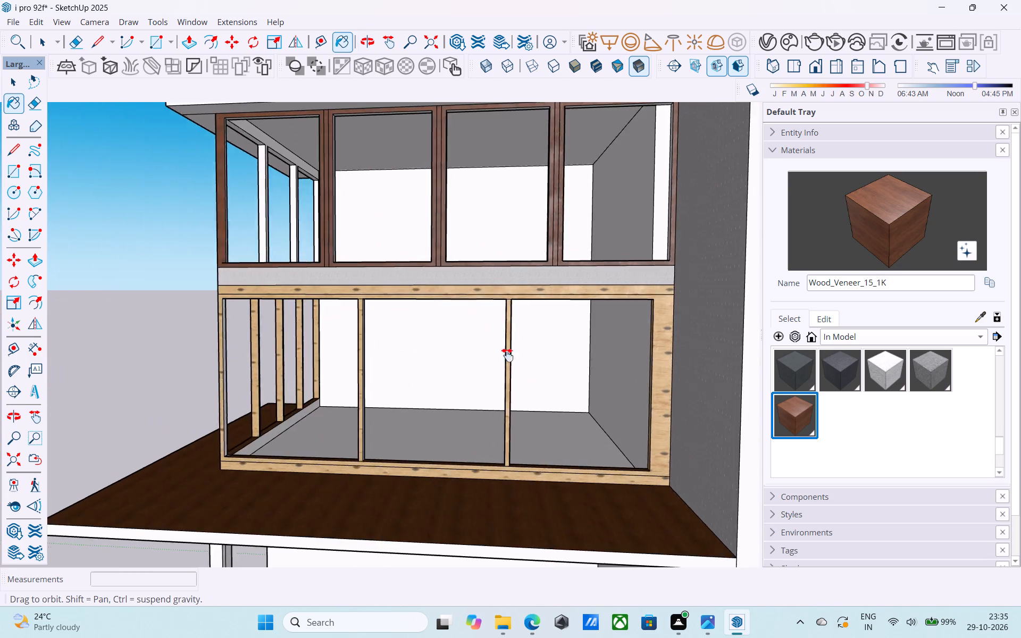
shift+middle_drag(507, 355, 682, 380)
scroll(650, 363, up, 3)
shift+middle_drag(643, 361, 443, 358)
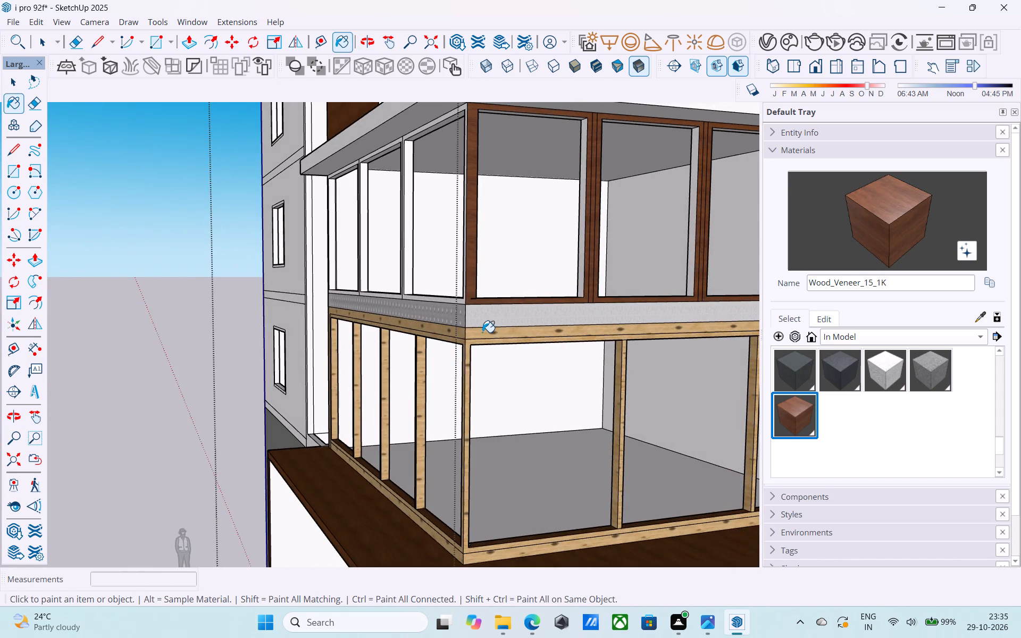
click(482, 332)
scroll(468, 340, up, 5)
click(454, 331)
click(466, 347)
click(455, 344)
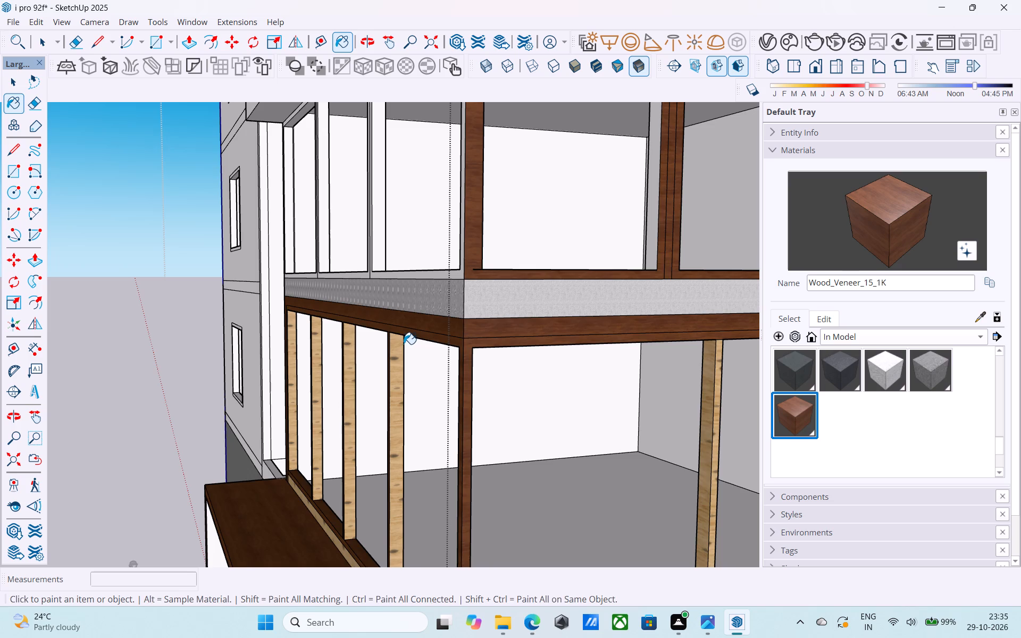
shift+middle_drag(404, 344, 571, 335)
scroll(566, 335, down, 3)
shift+middle_drag(404, 378, 517, 393)
scroll(490, 401, up, 1)
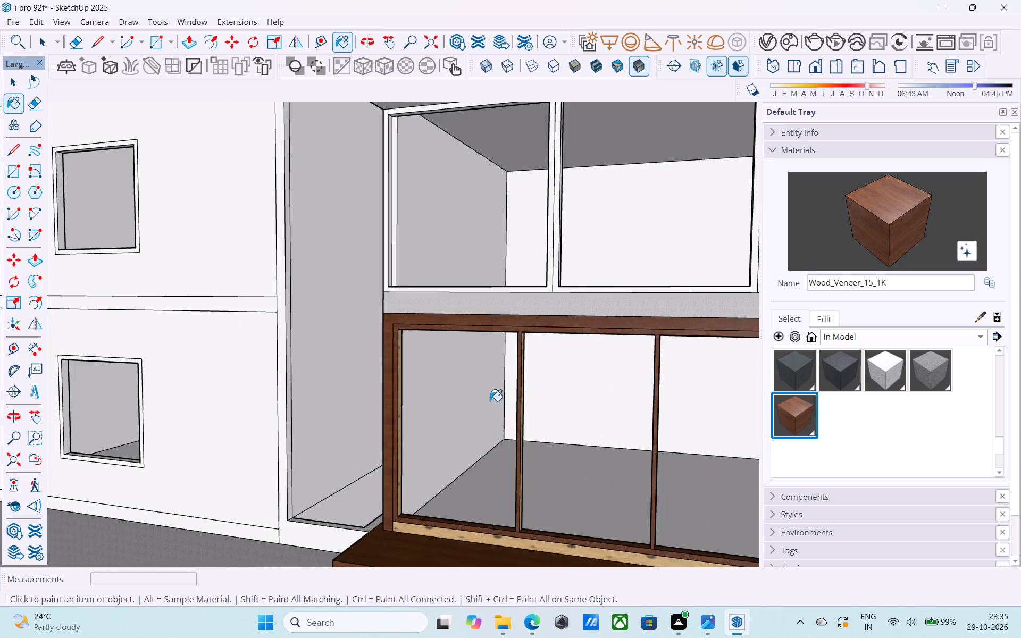
scroll(490, 401, up, 2)
middle_drag(520, 404, 375, 364)
click(395, 508)
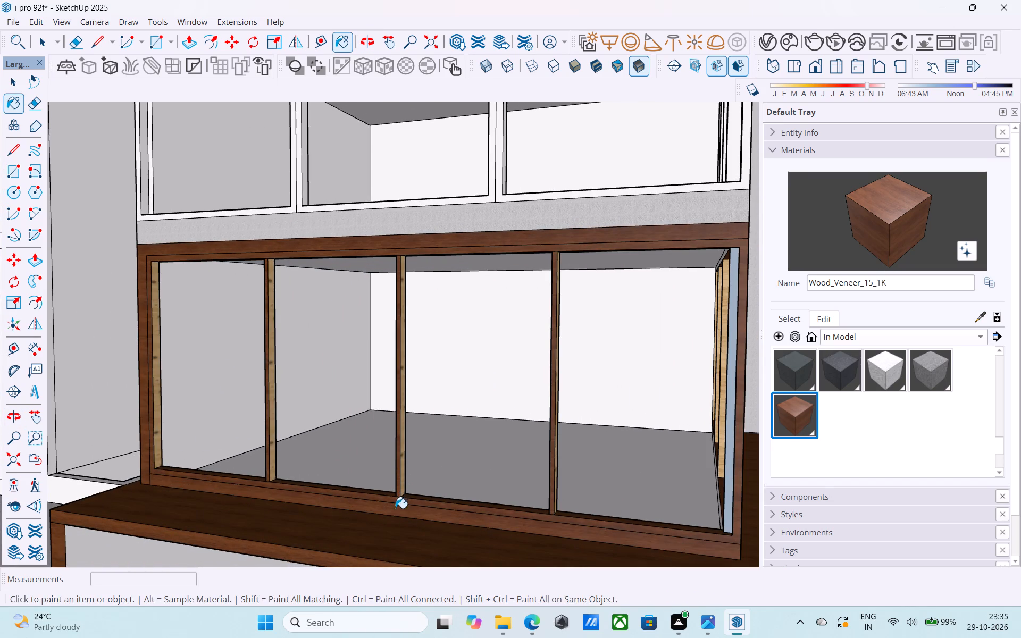
Repaint the remaining light-wood faces of the terrace storey's side-wall posts with Wood_Veneer_15_1K.
scroll(394, 504, down, 3)
middle_drag(372, 493, 213, 465)
shift+middle_drag(483, 449, 470, 441)
click(449, 430)
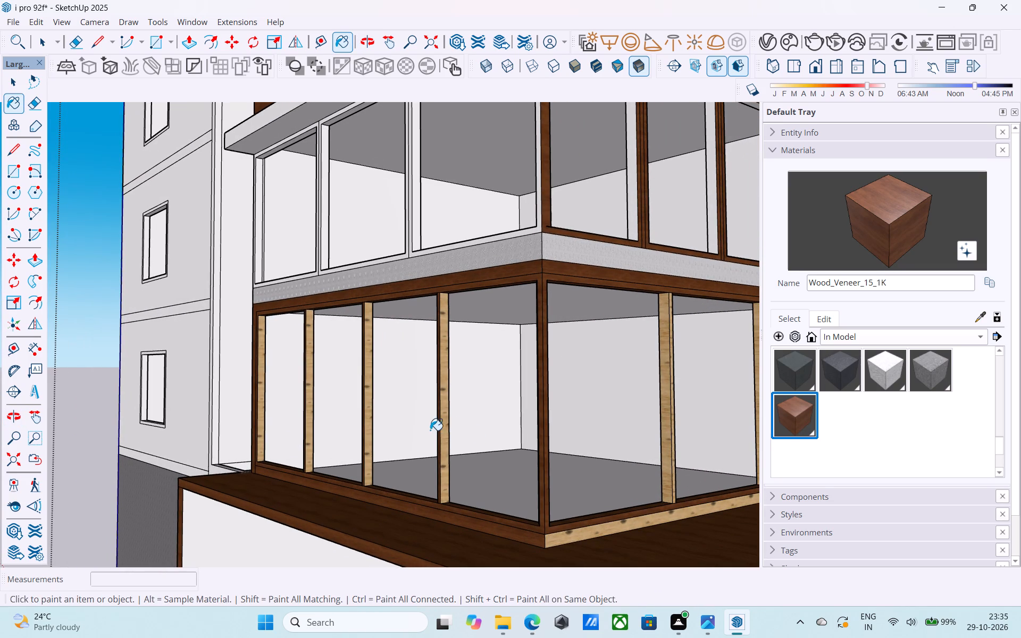
click(442, 429)
click(364, 418)
click(368, 418)
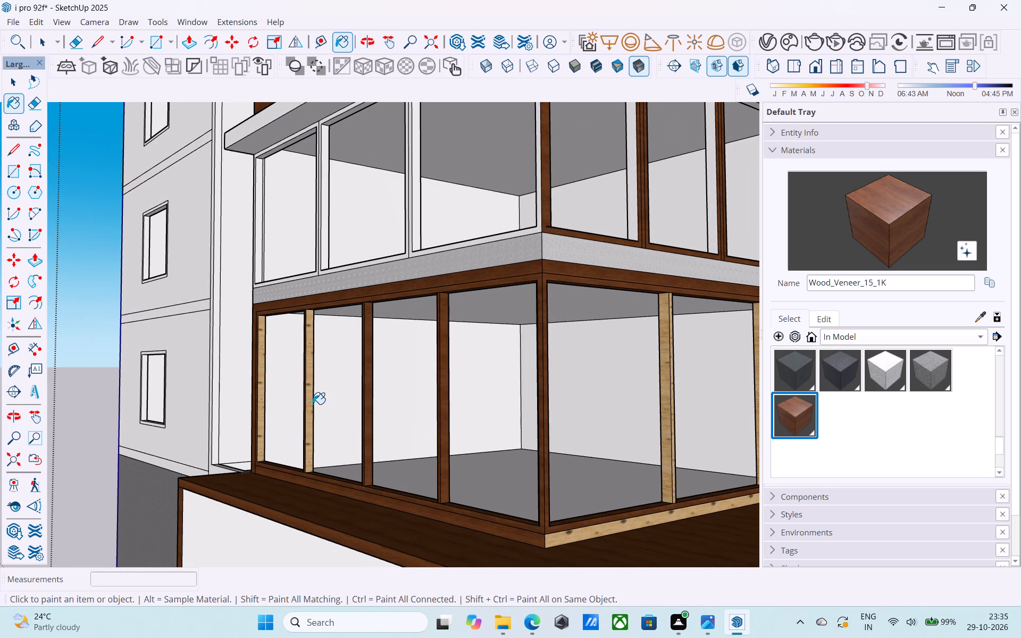
click(307, 400)
click(257, 397)
click(262, 399)
Repaint the terrace storey's front sill, dividing posts and end jamb with Wood_Veneer_15_1K.
scroll(281, 408, down, 2)
middle_drag(290, 410, 131, 383)
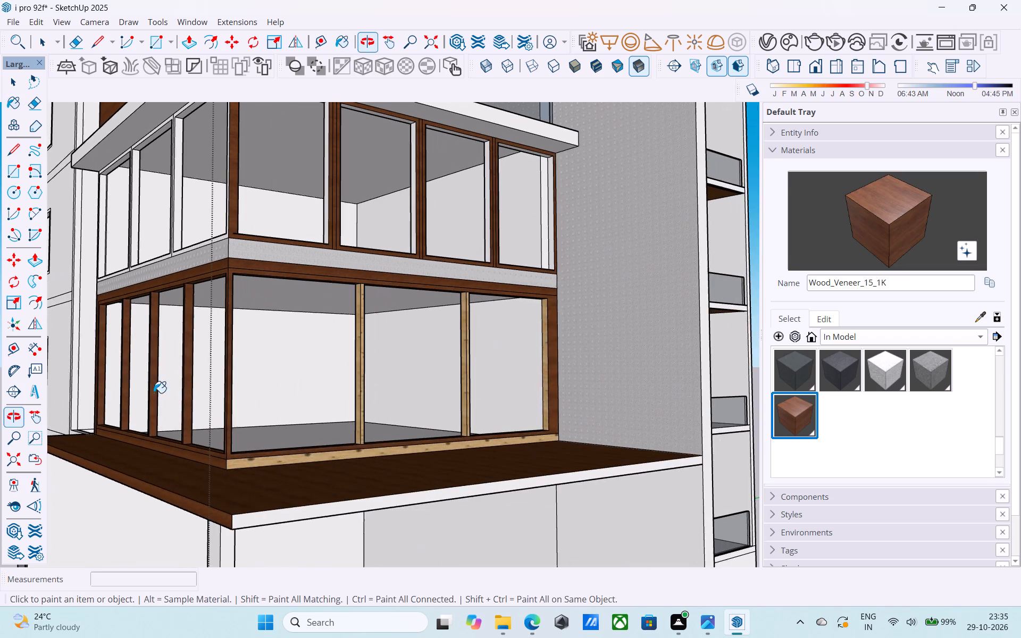
scroll(305, 389, up, 2)
click(409, 474)
scroll(382, 447, up, 3)
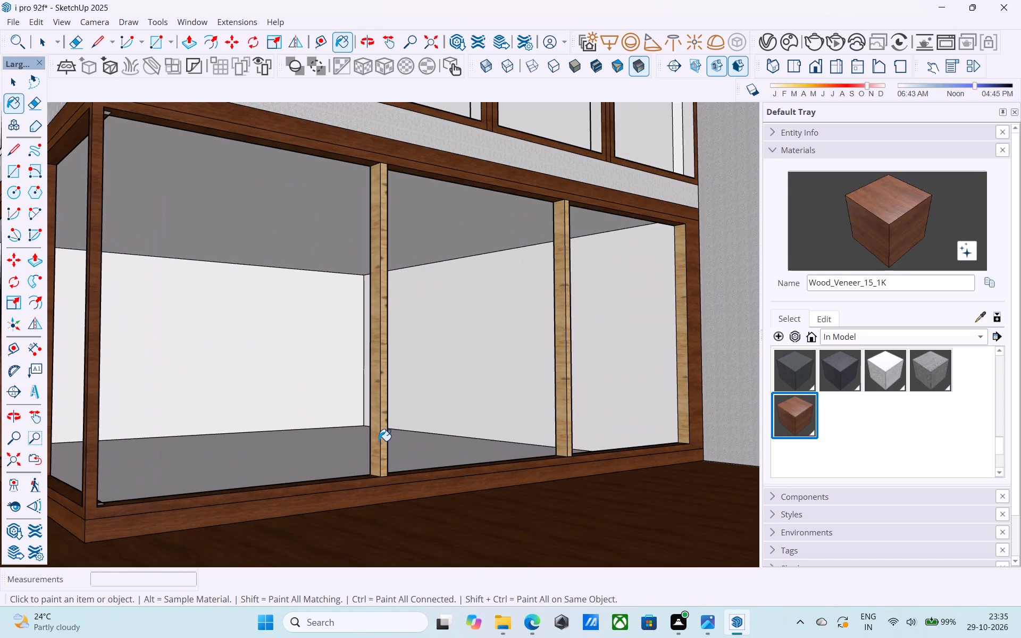
click(378, 440)
click(382, 440)
click(559, 374)
middle_drag(559, 374, 553, 374)
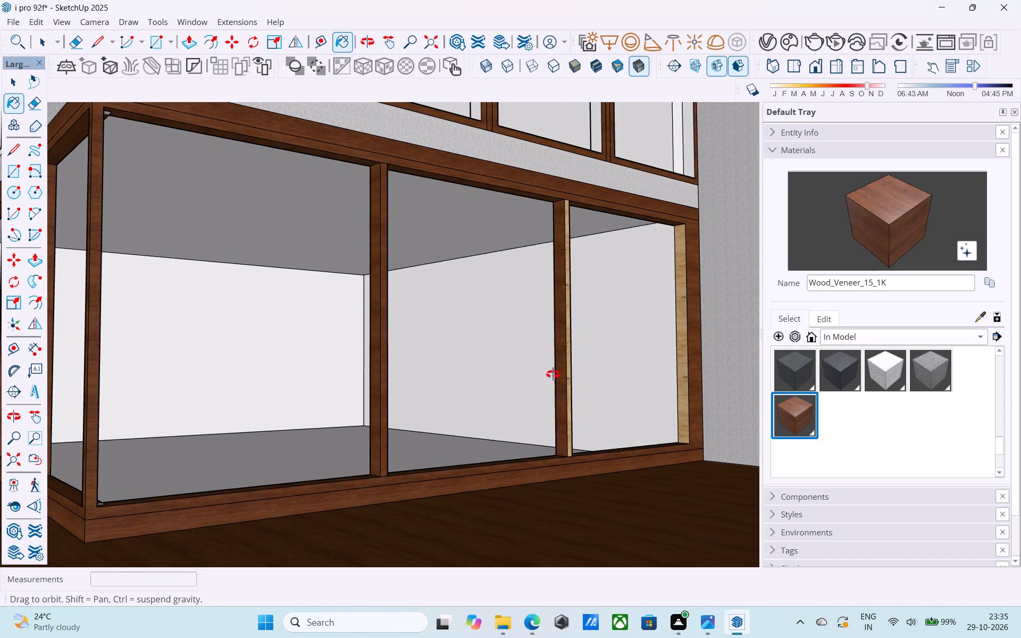
middle_drag(553, 374, 470, 394)
scroll(535, 408, up, 3)
click(591, 390)
shift+middle_drag(591, 389, 359, 393)
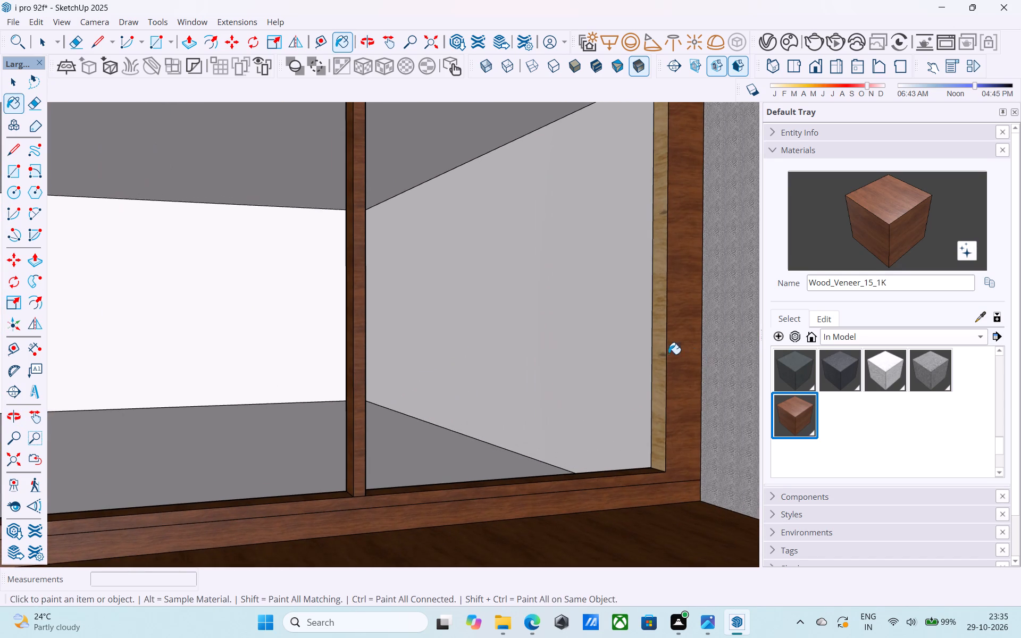
click(660, 350)
Paint the frame and mullion of a balcony window beside the wood-panelled strip with Wood_Veneer_15_1K.
scroll(660, 350, down, 19)
shift+middle_drag(626, 432, 501, 518)
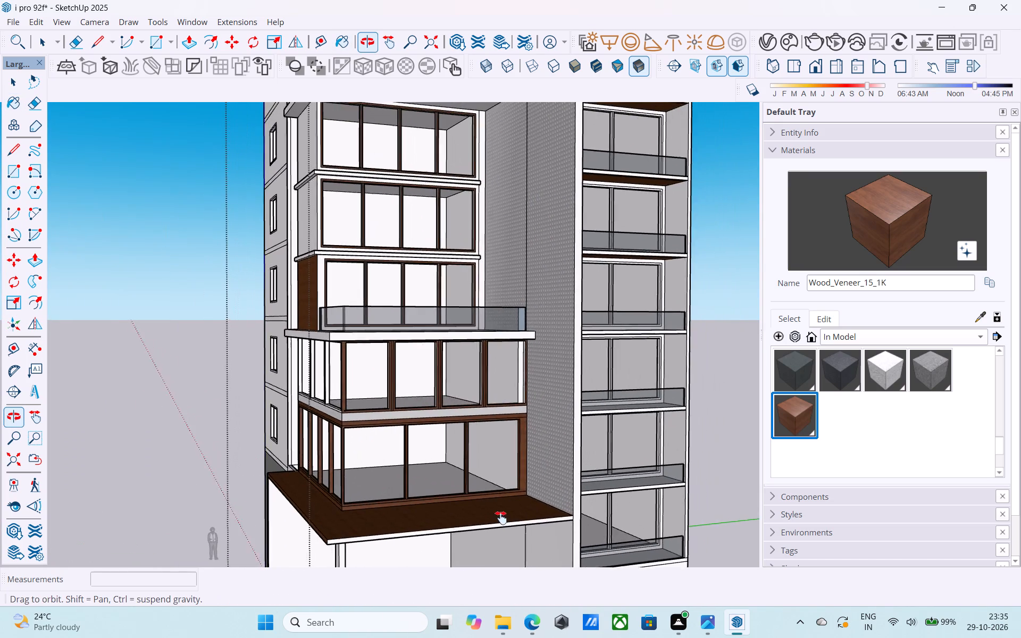
shift+middle_drag(501, 518, 498, 520)
scroll(530, 461, down, 2)
shift+middle_drag(527, 461, 364, 518)
middle_drag(428, 467, 539, 522)
scroll(593, 472, up, 5)
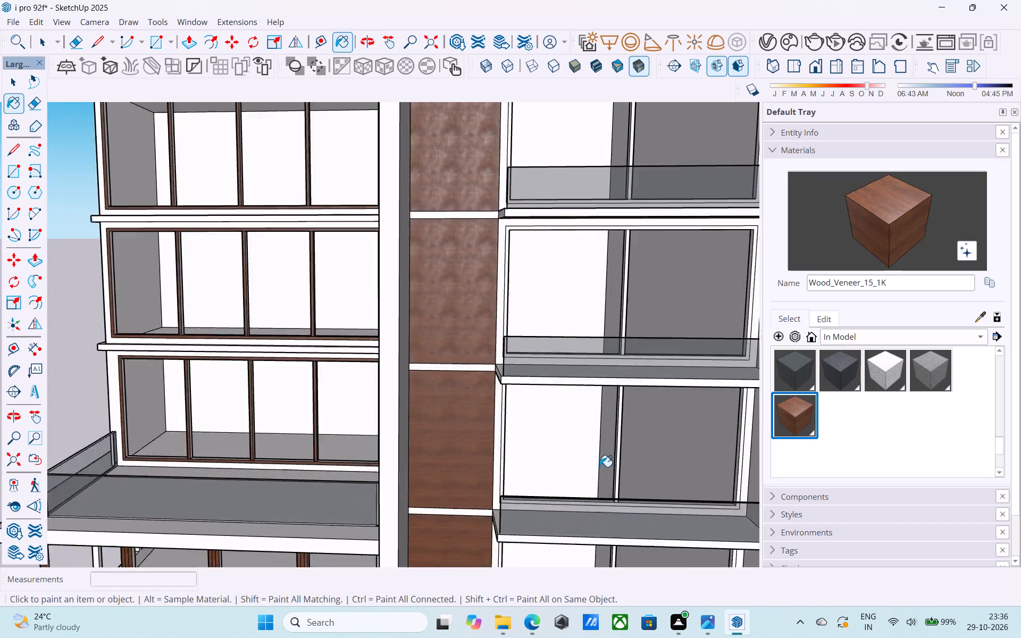
scroll(600, 467, up, 4)
scroll(621, 462, down, 3)
middle_drag(621, 461, 563, 438)
scroll(491, 304, up, 8)
click(501, 309)
click(502, 297)
Paint the frame and mullion of the balcony window one storey below with Wood_Veneer_15_1K.
scroll(502, 298, down, 11)
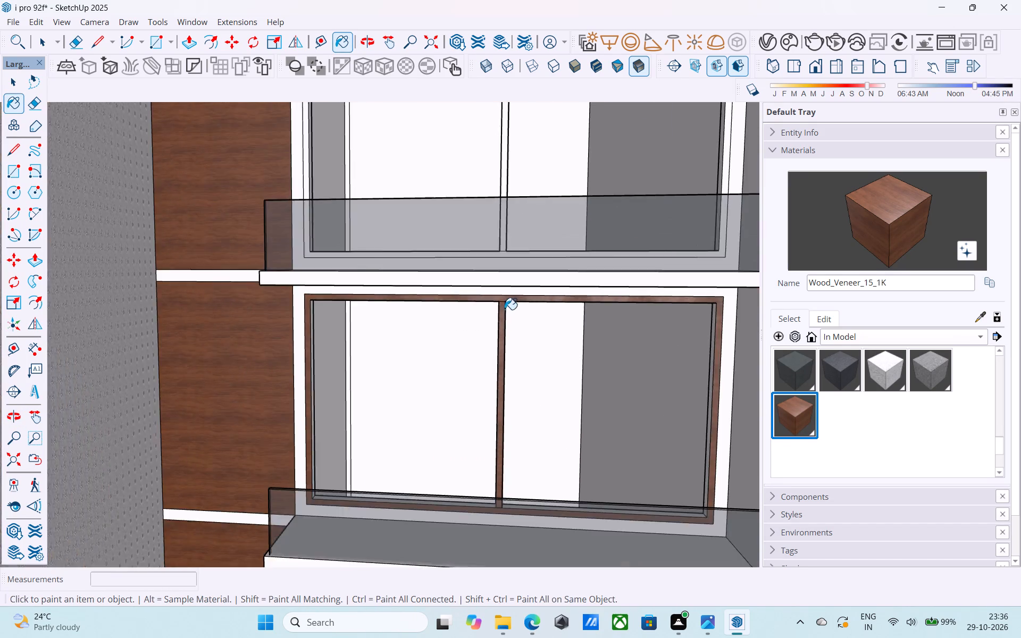
scroll(505, 309, down, 3)
middle_drag(494, 452, 483, 335)
scroll(483, 335, up, 5)
middle_drag(508, 423, 491, 399)
scroll(429, 320, up, 5)
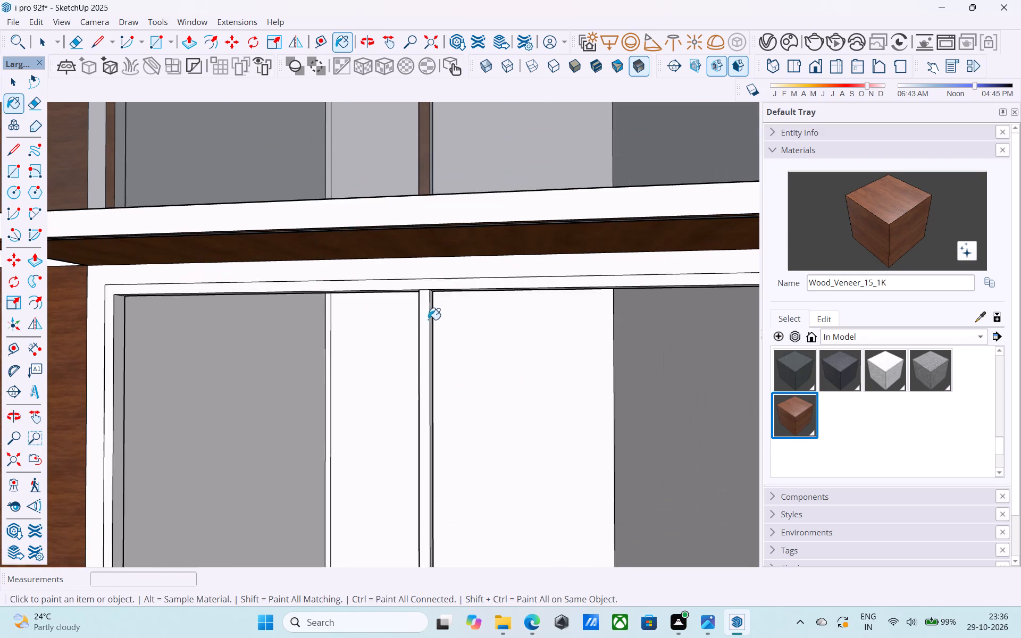
scroll(428, 320, up, 4)
scroll(399, 287, down, 4)
middle_drag(399, 287, 407, 302)
click(411, 325)
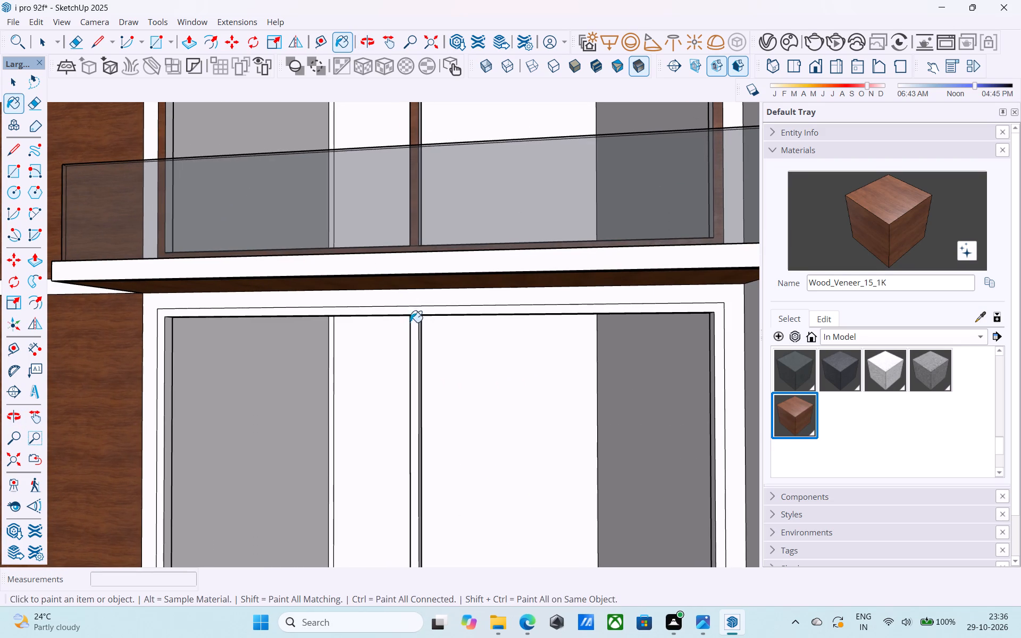
drag(408, 313, 414, 321)
click(415, 323)
click(413, 313)
Paint the frame and mullion of the balcony window directly above the two veneered ones with Wood_Veneer_15_1K.
scroll(413, 310, down, 4)
shift+middle_drag(413, 311, 436, 446)
shift+scroll(436, 446, down, 1)
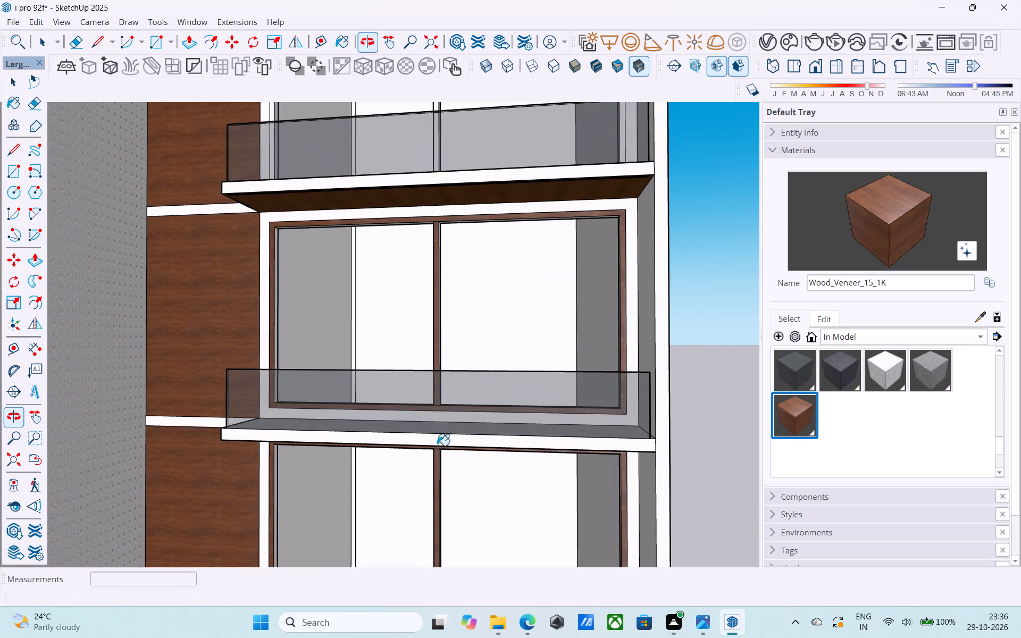
shift+scroll(449, 392, down, 2)
shift+middle_drag(450, 397, 454, 471)
scroll(457, 446, down, 2)
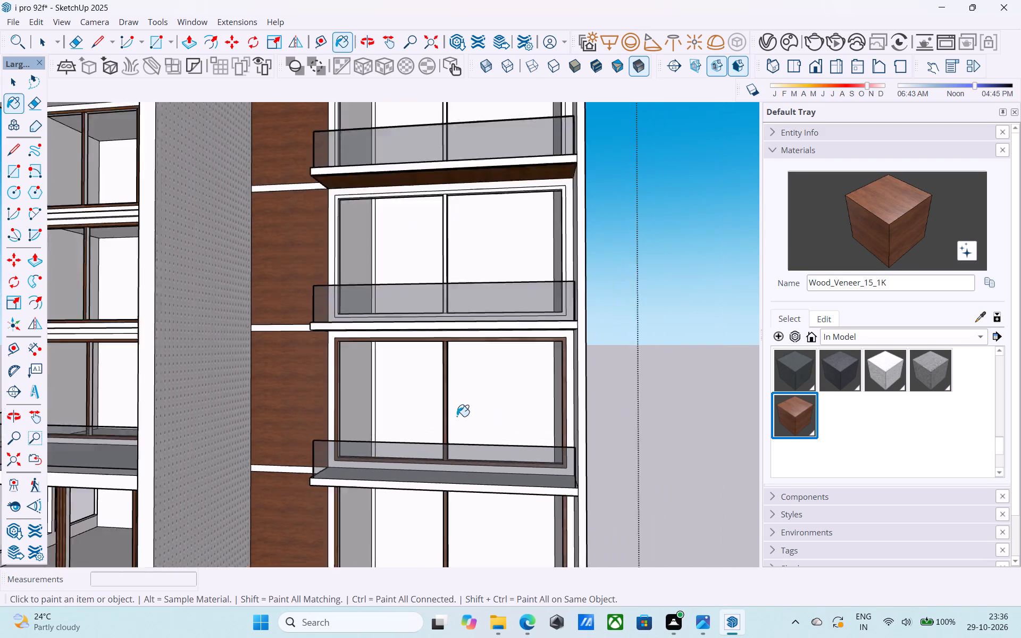
scroll(457, 416, down, 1)
middle_drag(454, 362, 477, 467)
scroll(487, 421, up, 13)
click(492, 411)
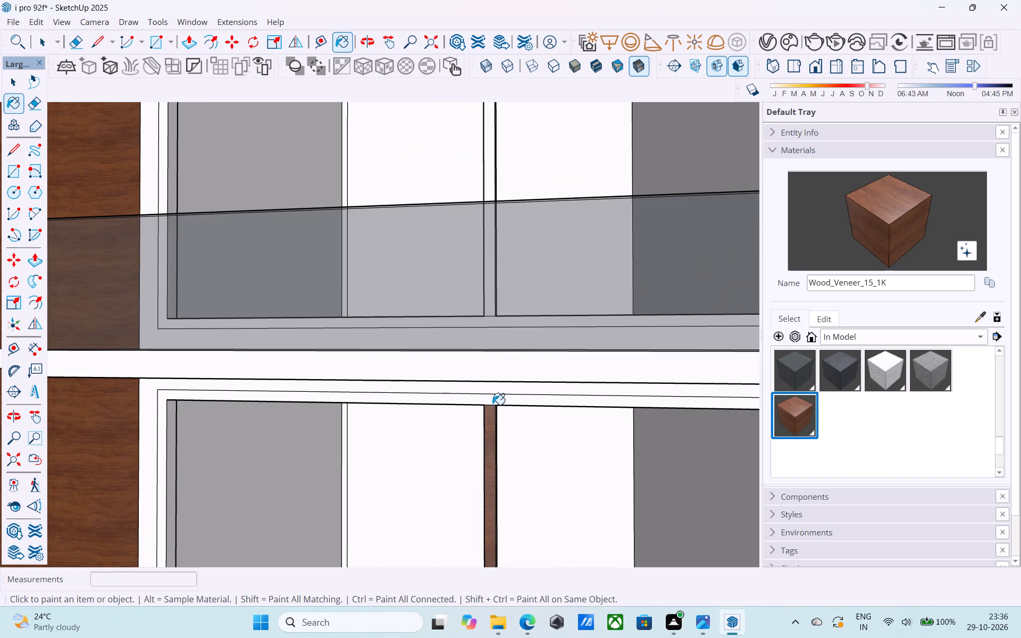
click(493, 404)
Paint the frame and mullion of the next balcony window up with Wood_Veneer_15_1K.
scroll(493, 402, down, 3)
shift+middle_drag(490, 404, 481, 534)
scroll(482, 296, down, 1)
shift+middle_drag(482, 294, 479, 384)
scroll(478, 282, up, 8)
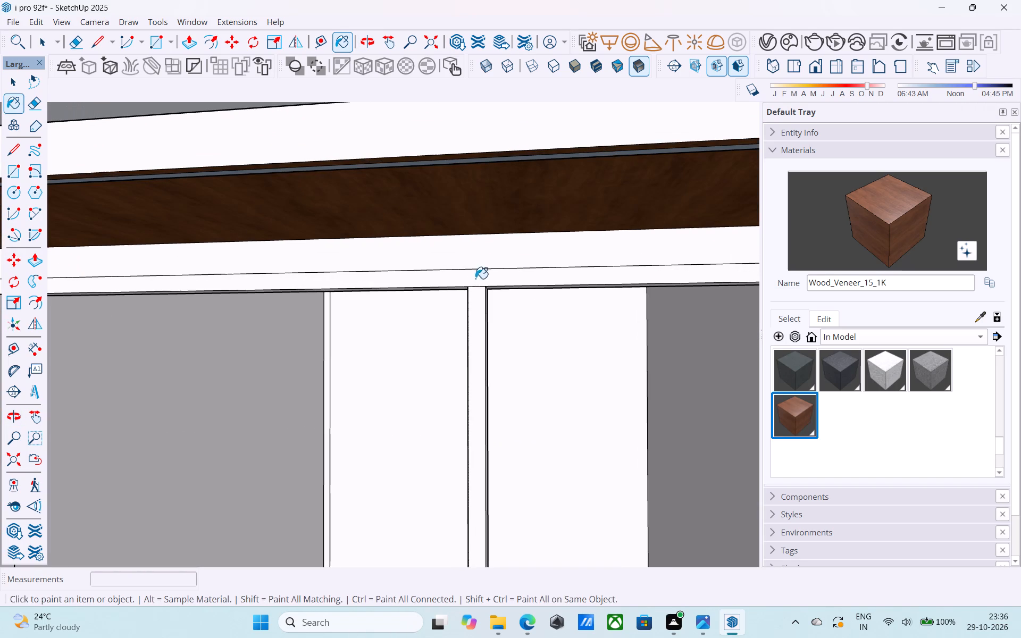
click(475, 296)
click(483, 278)
Paint the mullion and frame of the next unpainted balcony window up with Wood_Veneer_15_1K.
scroll(483, 277, down, 9)
middle_drag(479, 287, 461, 522)
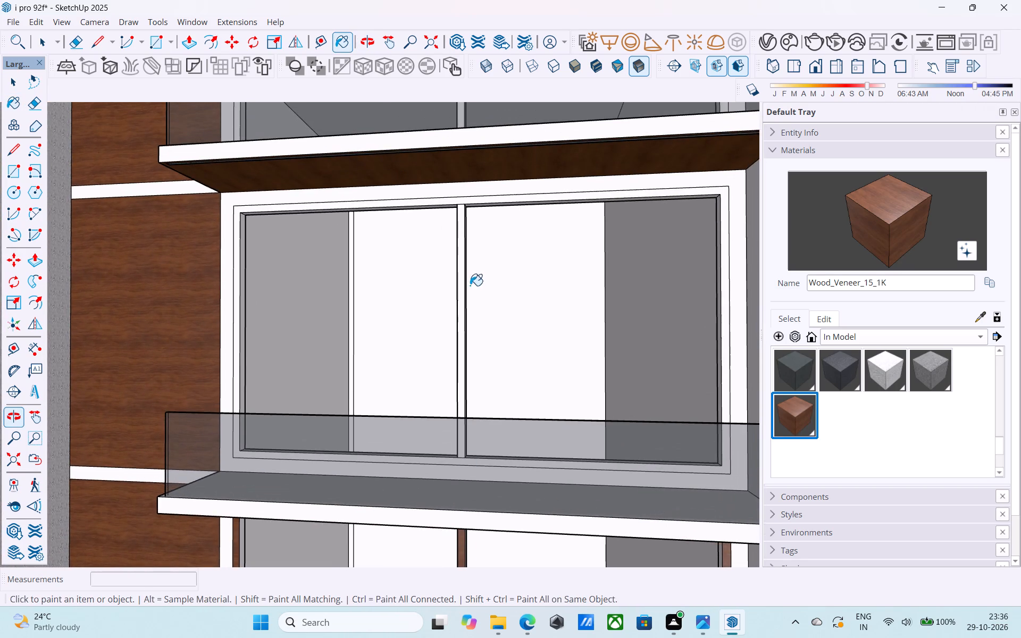
scroll(461, 207, up, 8)
click(461, 204)
click(465, 187)
scroll(465, 186, down, 10)
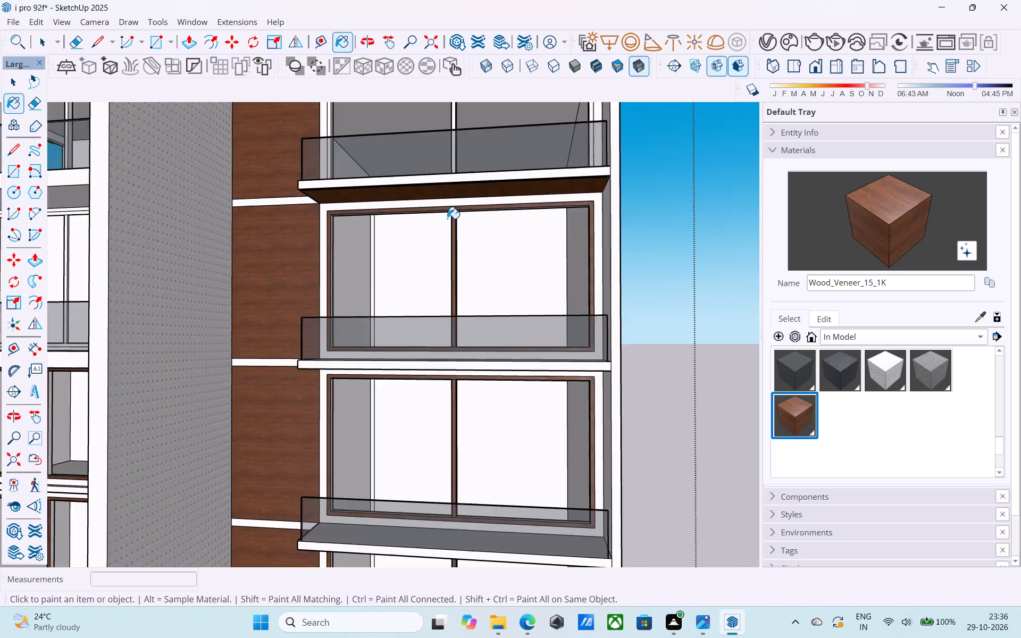
Paint the mullion and frame of the topmost balcony window below the roof terrace with Wood_Veneer_15_1K.
scroll(447, 219, down, 3)
shift+middle_drag(442, 230, 424, 413)
scroll(432, 377, up, 4)
middle_drag(431, 412, 460, 327)
scroll(439, 353, up, 8)
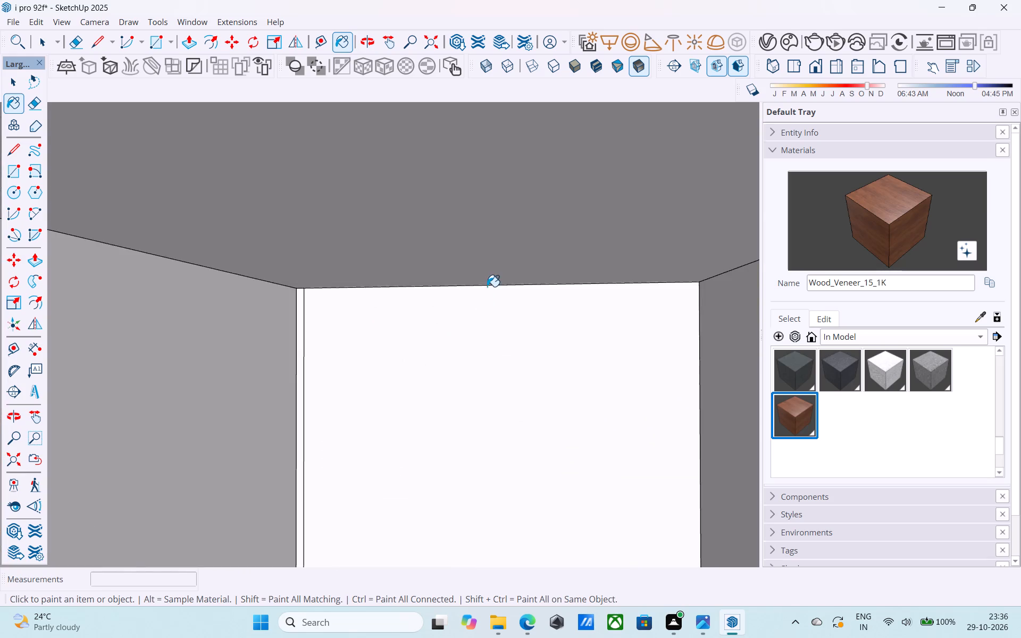
scroll(487, 287, down, 4)
middle_drag(488, 288, 475, 312)
click(465, 322)
click(466, 311)
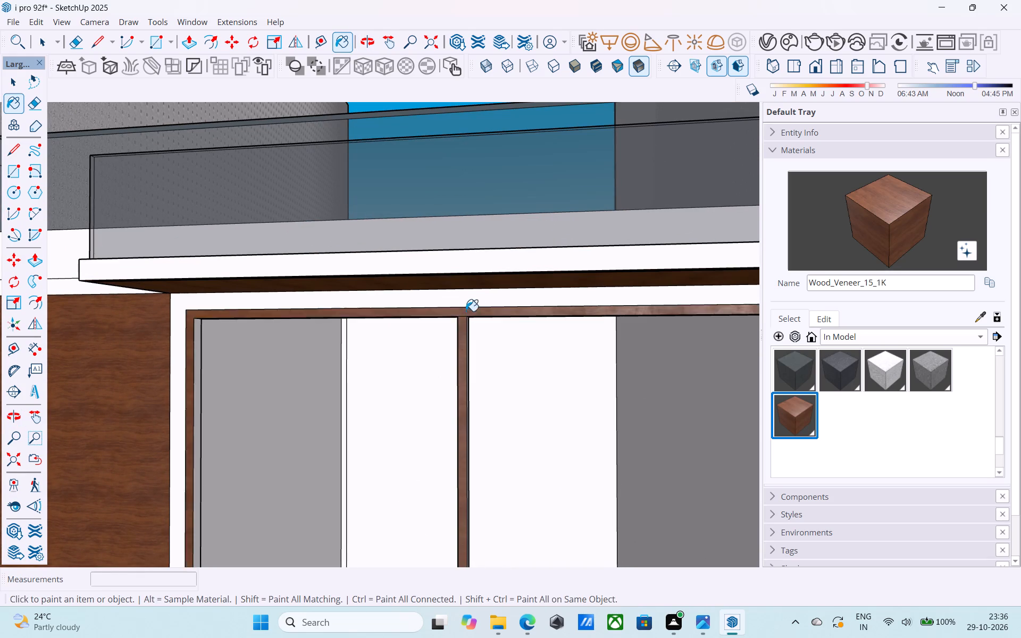
Paint the mullion and frame of the lowest balcony window, just above the ground floor, with Wood_Veneer_15_1K.
scroll(466, 307, down, 20)
scroll(466, 307, down, 2)
middle_drag(431, 397, 446, 221)
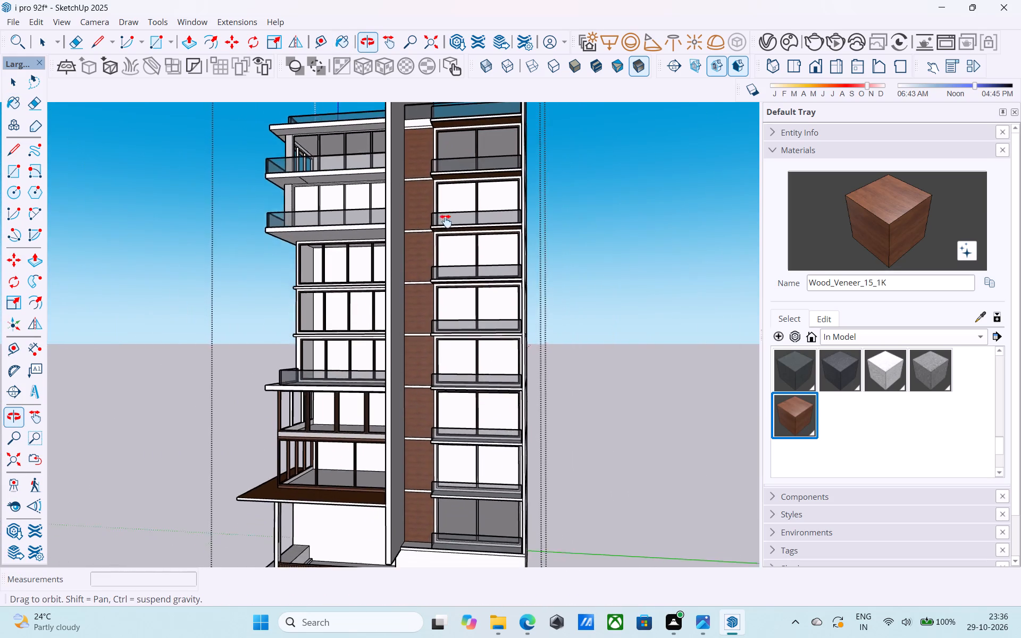
middle_drag(446, 221, 446, 217)
middle_drag(499, 415, 482, 336)
shift+scroll(482, 339, up, 10)
click(413, 348)
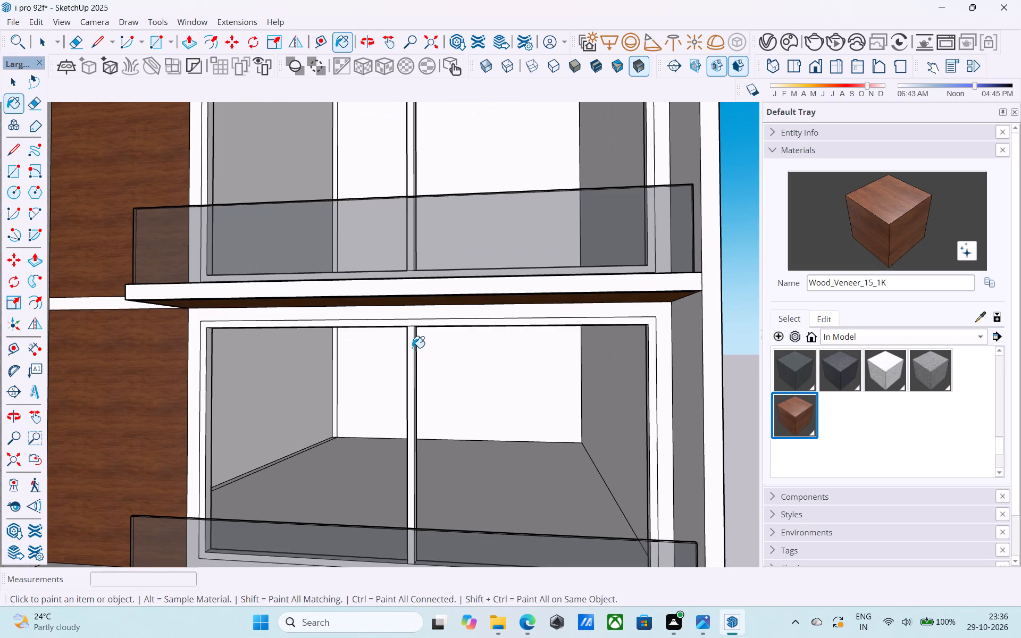
scroll(411, 348, up, 4)
click(415, 306)
scroll(414, 320, down, 8)
Paint the frame and mullion of the remaining unpainted balcony window above the lowest one with Wood_Veneer_15_1K.
shift+middle_drag(391, 376, 390, 500)
shift+middle_drag(393, 495, 391, 492)
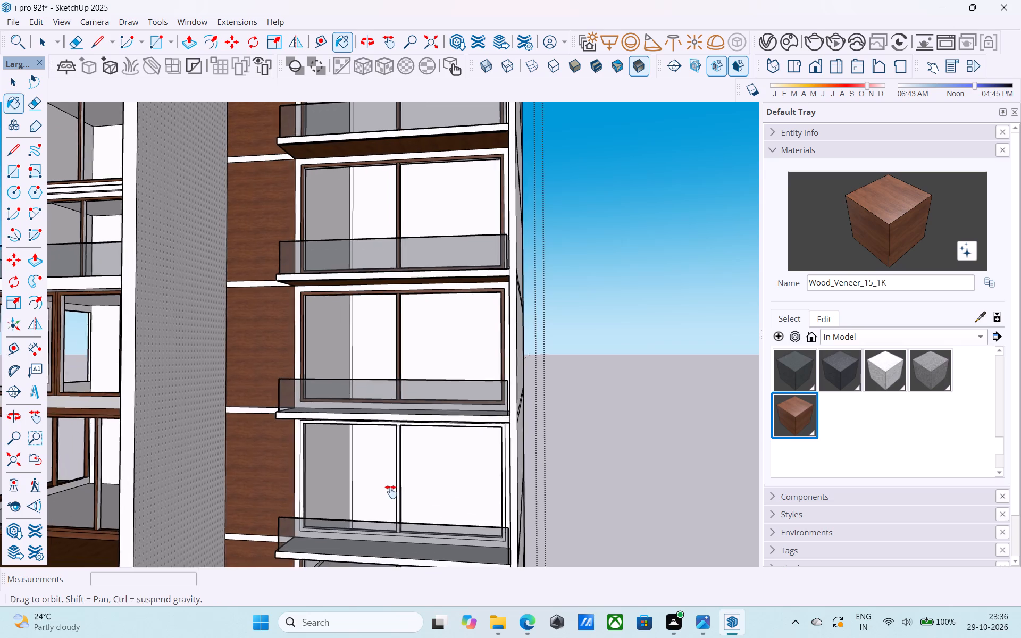
shift+middle_drag(391, 492, 390, 488)
scroll(396, 470, up, 7)
click(379, 365)
click(391, 312)
scroll(391, 312, down, 3)
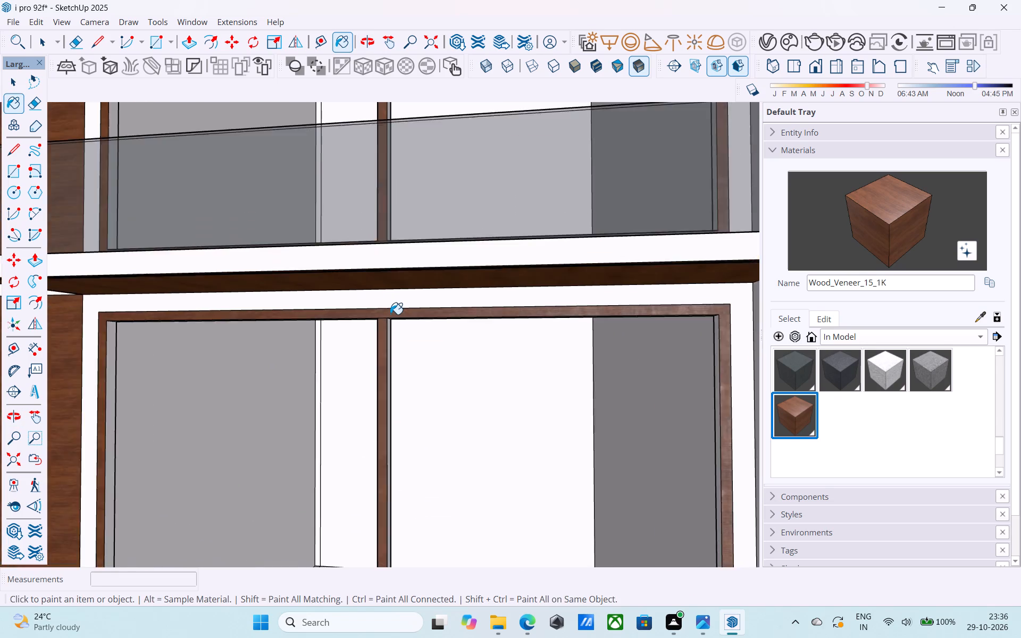
Save the model and purge its unused items.
scroll(390, 314, down, 18)
middle_drag(392, 320, 570, 395)
shift+scroll(570, 392, down, 3)
shift+middle_drag(506, 392, 473, 420)
scroll(471, 421, down, 4)
middle_drag(471, 422, 474, 436)
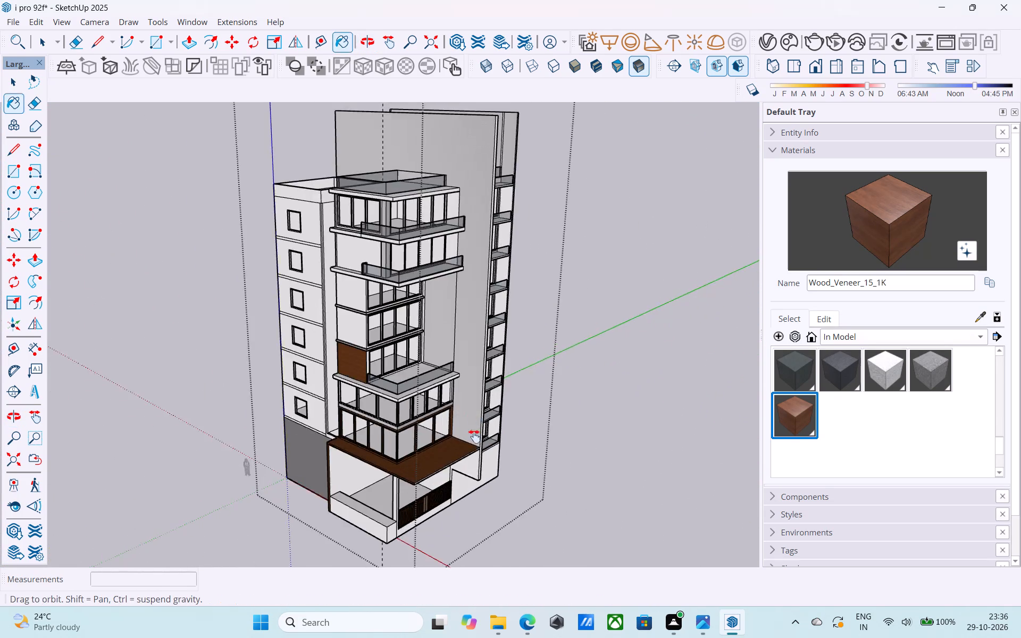
middle_drag(474, 436, 379, 438)
key(ctrl+s)
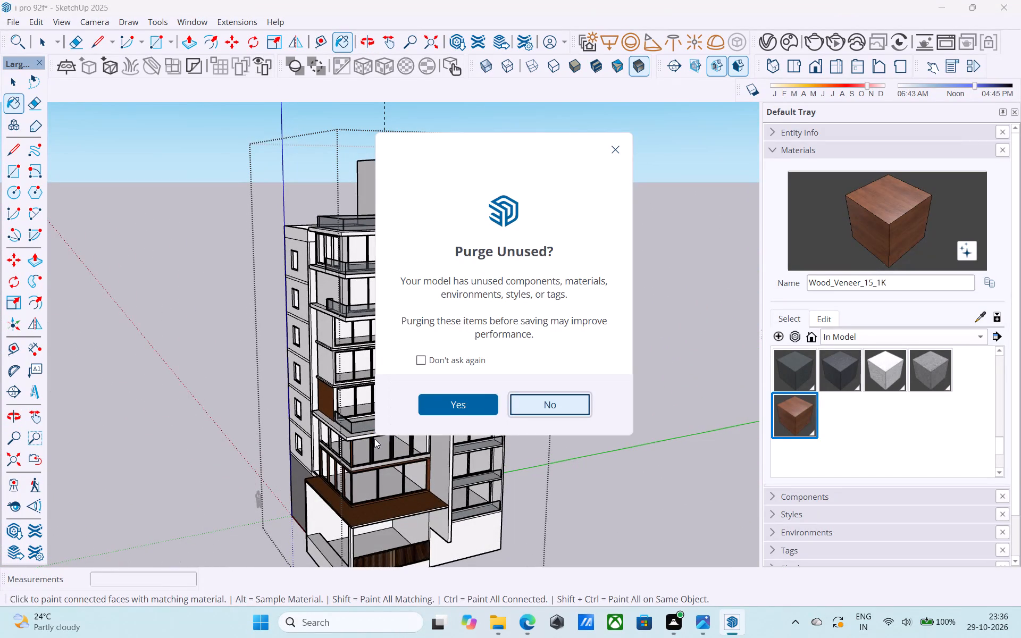
click(450, 412)
Offset the outline of the blank ground-floor wall face beneath the balcony windows inward by 1'.
scroll(451, 412, down, 3)
middle_drag(451, 412, 438, 376)
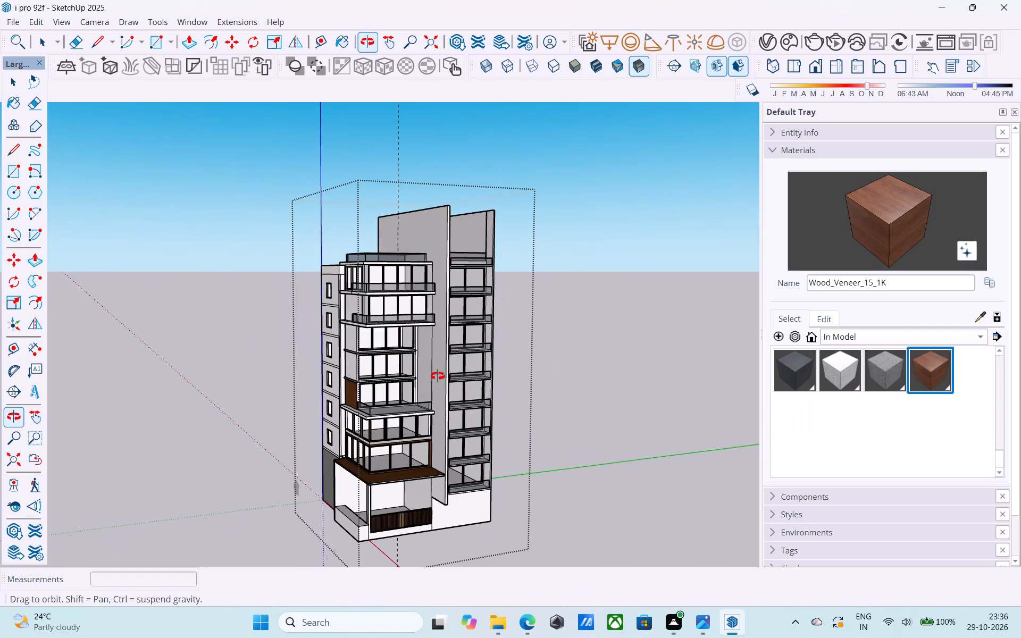
middle_drag(438, 376, 424, 366)
middle_click(458, 387)
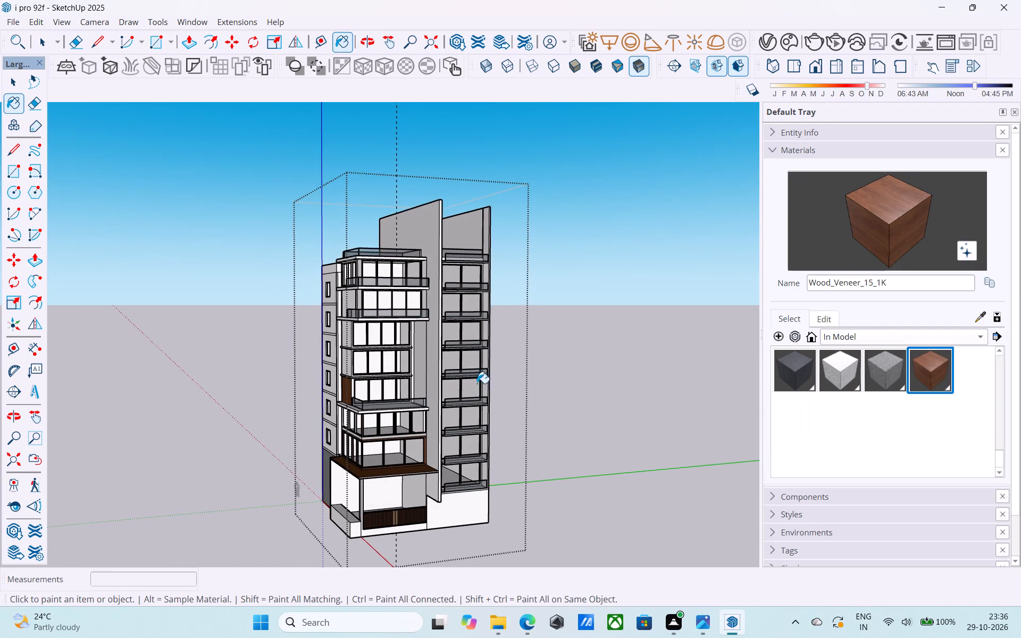
scroll(479, 383, down, 4)
middle_drag(479, 383, 401, 348)
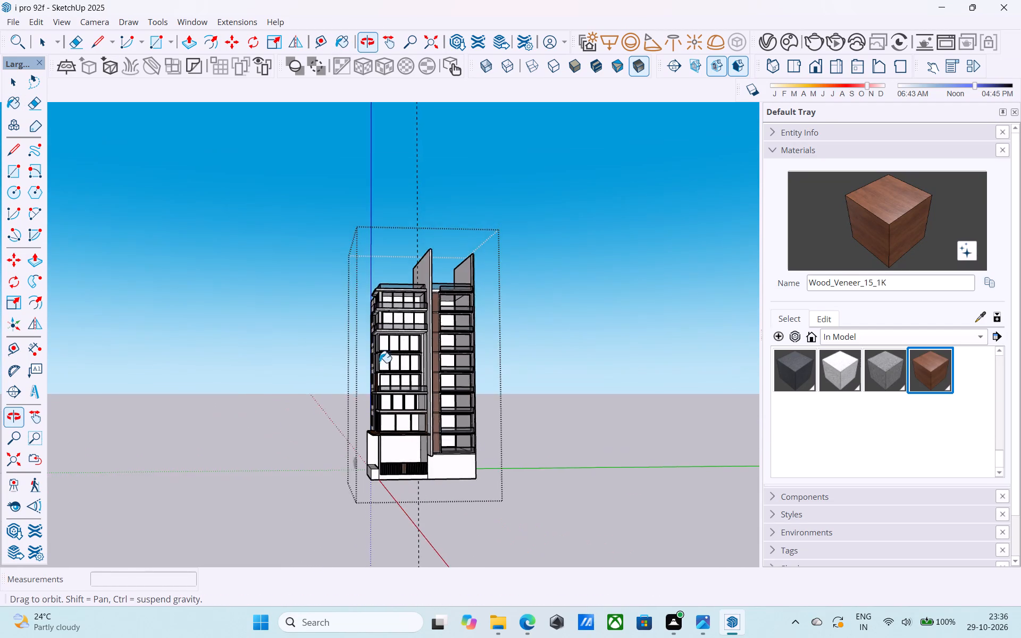
scroll(356, 455, up, 18)
key(space)
click(483, 474)
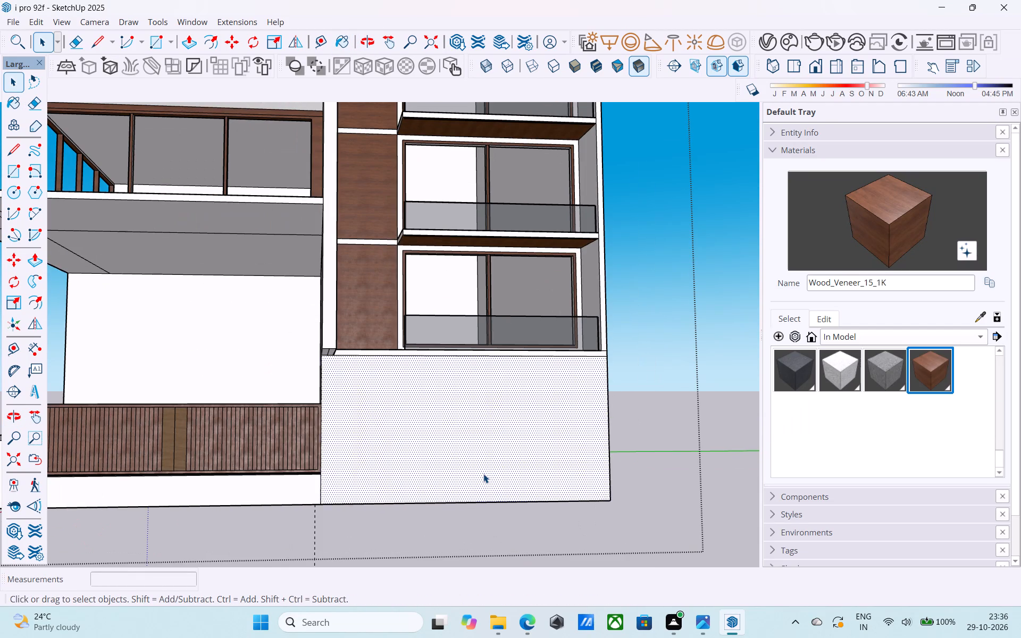
scroll(483, 474, up, 4)
key(f)
click(483, 474)
key(1)
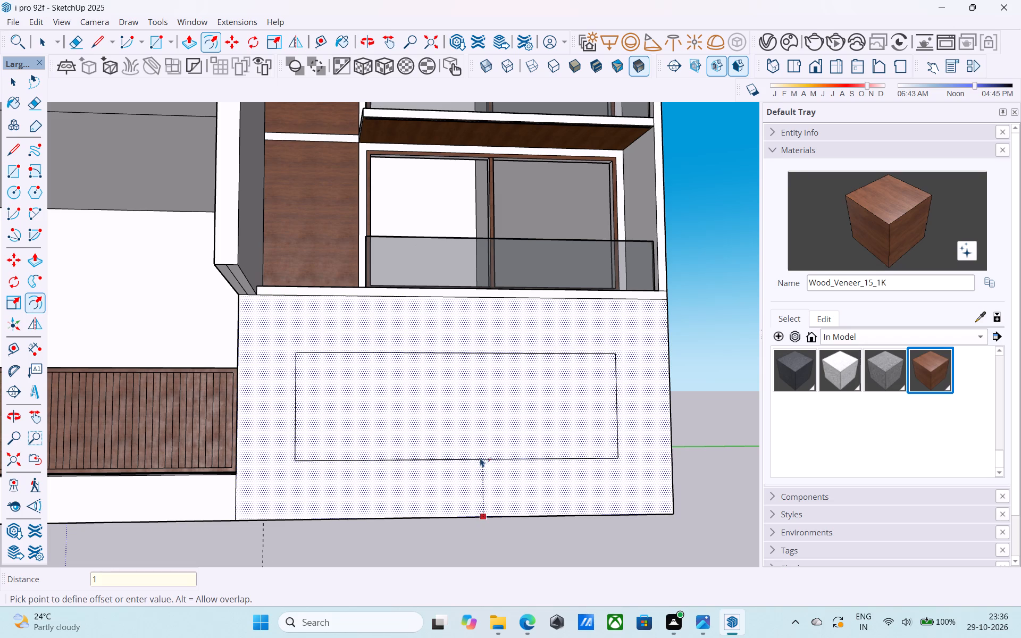
key(apostrophe)
key(Return)
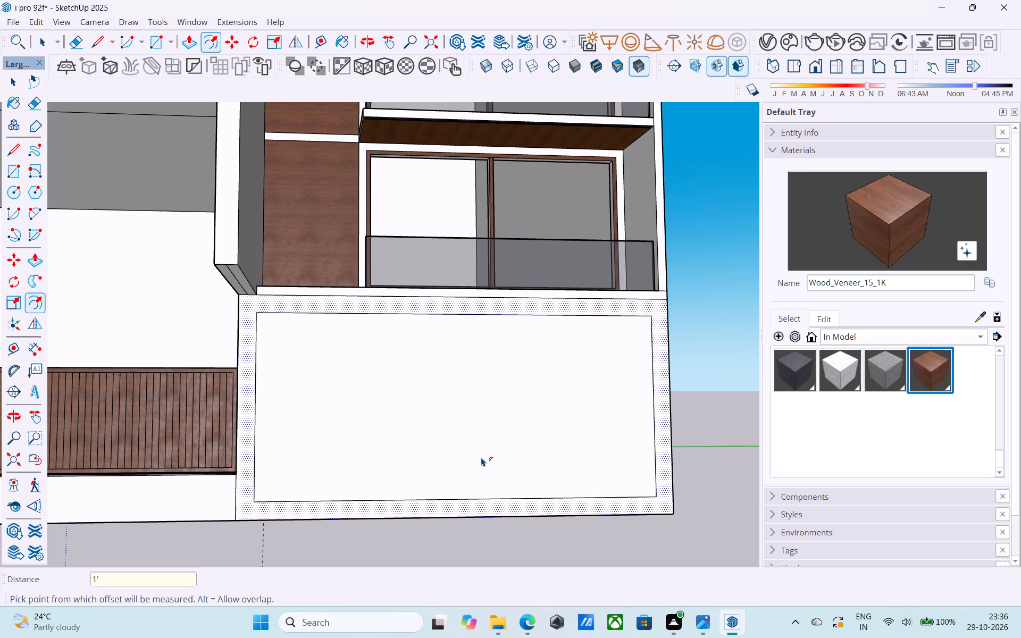
Offset the inner rectangle of the ground-floor wall a further 6" inward to form a narrow band.
key(space)
click(481, 457)
key(f)
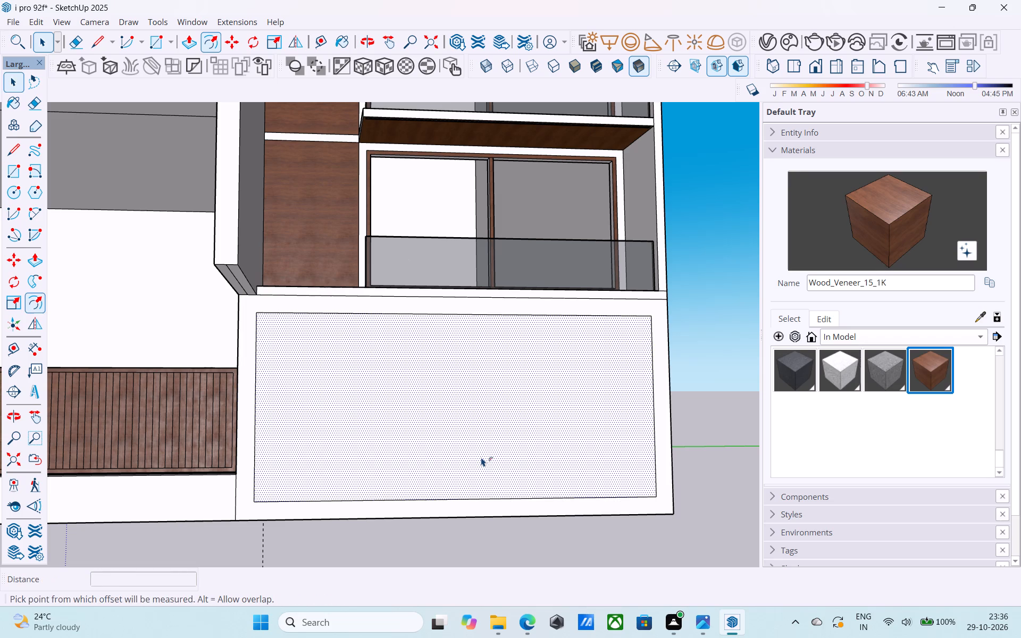
click(481, 457)
key(6)
key(shift+quotedbl)
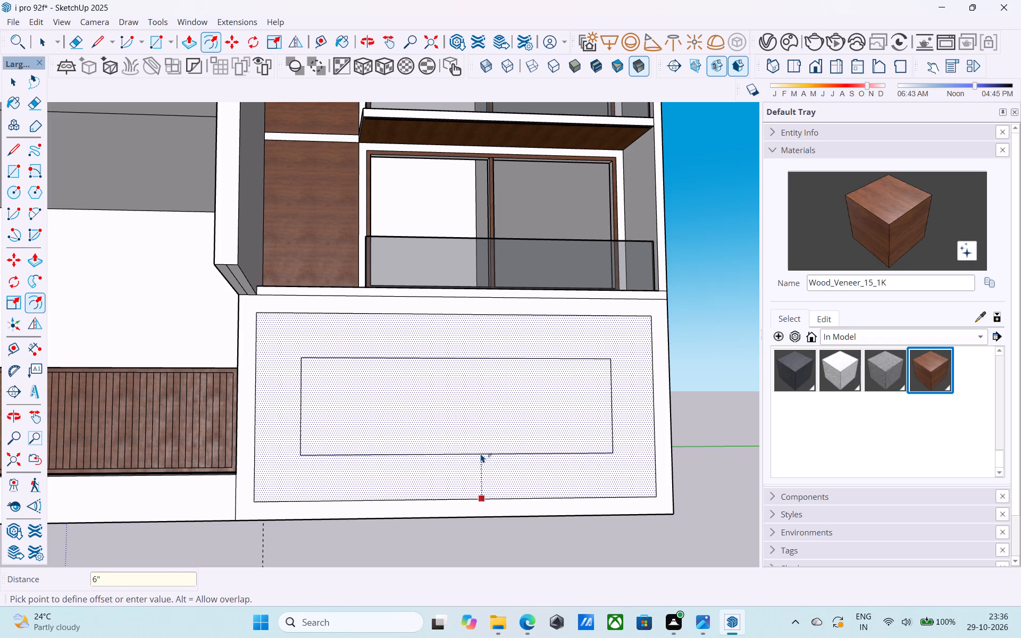
key(Return)
key(space)
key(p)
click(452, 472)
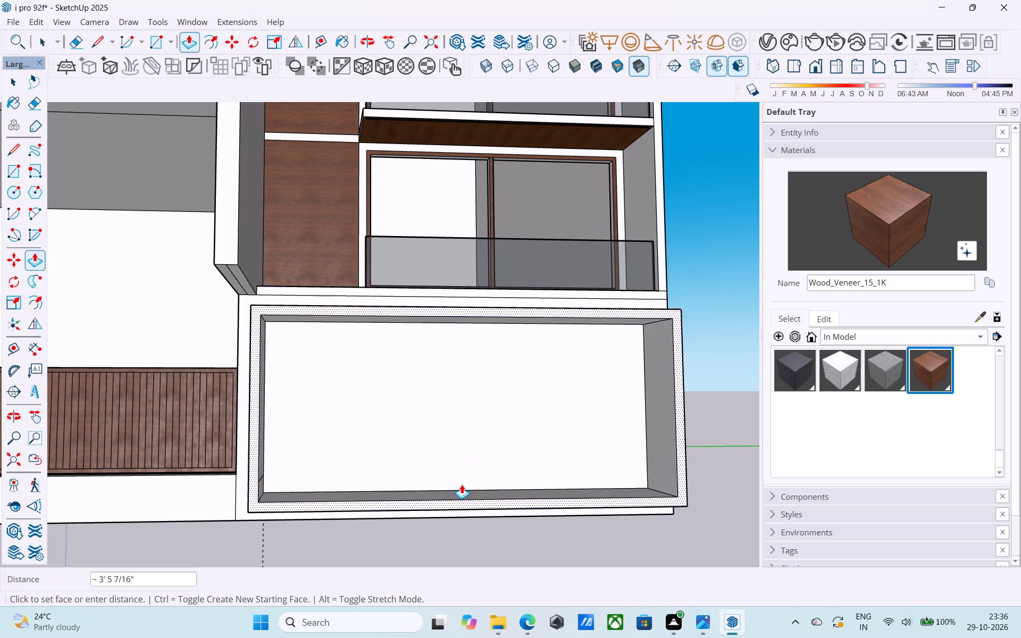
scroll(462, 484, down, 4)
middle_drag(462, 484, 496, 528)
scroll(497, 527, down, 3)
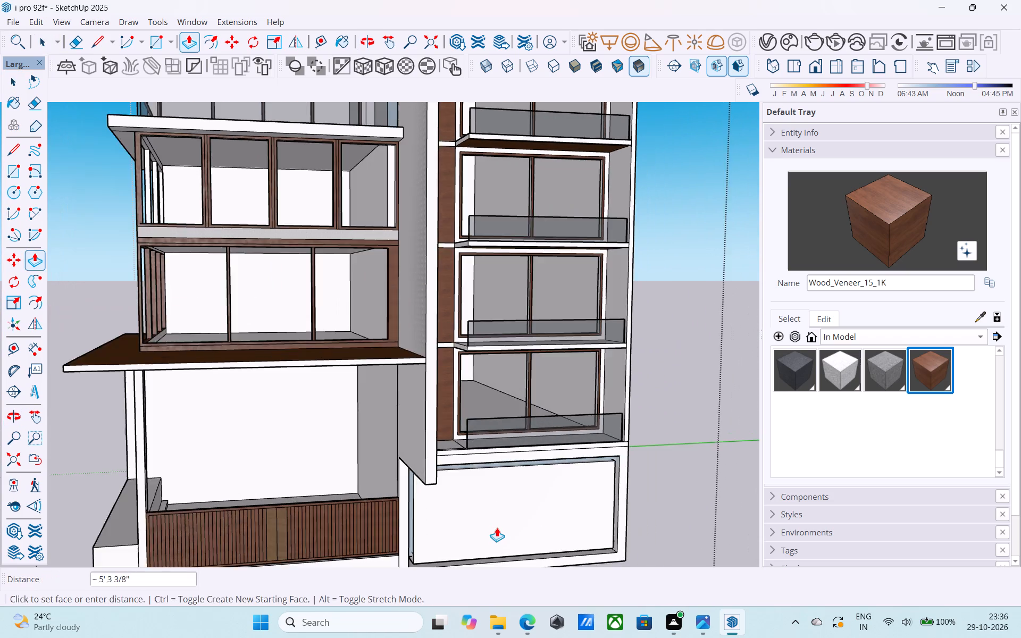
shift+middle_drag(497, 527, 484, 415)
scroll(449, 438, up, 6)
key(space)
Draw vertical lines from the band's two lower corners beside the slatted wood panel to the wall base, 1' and 1'6" long.
scroll(360, 475, up, 7)
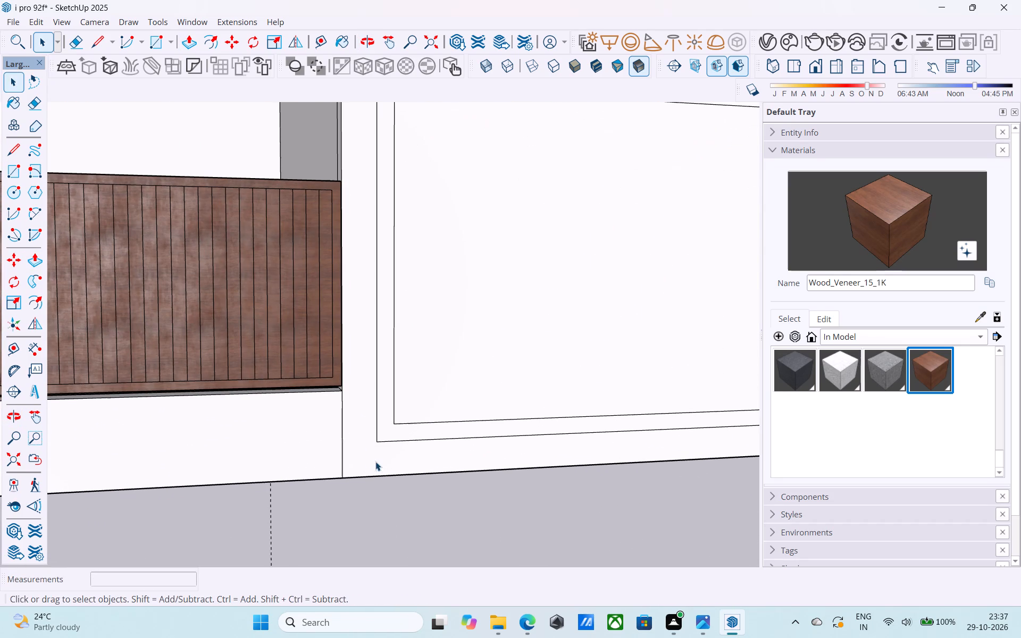
key(l)
click(378, 441)
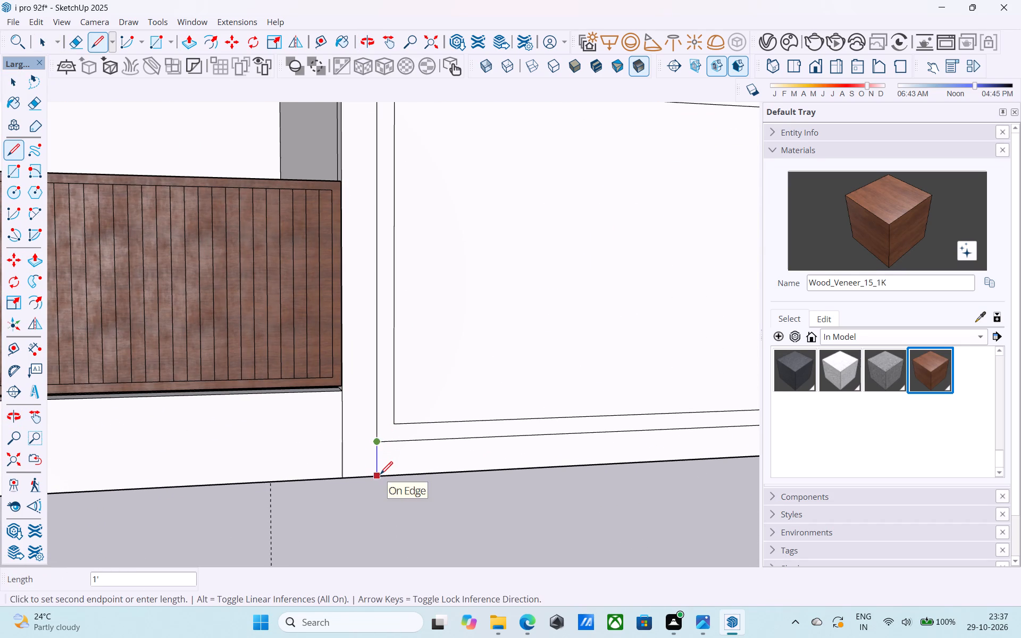
click(380, 475)
key(space)
key(l)
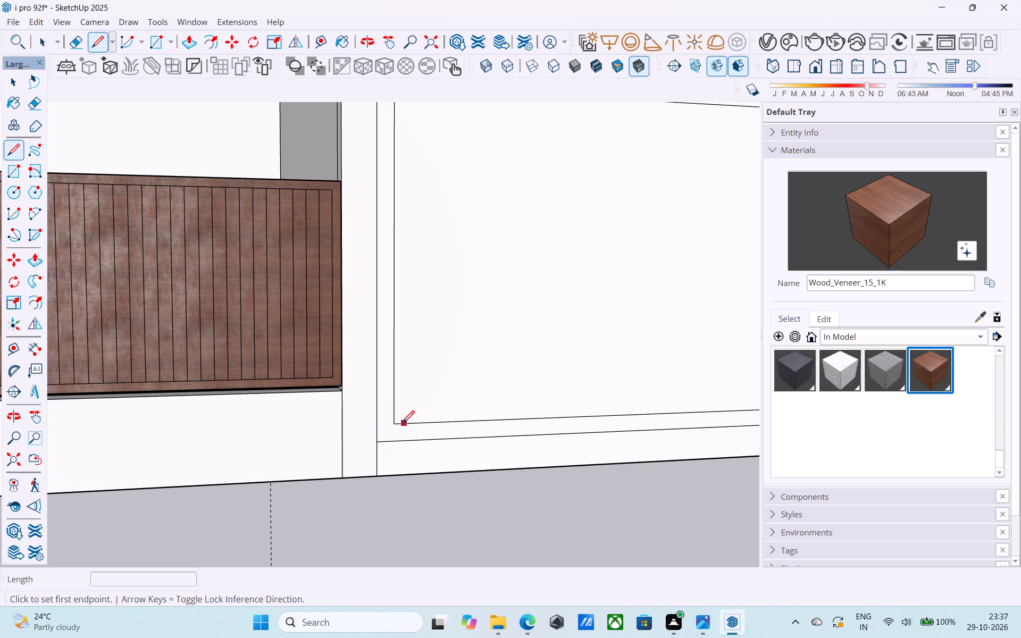
click(397, 424)
click(396, 475)
Draw matching vertical lines from the band's two lower corners at the building's outer end down to the wall base.
scroll(324, 494, down, 4)
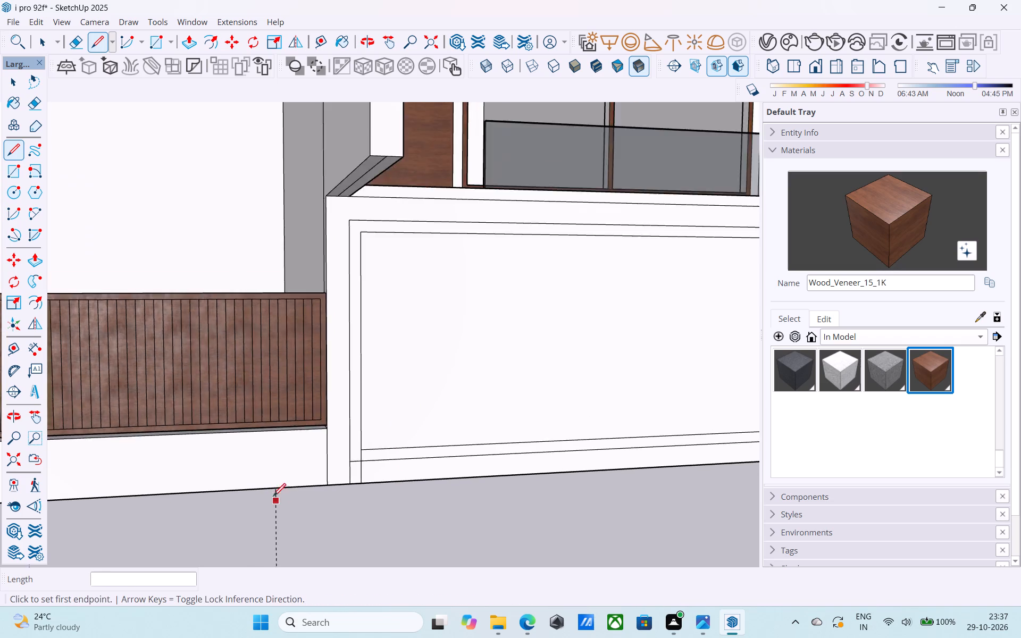
scroll(273, 497, down, 10)
scroll(491, 485, up, 14)
click(509, 449)
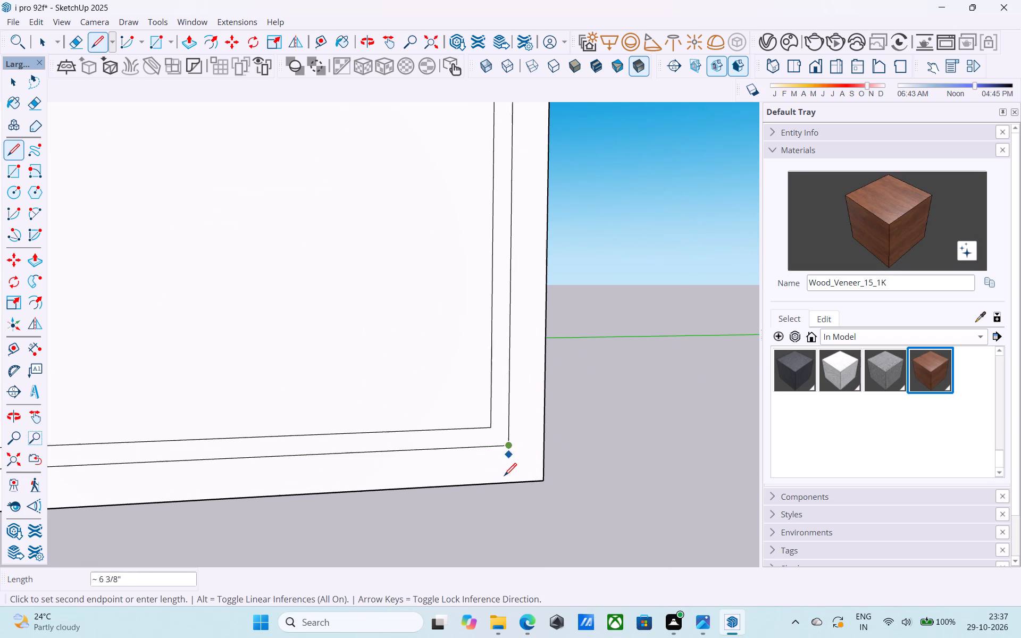
click(505, 481)
click(491, 429)
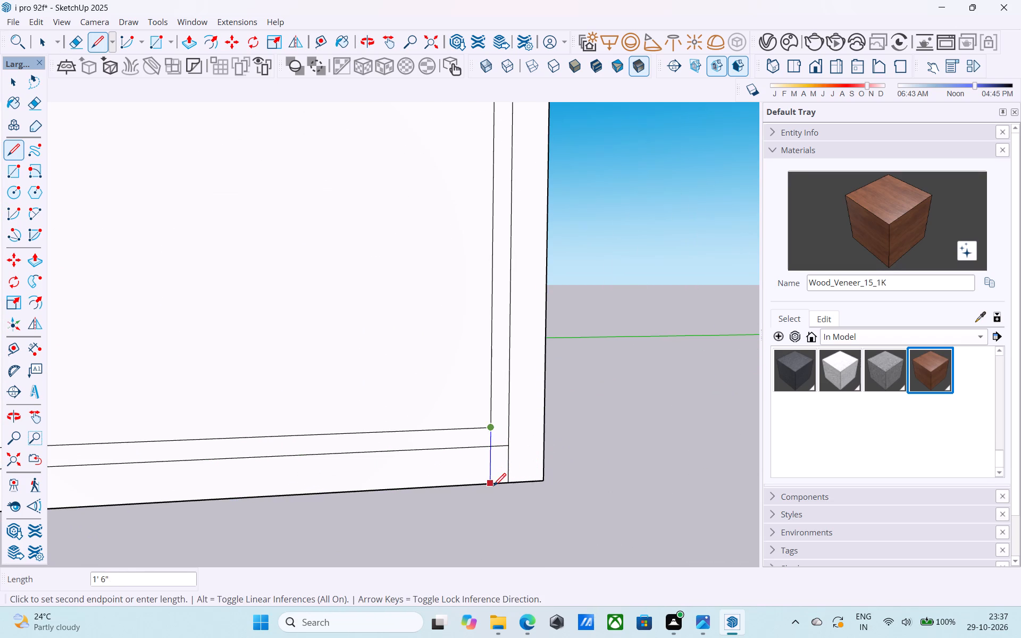
click(493, 487)
Erase the short line segments crossing the two legs of the band so it becomes one continuous U-shaped face.
key(e)
drag(502, 448, 502, 440)
scroll(526, 444, down, 6)
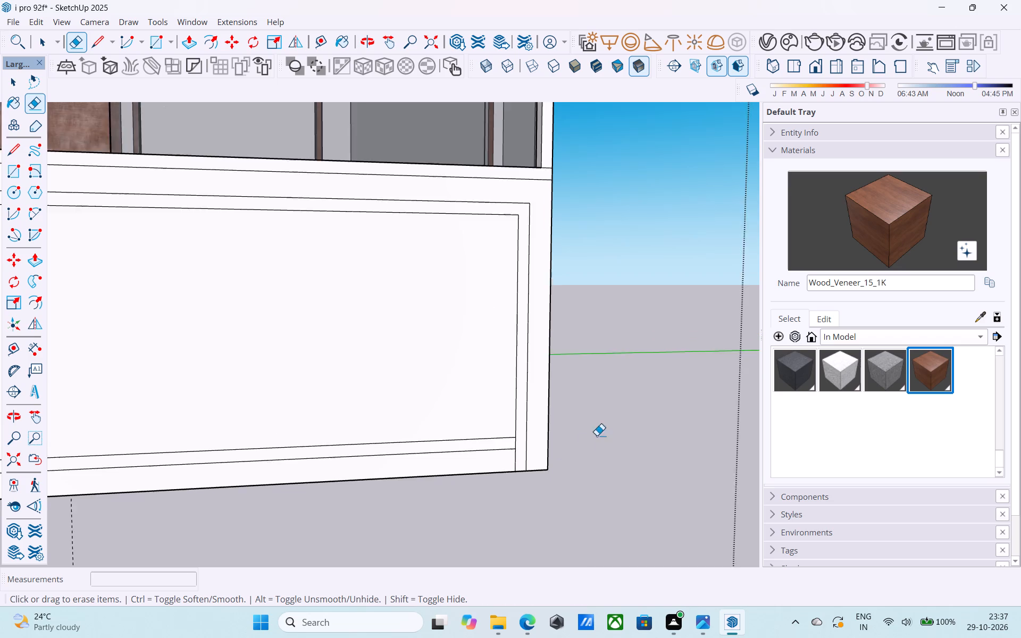
scroll(597, 435, down, 4)
scroll(227, 460, up, 7)
click(239, 457)
Push/Pull the U-shaped band out from the ground-floor wall by 4'.
key(space)
click(239, 459)
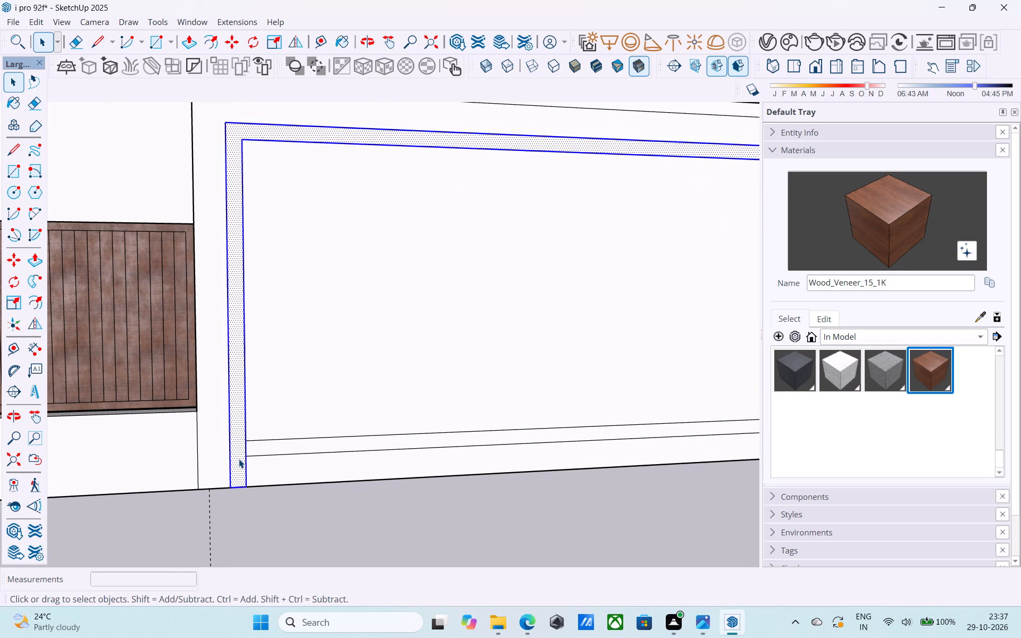
click(239, 459)
key(p)
click(240, 457)
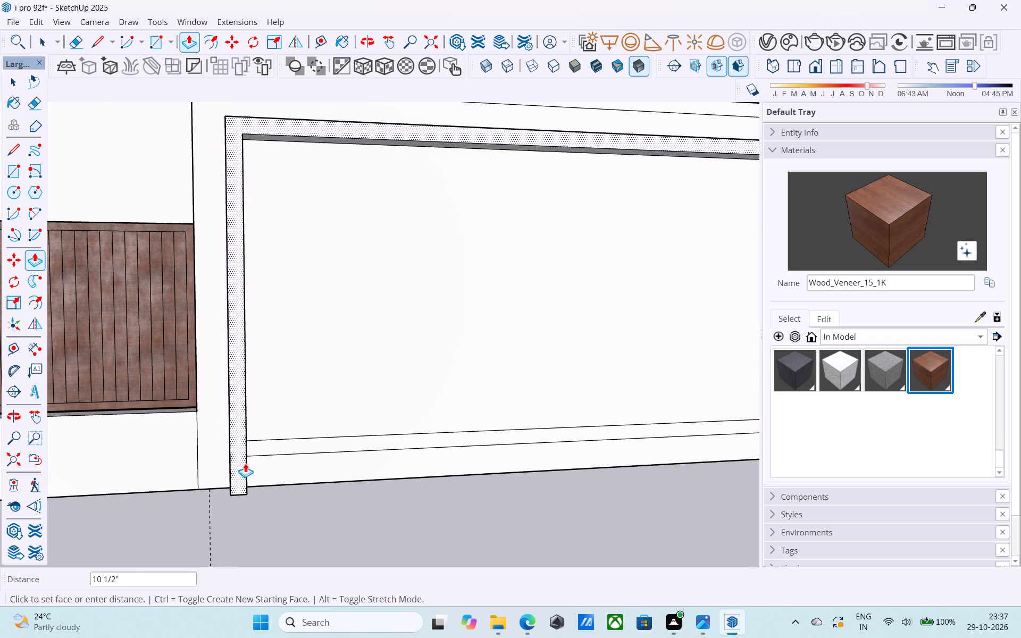
scroll(246, 464, down, 8)
middle_drag(246, 466, 269, 525)
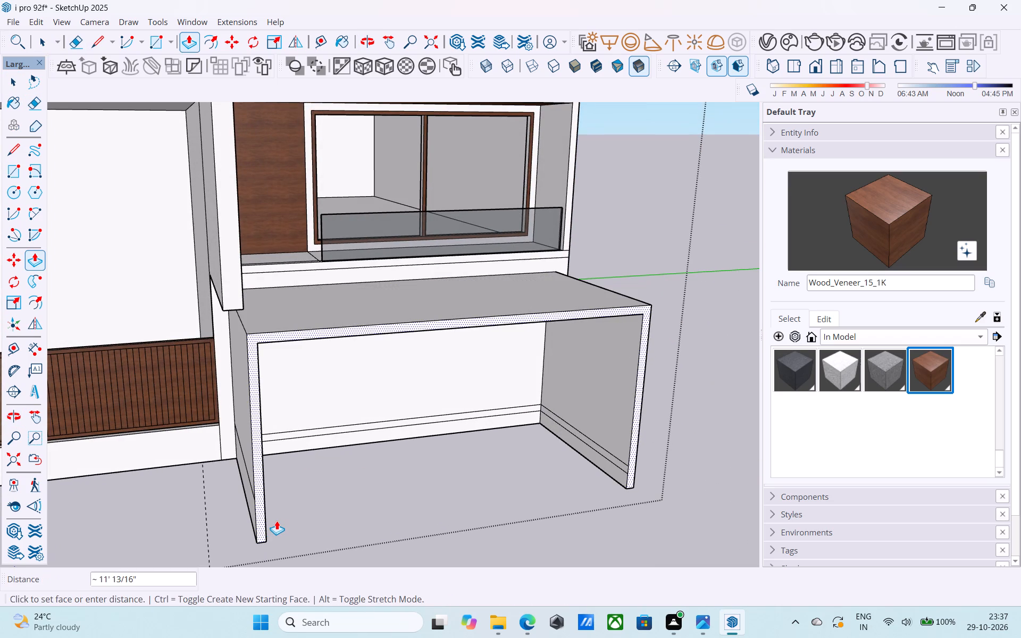
text(4')
key(Return)
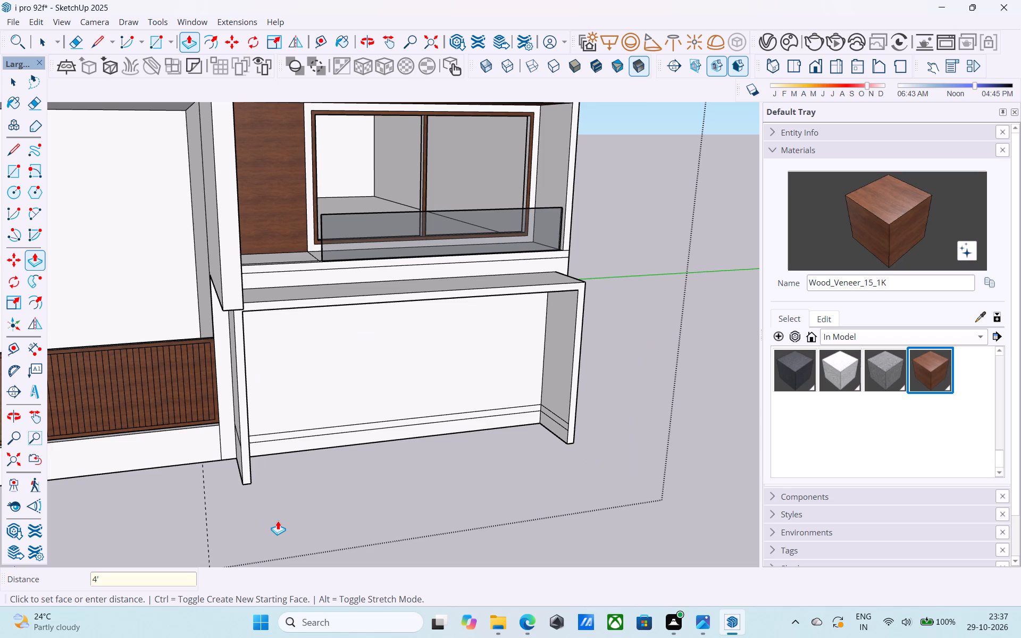
Erase the two leftover horizontal lines along the bottom of the wall inside the projecting frame.
key(e)
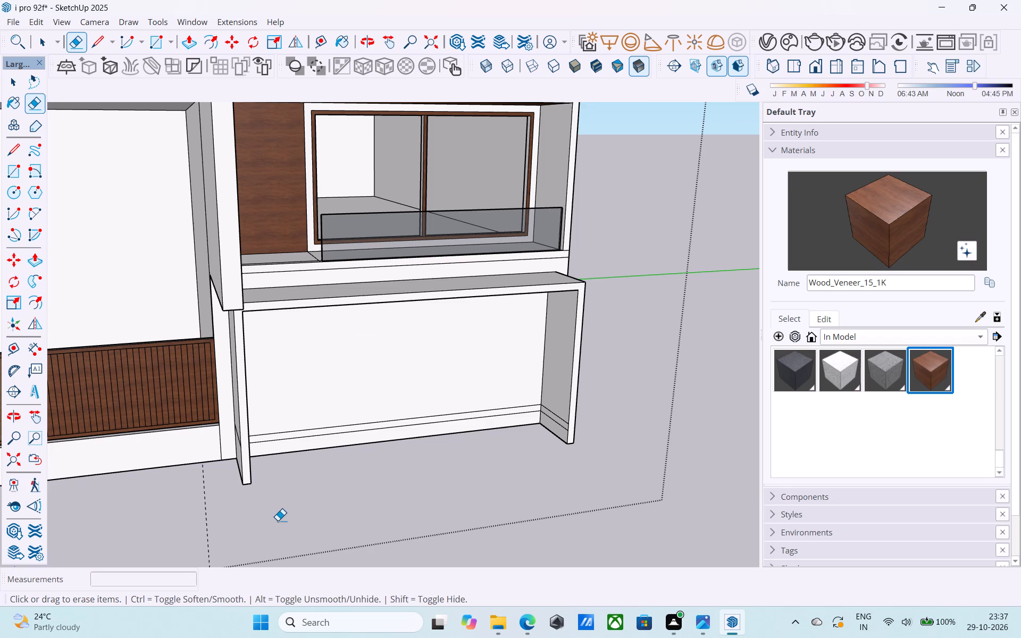
drag(311, 422, 317, 435)
scroll(315, 435, down, 3)
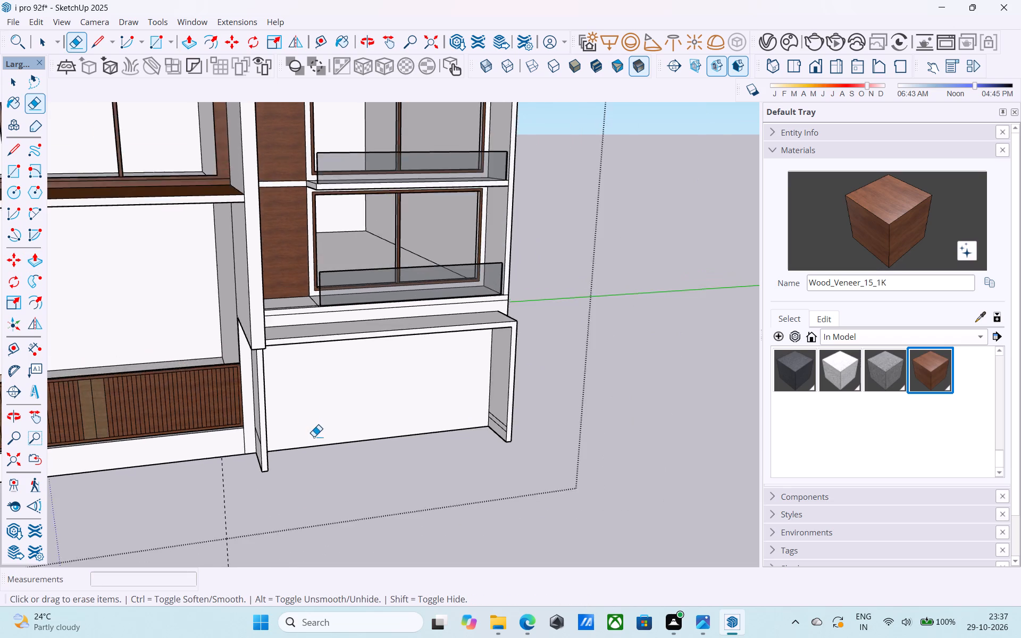
Erase the leftover lines near the base on the inner faces of both legs of the projecting frame.
shift+middle_drag(314, 436, 449, 441)
scroll(455, 441, up, 4)
click(475, 425)
shift+middle_drag(473, 439, 226, 445)
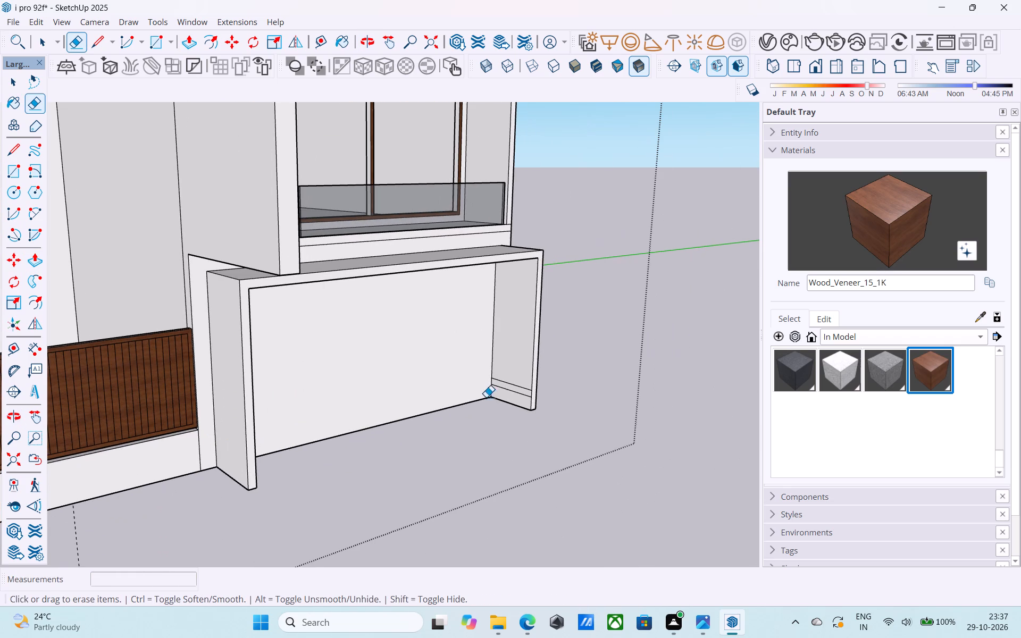
drag(516, 385, 514, 395)
middle_drag(512, 396, 668, 414)
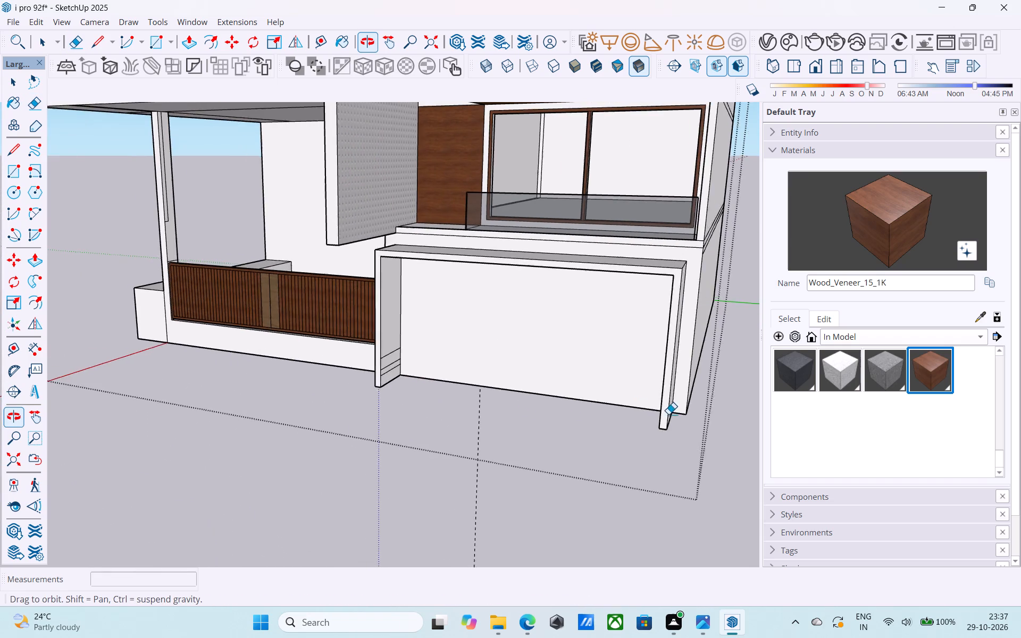
scroll(394, 365, up, 7)
drag(393, 344, 397, 380)
scroll(396, 381, down, 3)
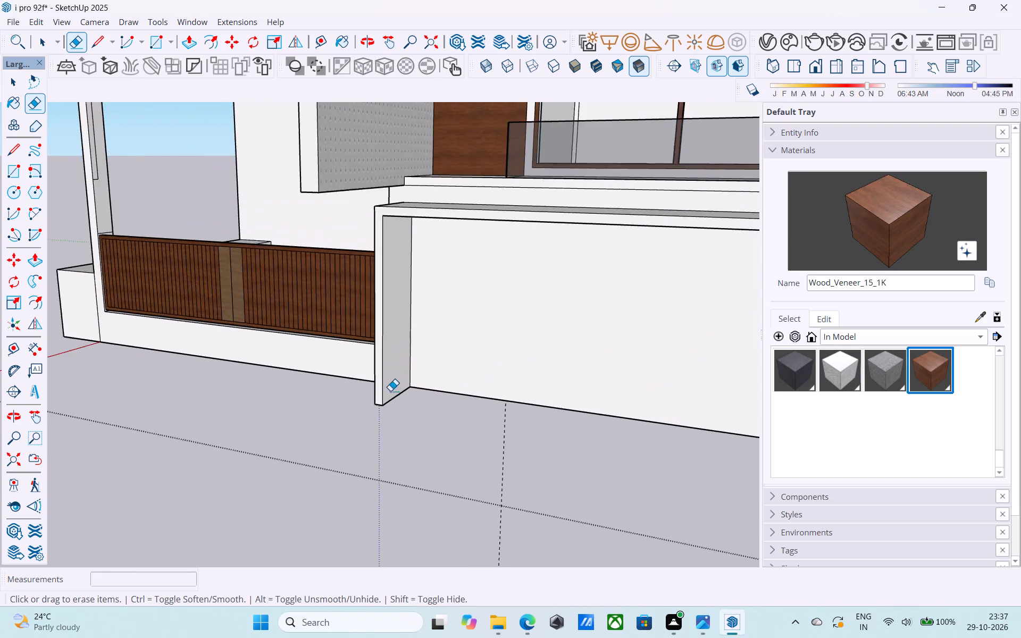
Examine the whole building from several angles, including the street front, side wing and projecting ground-floor frame.
scroll(390, 391, down, 3)
middle_drag(389, 400, 601, 461)
middle_drag(443, 459, 550, 470)
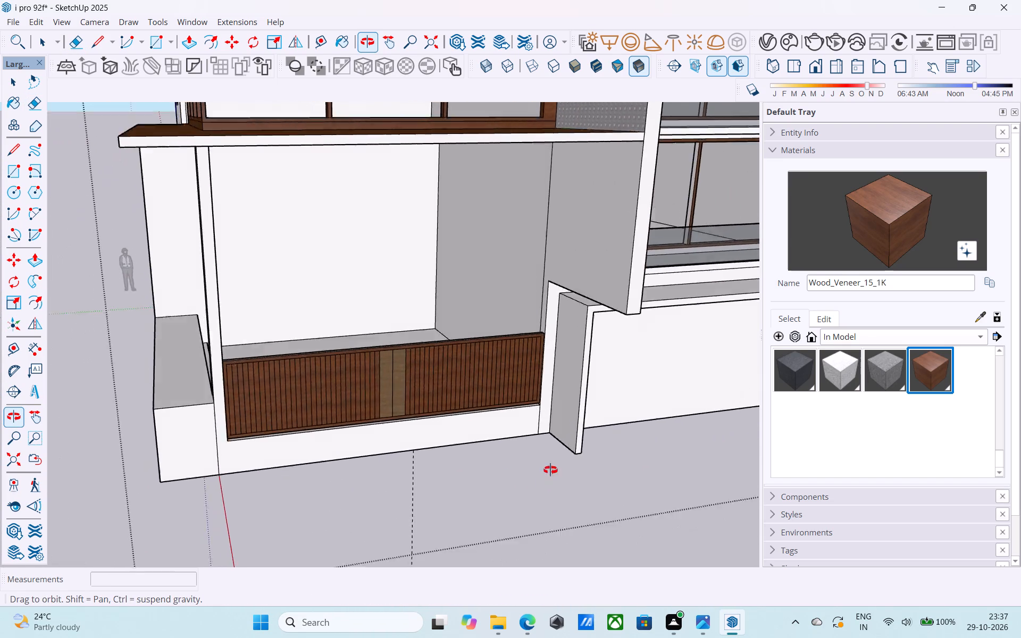
middle_drag(550, 470, 550, 440)
scroll(525, 429, down, 12)
shift+middle_drag(496, 443, 406, 573)
scroll(407, 566, down, 5)
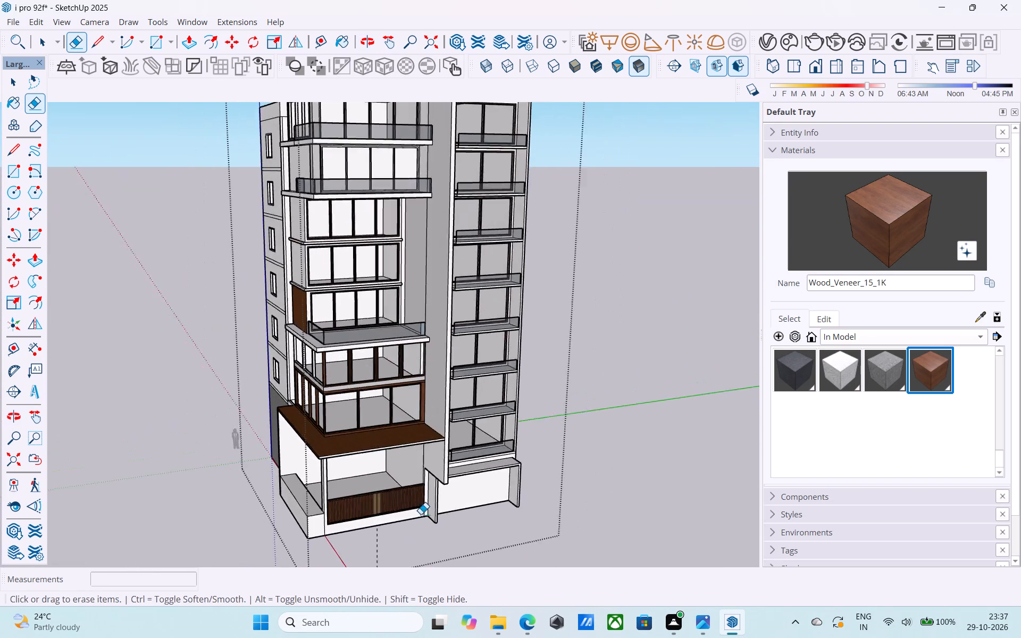
shift+middle_drag(422, 510, 419, 558)
scroll(421, 547, down, 4)
shift+middle_drag(414, 545, 375, 448)
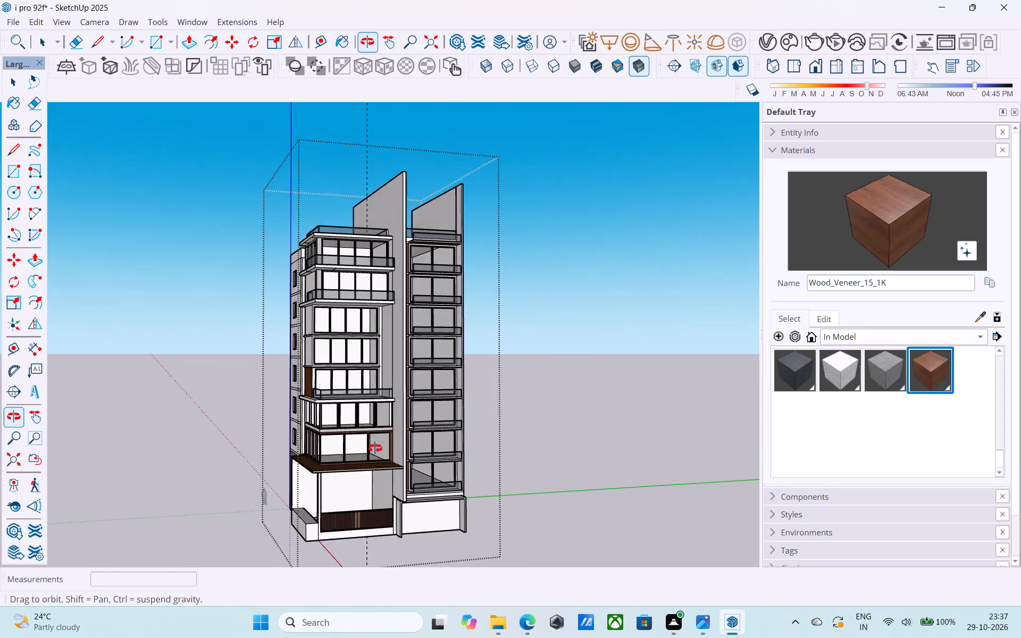
shift+middle_drag(375, 448, 377, 450)
scroll(378, 446, up, 5)
scroll(379, 444, down, 4)
middle_drag(379, 444, 364, 443)
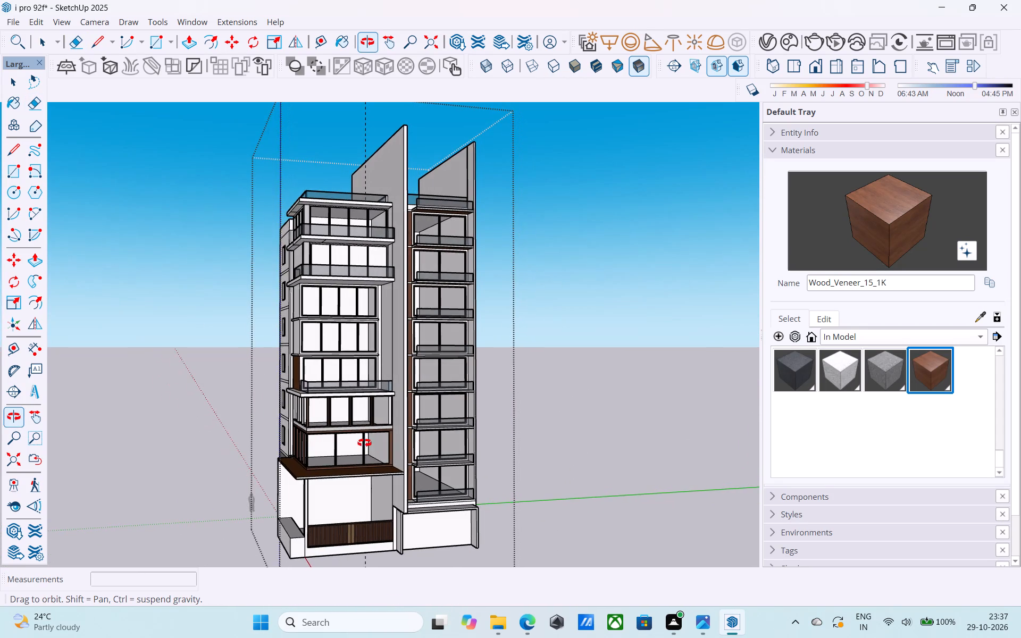
middle_drag(364, 443, 514, 474)
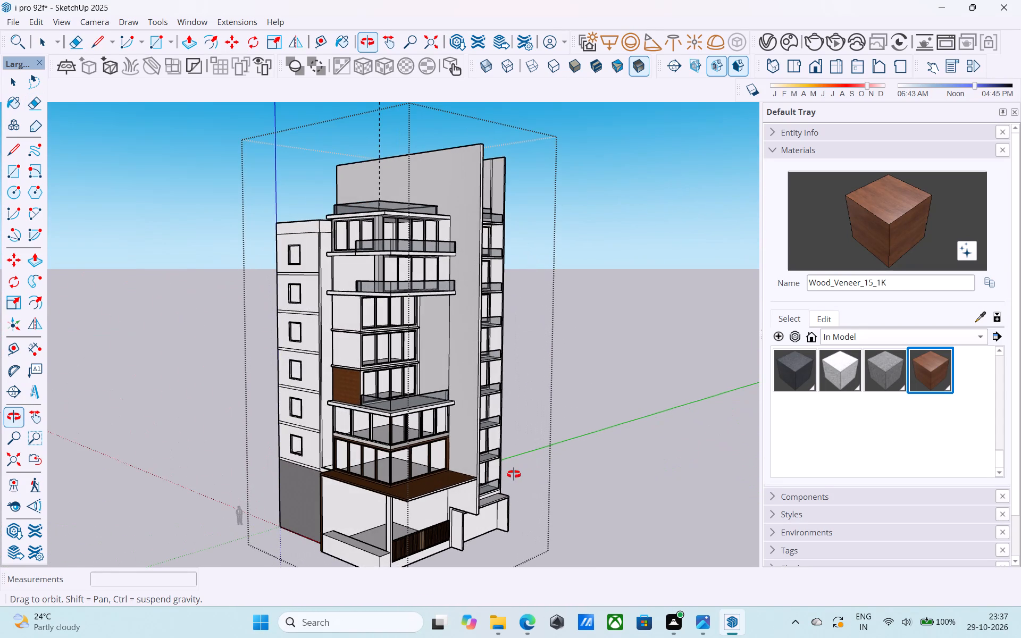
middle_drag(514, 474, 470, 461)
scroll(481, 465, down, 2)
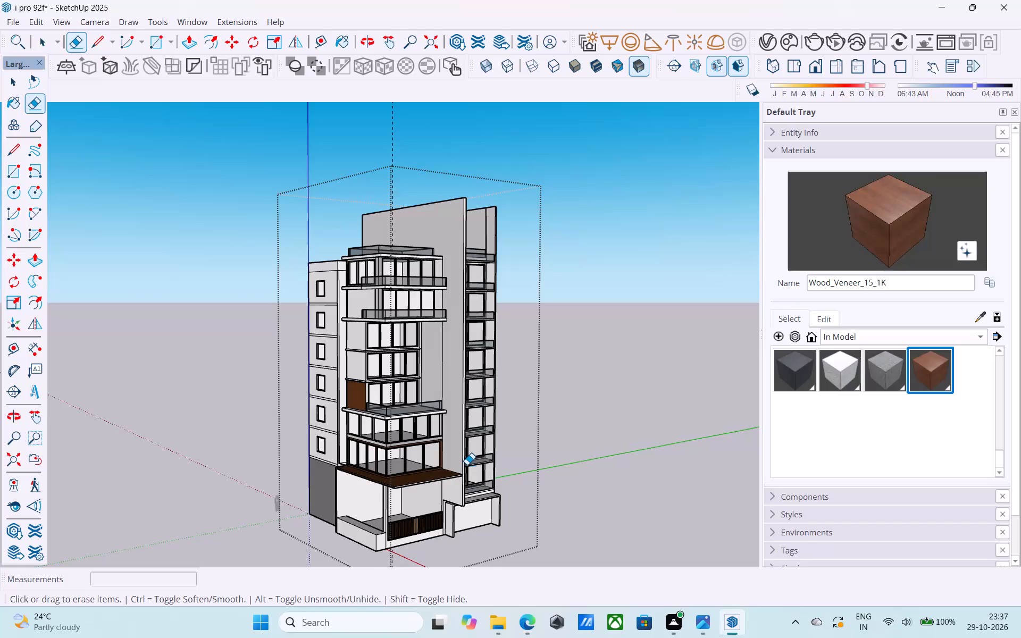
middle_drag(467, 465, 453, 463)
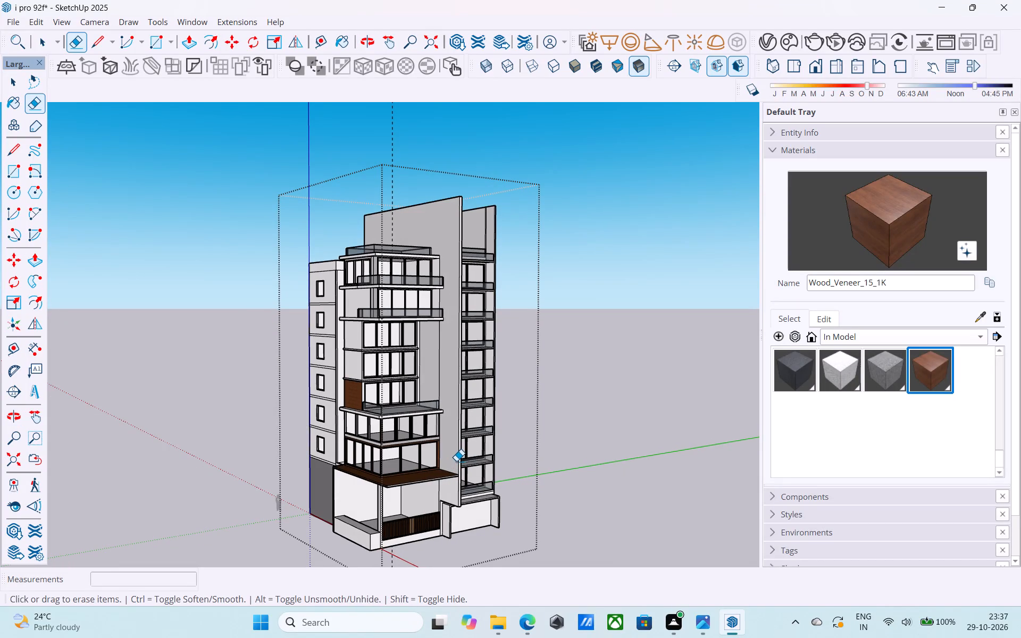
middle_drag(456, 461, 446, 462)
scroll(417, 490, up, 2)
middle_drag(417, 494, 437, 445)
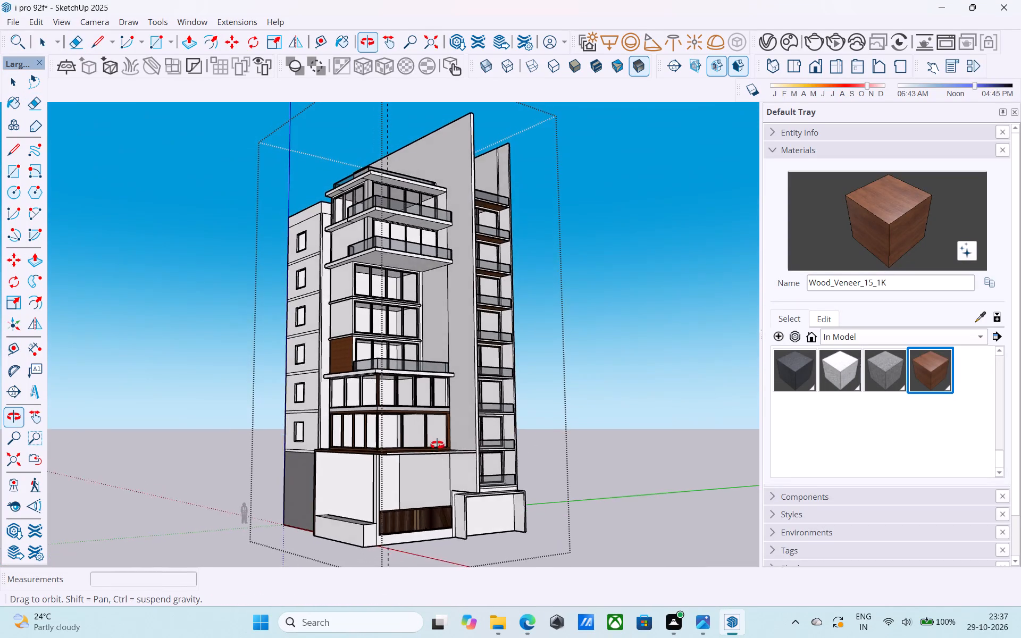
middle_drag(437, 445, 443, 460)
scroll(443, 460, up, 3)
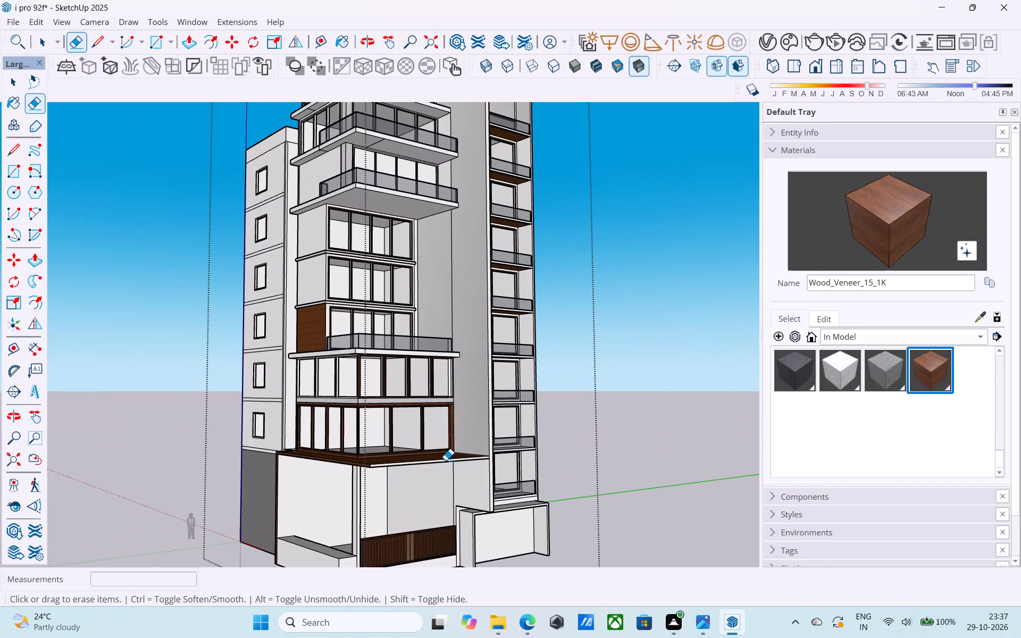
scroll(446, 460, down, 3)
middle_click(446, 460)
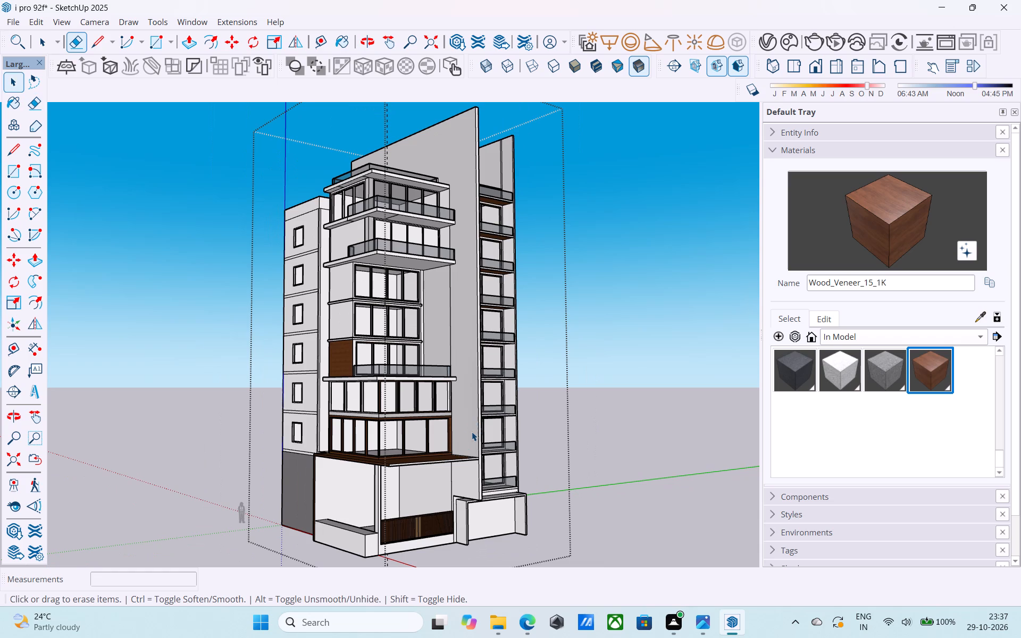
Leave the building group's editing mode and clear the selection.
key(space)
click(615, 385)
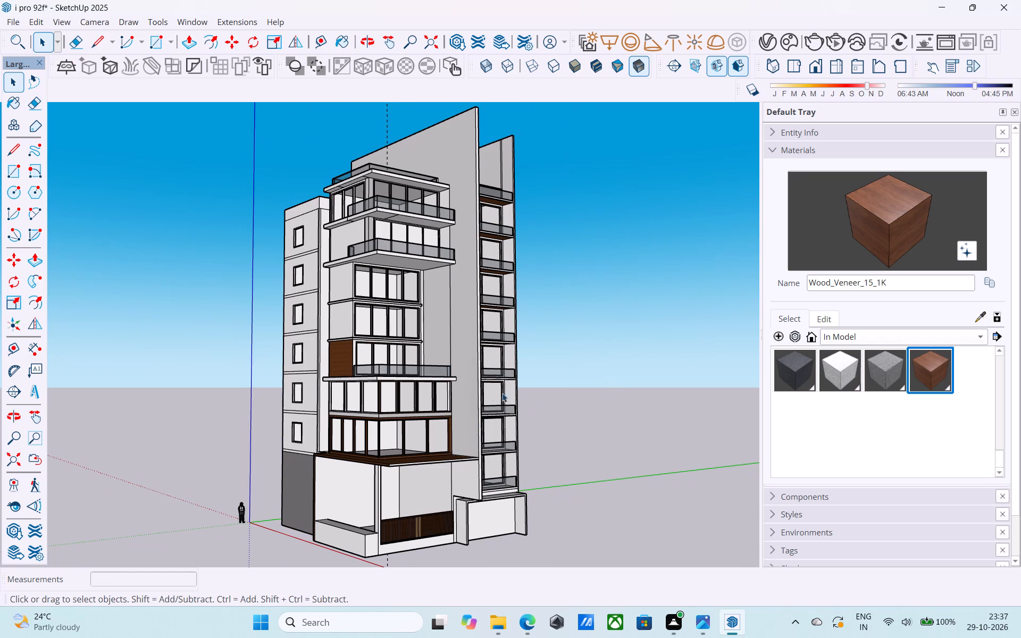
Set the sun's time of day to late morning, shortly before noon, with the building's front corner in view.
middle_drag(432, 332, 458, 357)
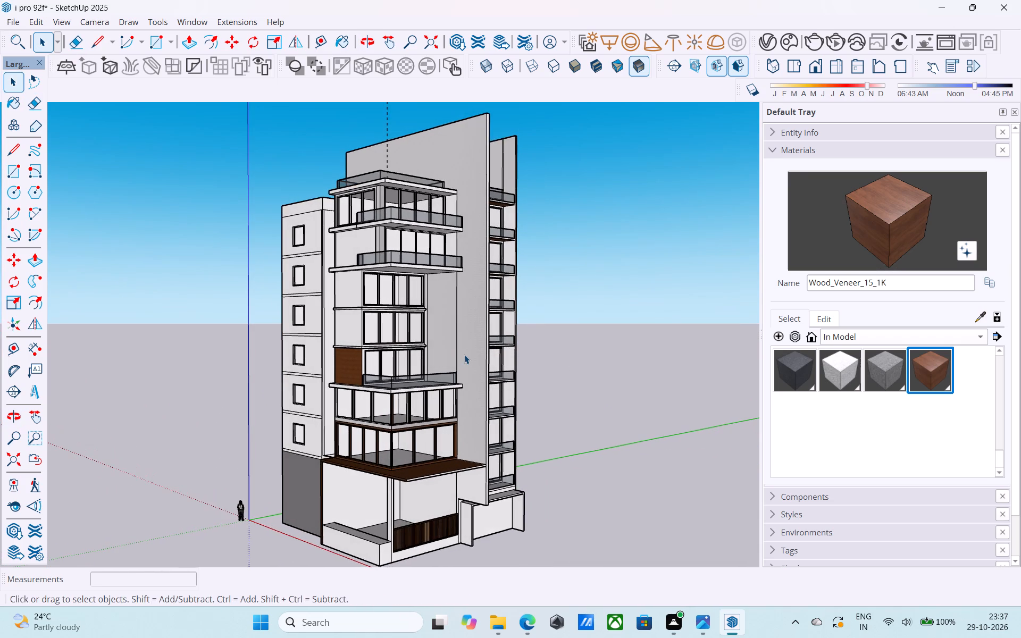
scroll(464, 355, up, 1)
middle_click(464, 355)
scroll(460, 351, down, 1)
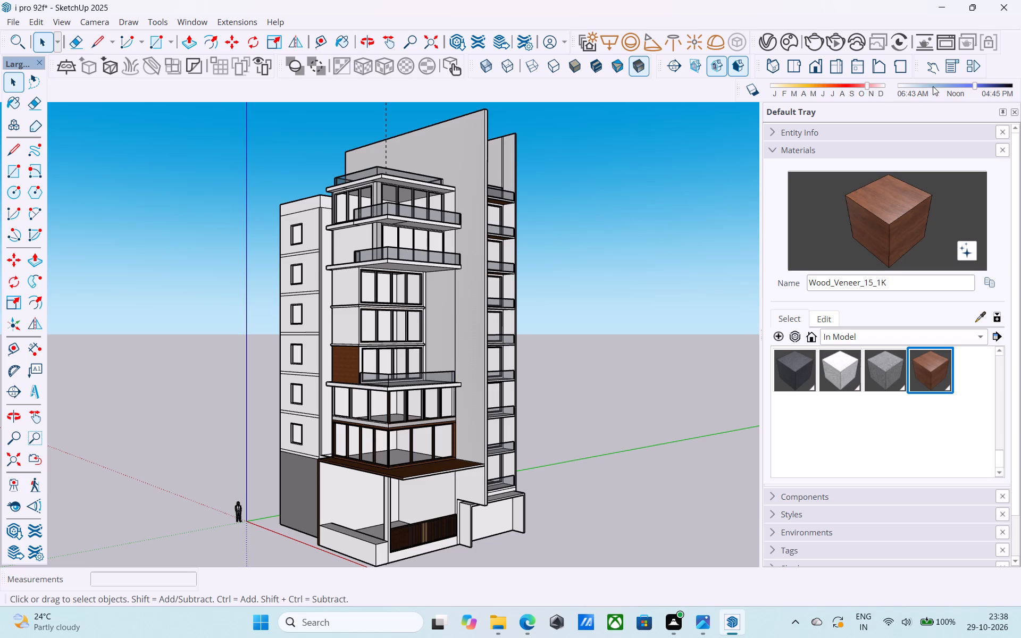
click(944, 85)
Render the building view in V-Ray, inspect the facade in the result, and close the frame buffer.
click(824, 51)
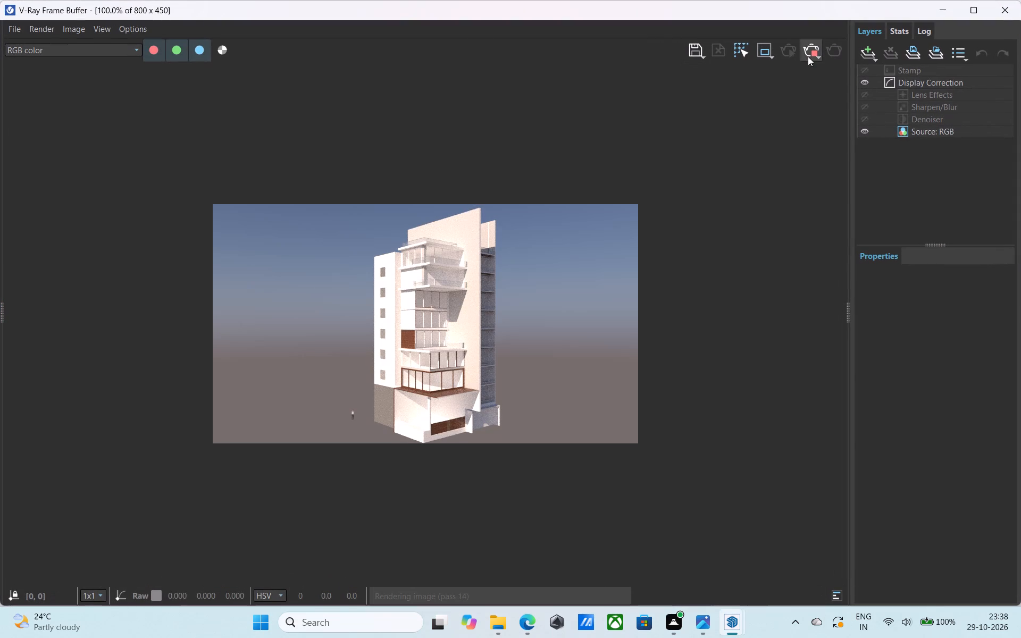
scroll(463, 345, up, 1)
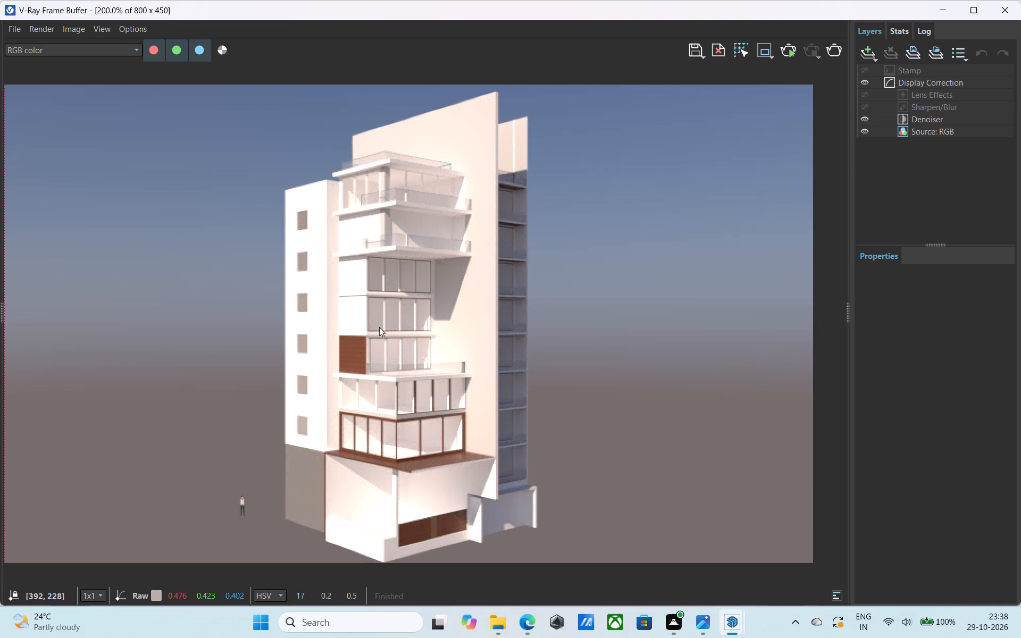
scroll(379, 327, up, 1)
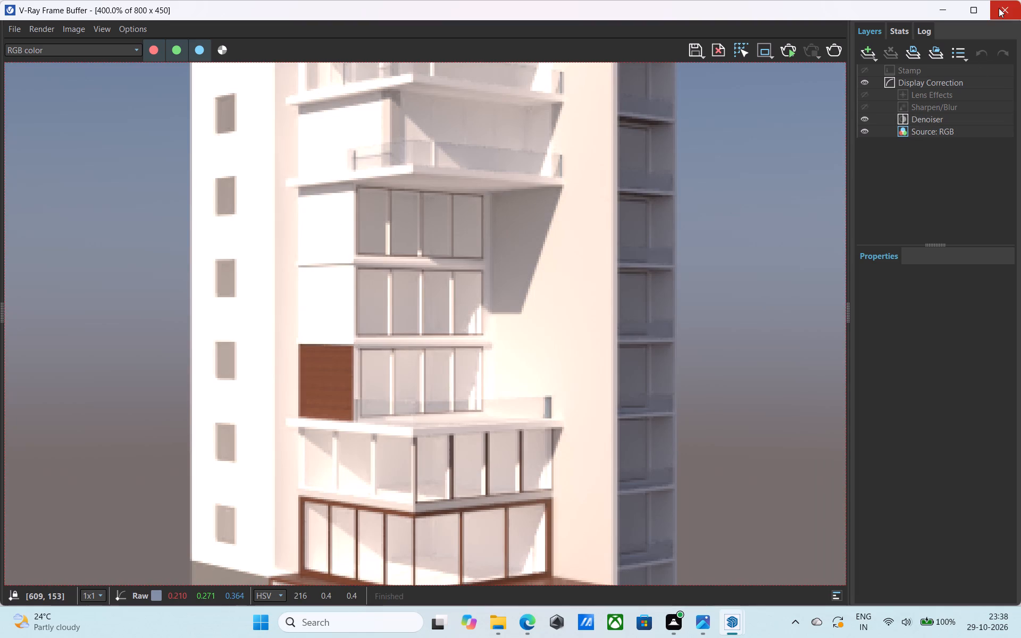
click(999, 7)
Open the building group for editing at the upper corner of the side wing, beside the top-floor window.
scroll(591, 284, down, 5)
middle_drag(585, 289, 539, 284)
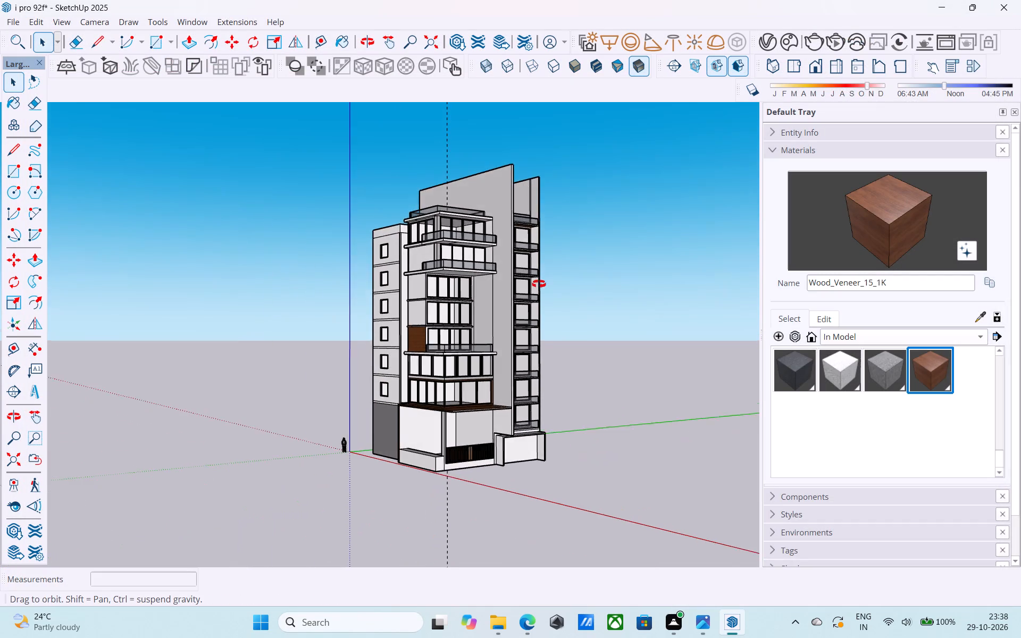
middle_drag(539, 284, 559, 339)
middle_drag(564, 354, 568, 365)
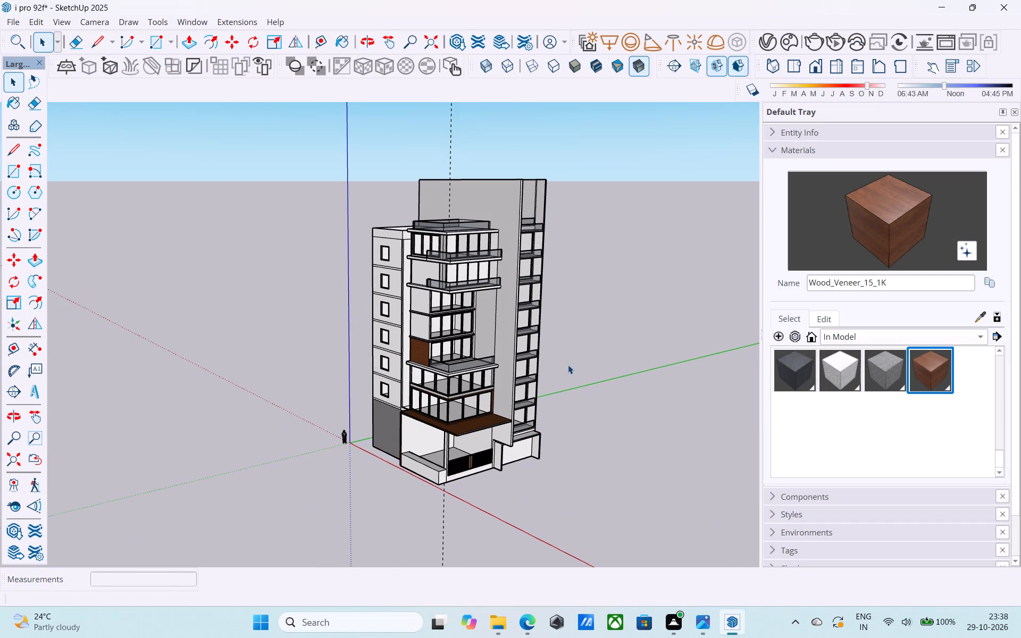
scroll(568, 359, down, 3)
middle_drag(568, 359, 601, 348)
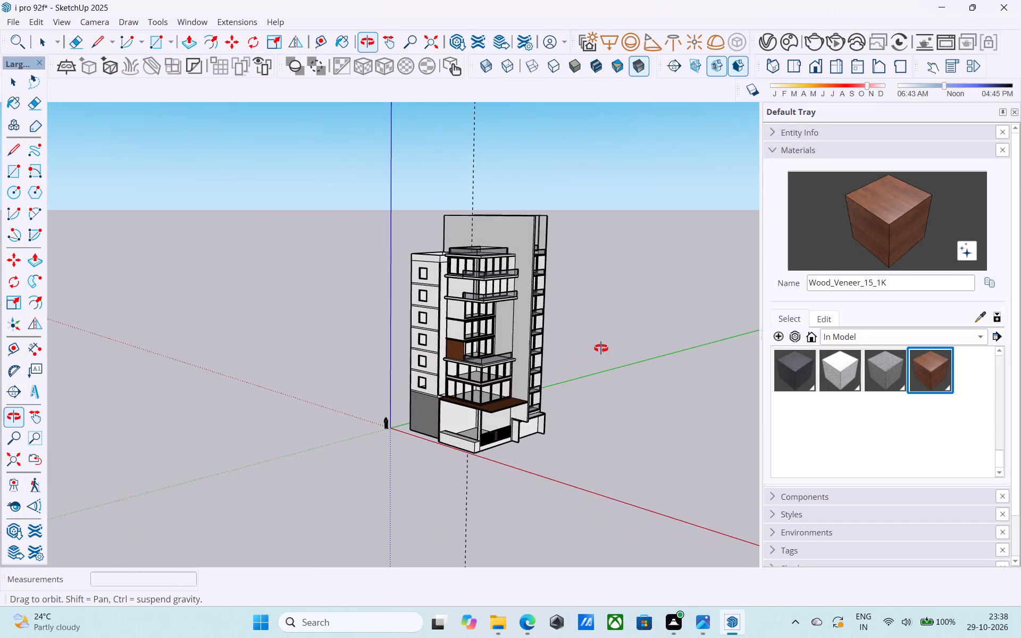
middle_drag(601, 348, 681, 359)
scroll(546, 320, up, 2)
scroll(490, 308, up, 3)
shift+middle_drag(480, 307, 446, 315)
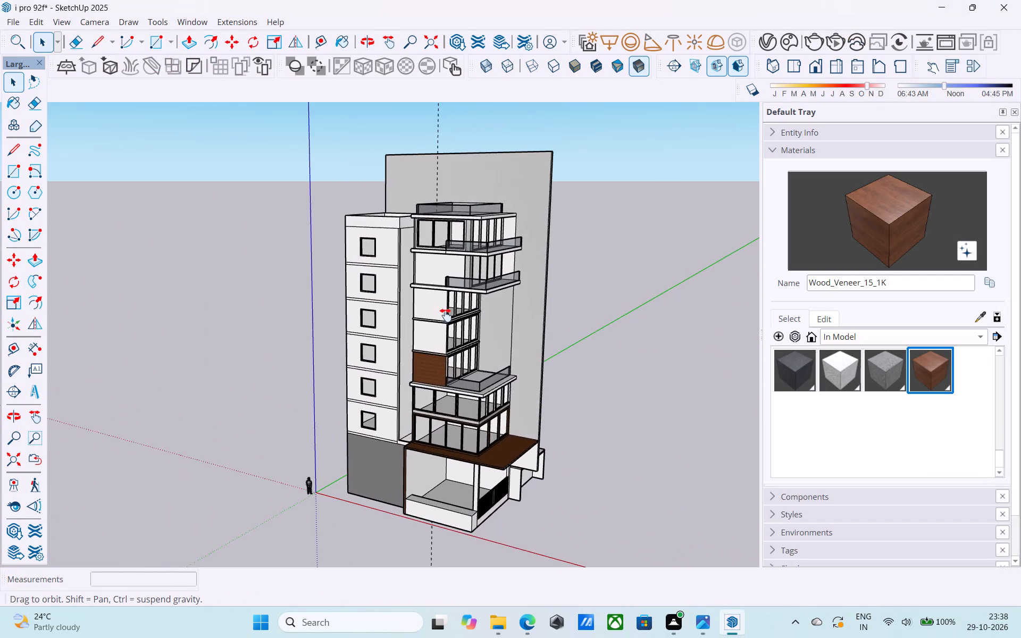
shift+middle_drag(446, 315, 644, 343)
scroll(398, 280, up, 7)
middle_drag(400, 289, 364, 288)
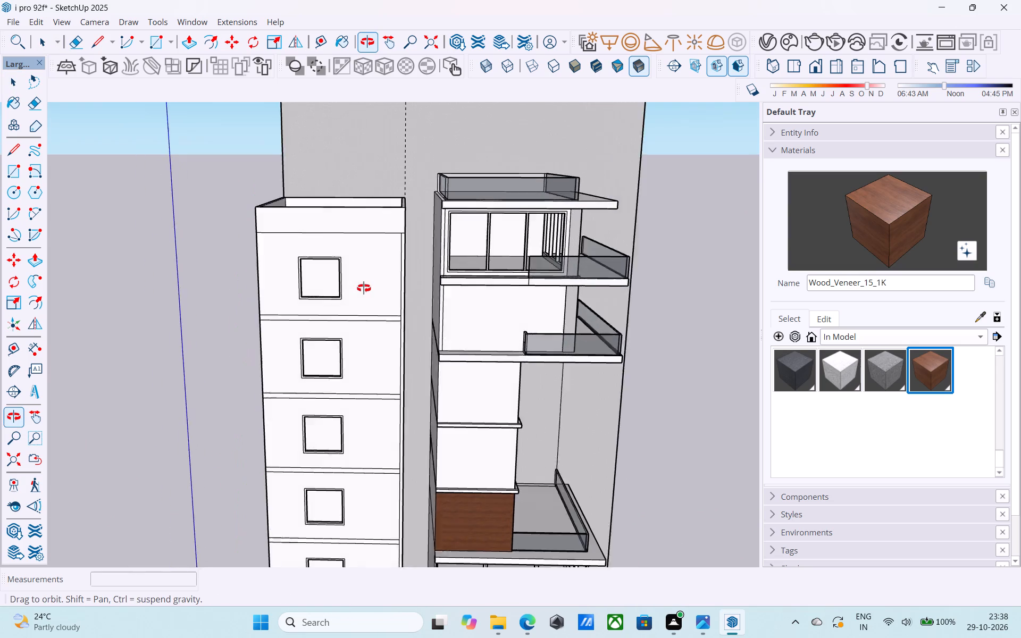
middle_drag(364, 288, 370, 287)
scroll(394, 238, up, 4)
middle_drag(432, 238, 333, 240)
scroll(333, 240, up, 5)
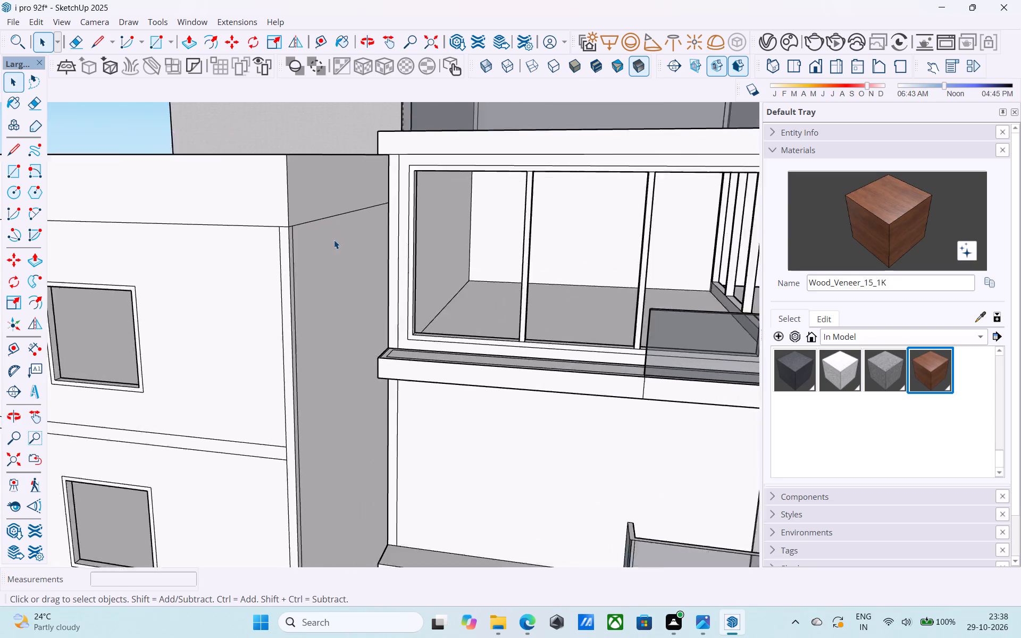
scroll(334, 240, up, 4)
click(284, 245)
double_click(284, 244)
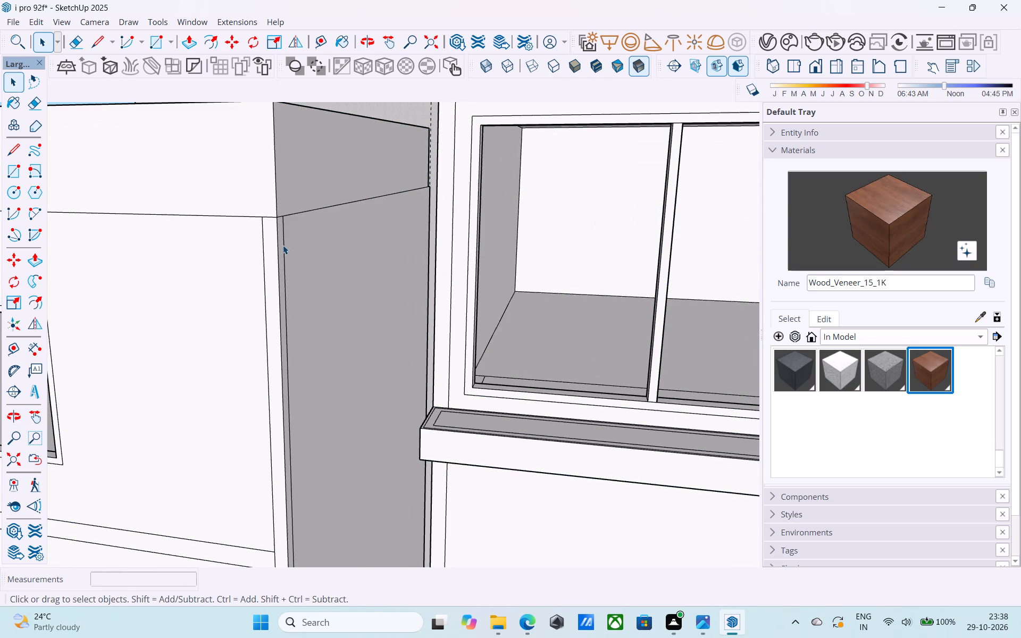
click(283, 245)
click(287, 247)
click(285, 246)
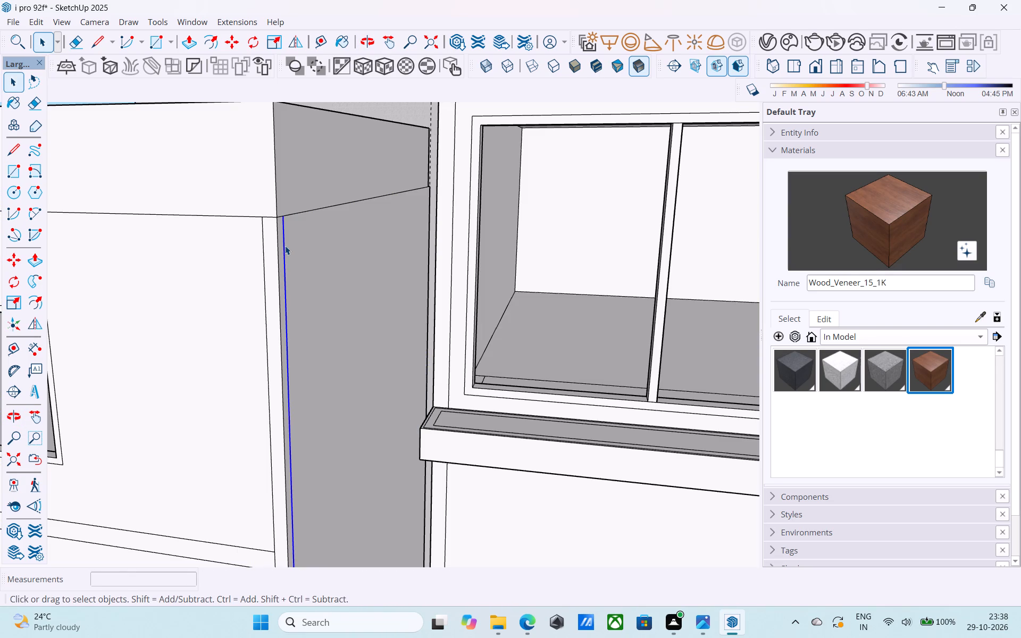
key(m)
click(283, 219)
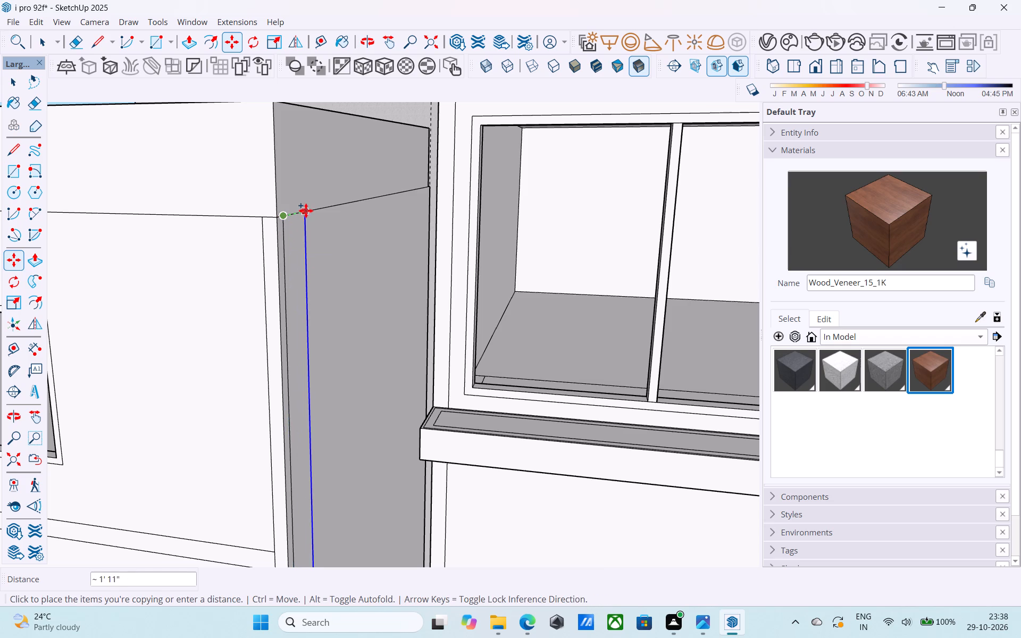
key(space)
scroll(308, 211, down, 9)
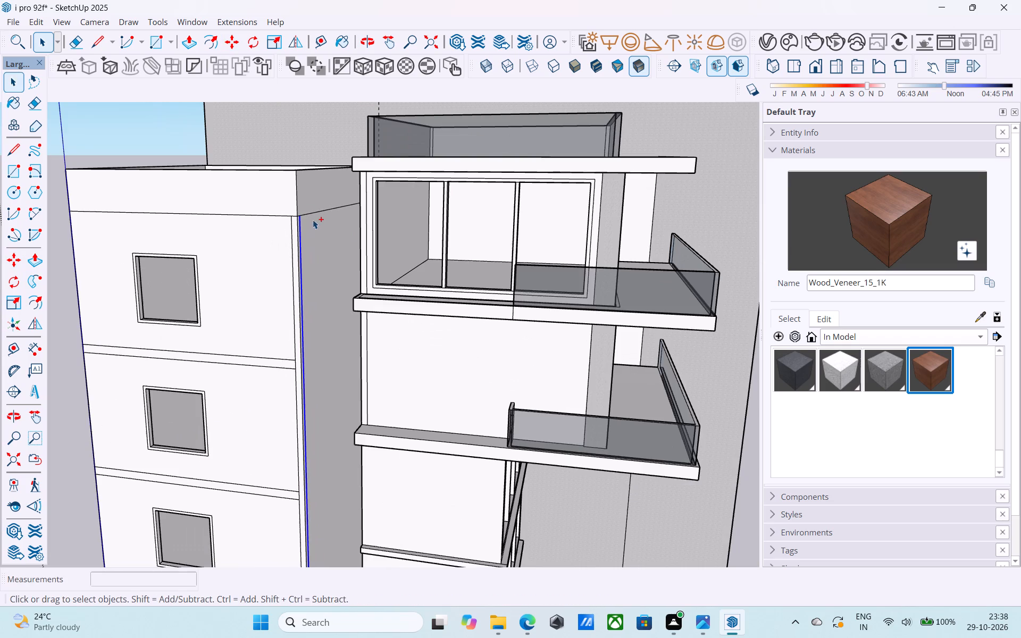
Save the building model.
key(ctrl+s)
Paint the wall surrounds of the front windows on the three recessed middle storeys with Wood_Veneer_15_1K.
scroll(317, 220, down, 10)
middle_drag(323, 235, 236, 225)
middle_click(239, 225)
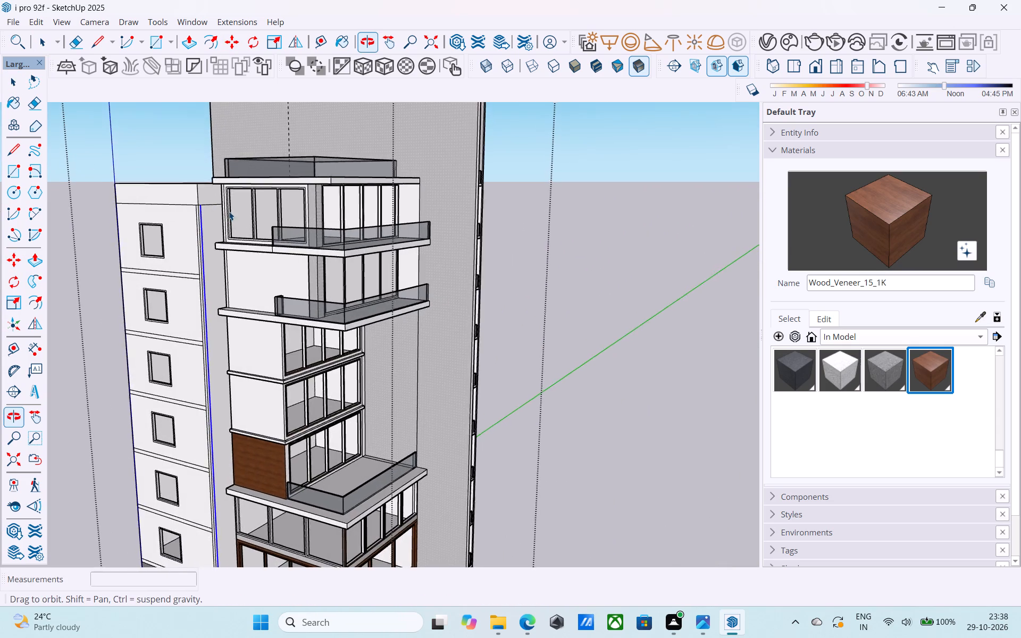
scroll(252, 206, down, 5)
middle_drag(415, 250, 256, 226)
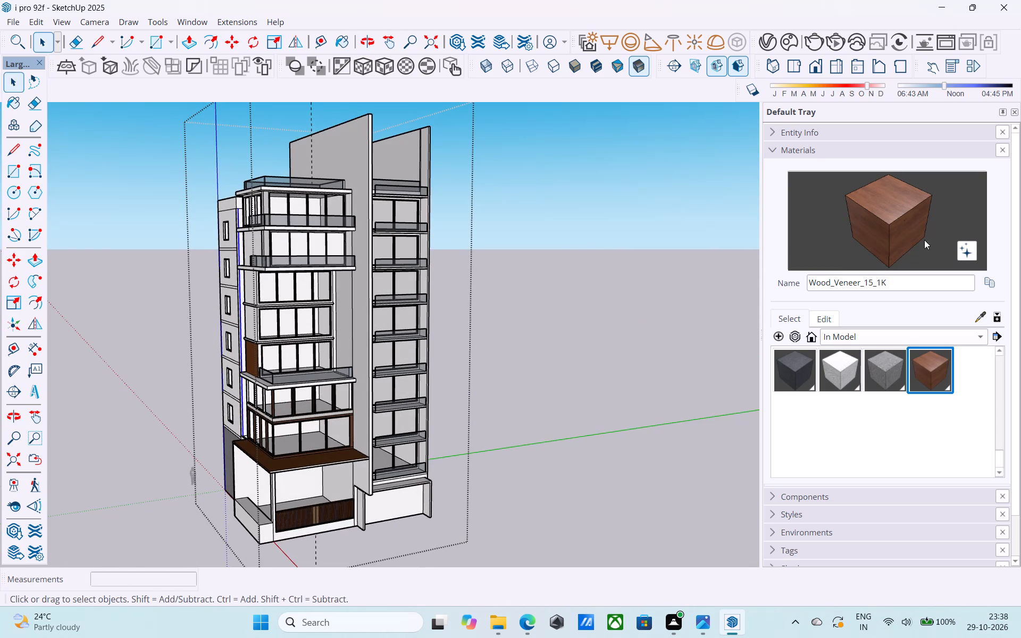
click(899, 217)
scroll(330, 313, up, 11)
middle_drag(323, 309, 387, 305)
scroll(428, 294, up, 4)
click(410, 286)
scroll(389, 294, up, 4)
click(409, 251)
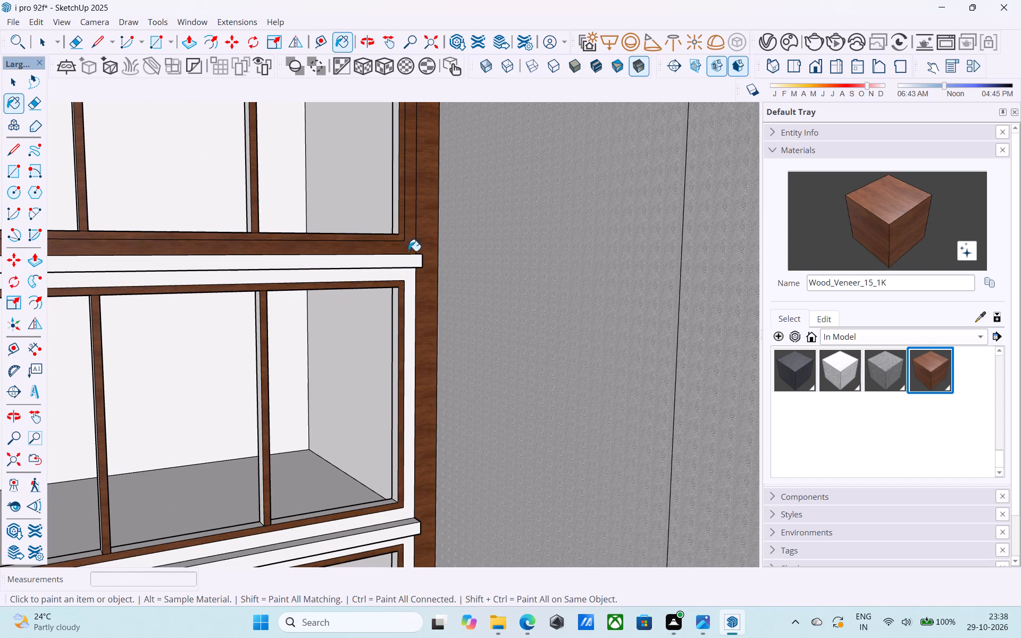
click(412, 287)
scroll(412, 283, down, 9)
shift+middle_drag(414, 350, 420, 229)
scroll(437, 328, up, 8)
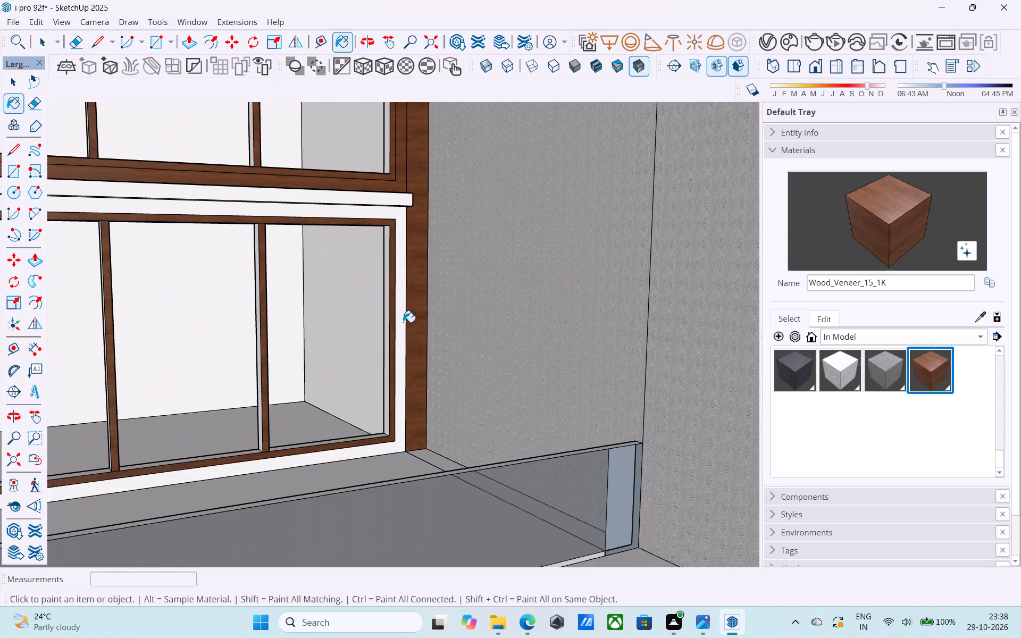
click(402, 300)
Apply Wood_Veneer_15_1K around the front windows on the storey directly below the recessed floors' balcony.
scroll(403, 295, down, 13)
shift+middle_drag(421, 368, 426, 252)
scroll(414, 279, up, 4)
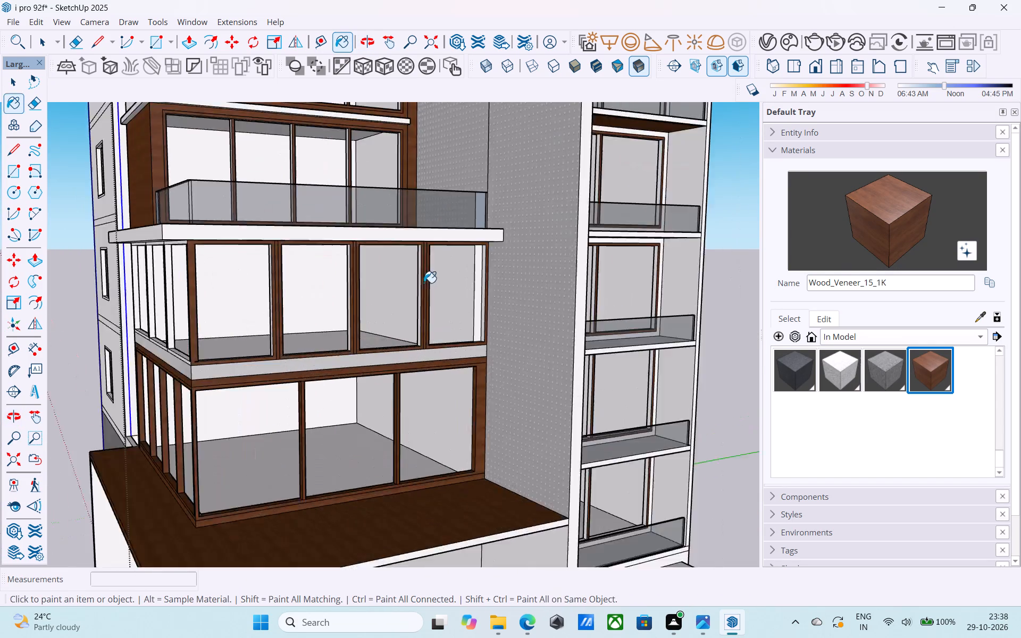
scroll(424, 283, up, 11)
click(378, 290)
scroll(387, 291, down, 9)
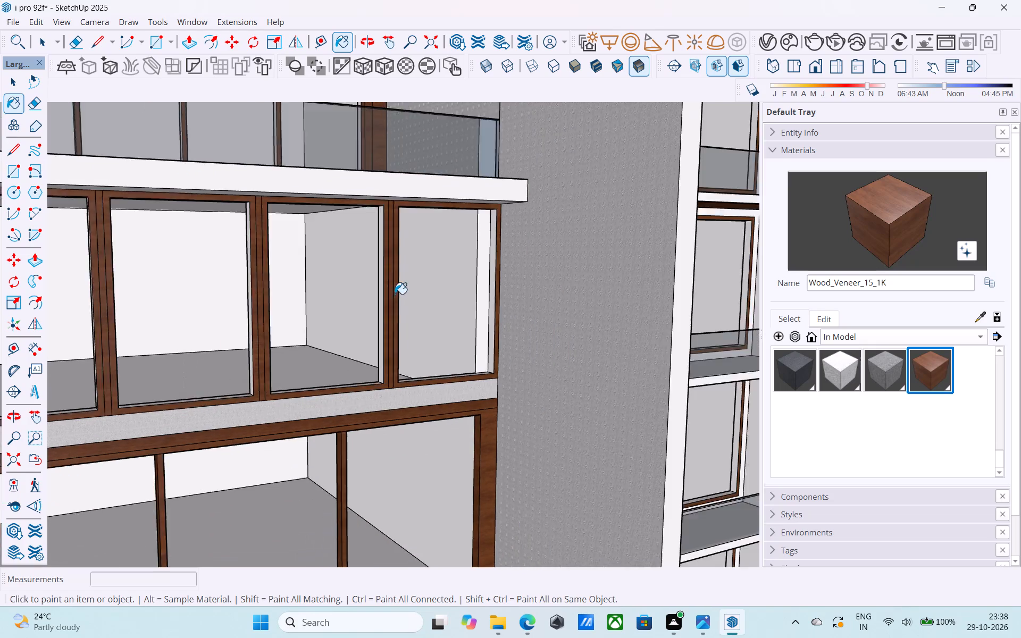
Paint the front window frame, mullions and surround on the storey directly below the top floor with Wood_Veneer_15_1K.
scroll(395, 294, down, 3)
shift+middle_drag(405, 356, 442, 208)
scroll(457, 234, down, 4)
middle_drag(487, 340, 487, 416)
scroll(491, 316, down, 4)
shift+middle_drag(487, 319, 468, 457)
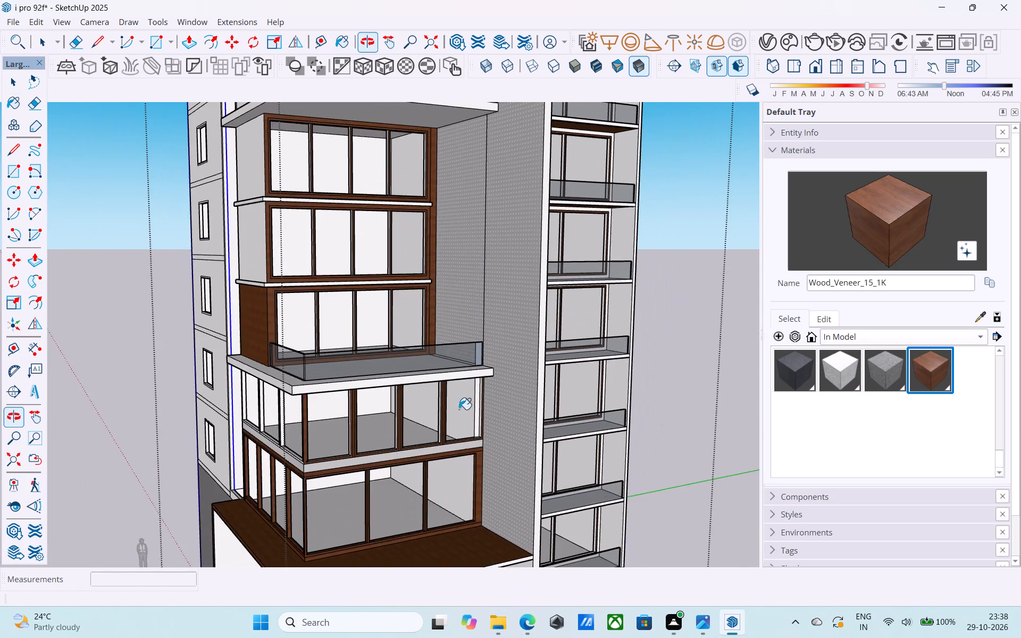
shift+middle_drag(459, 253, 473, 441)
middle_drag(488, 276, 471, 382)
scroll(470, 365, up, 9)
scroll(385, 379, up, 4)
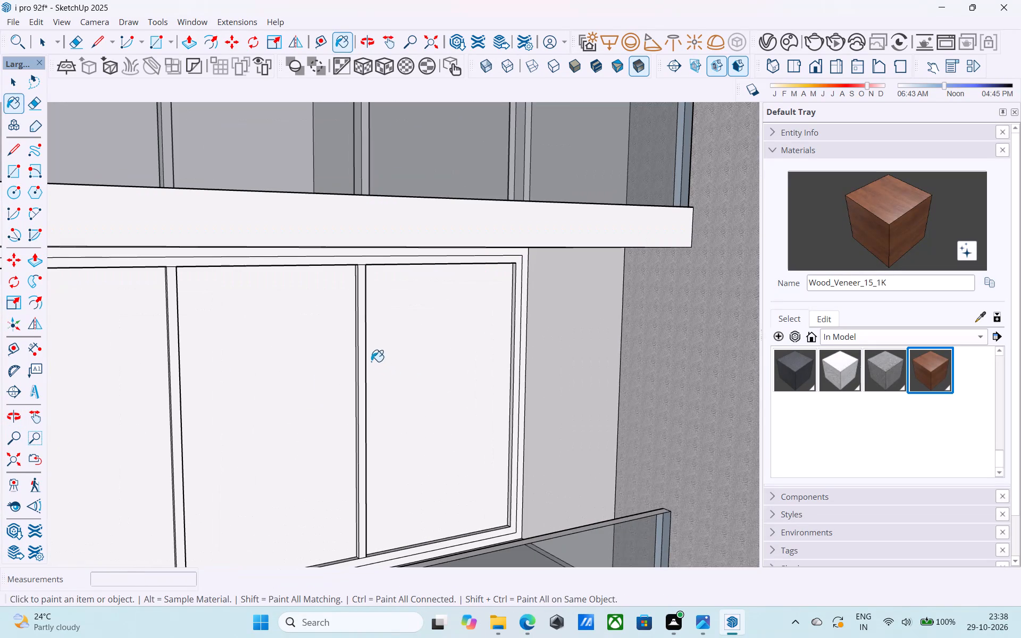
click(363, 355)
middle_drag(361, 354, 300, 333)
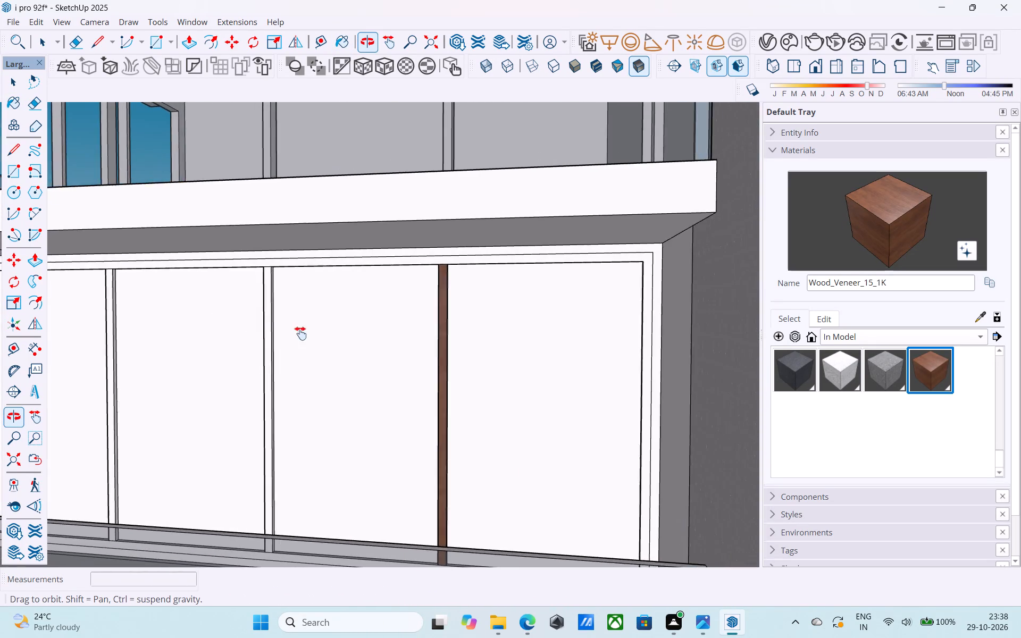
middle_drag(300, 333, 407, 334)
scroll(461, 327, up, 4)
click(432, 307)
click(414, 236)
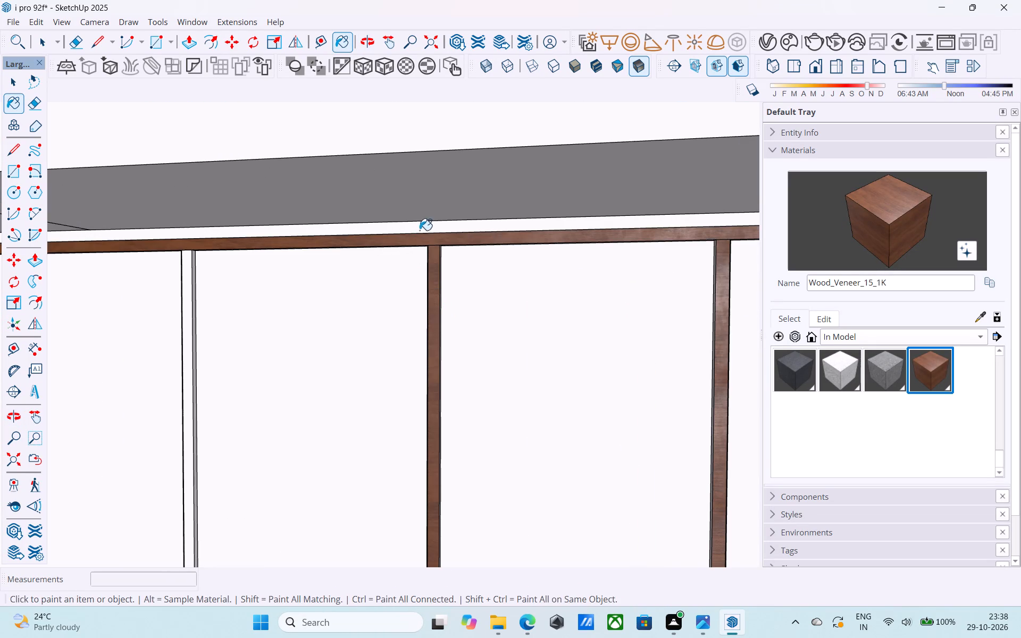
click(420, 230)
scroll(421, 230, down, 3)
click(240, 279)
scroll(249, 279, down, 6)
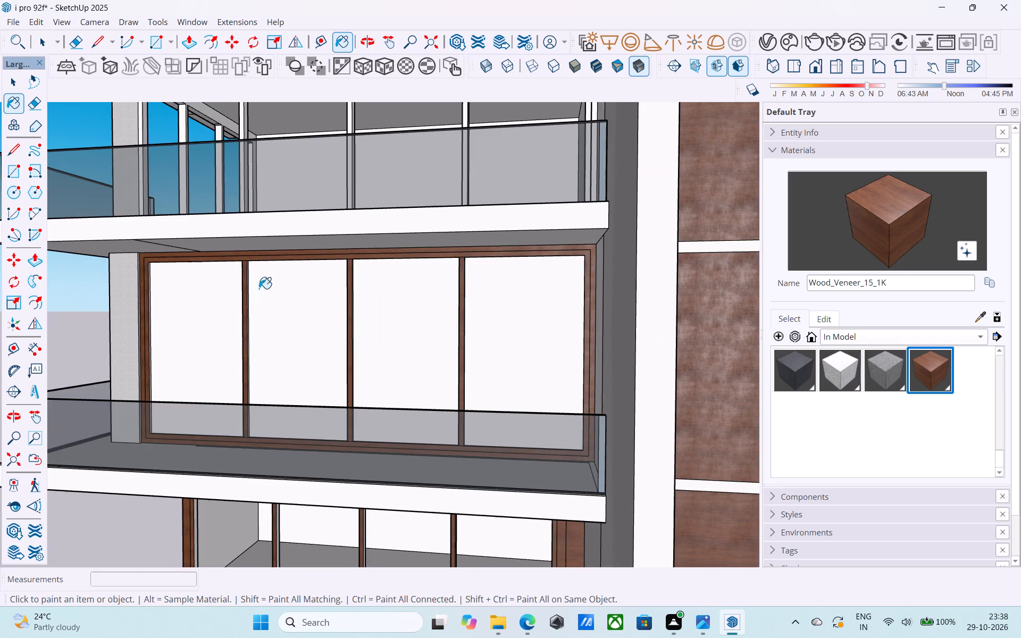
Apply Wood_Veneer_15_1K to the outer frame and mullion faces of the top storey's side window.
middle_drag(445, 296, 648, 339)
scroll(656, 333, down, 3)
middle_drag(253, 352, 509, 355)
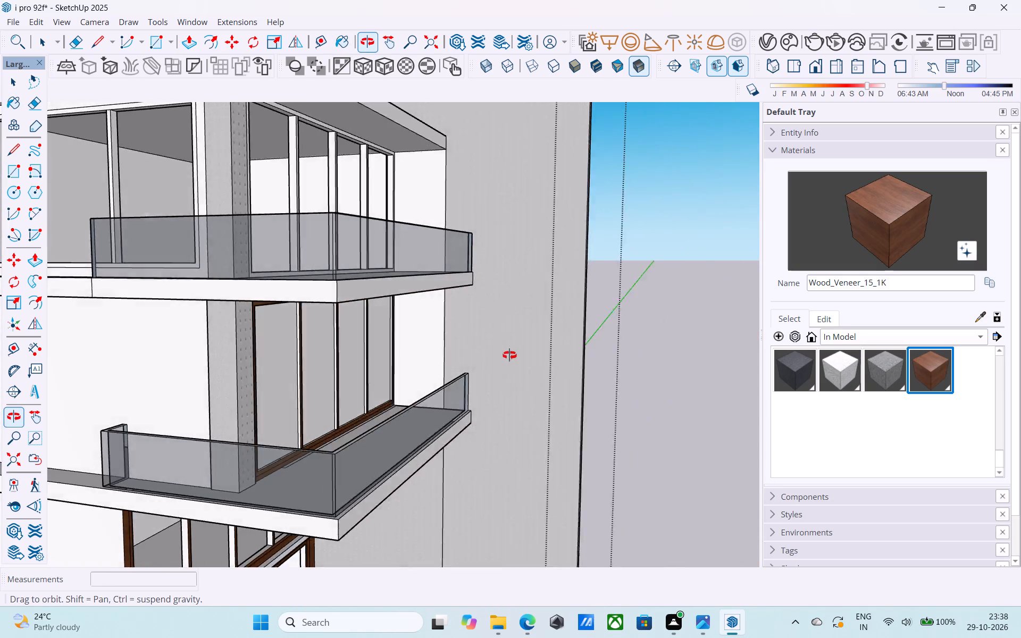
middle_drag(509, 355, 290, 466)
shift+middle_drag(290, 466, 462, 544)
scroll(396, 401, up, 4)
middle_drag(330, 327, 422, 331)
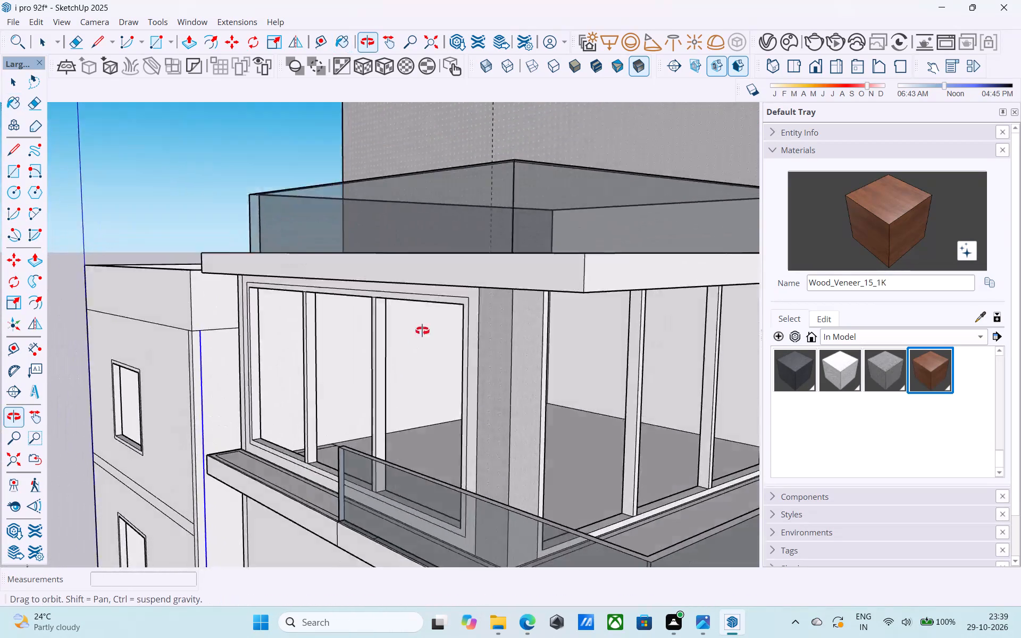
middle_drag(422, 331, 429, 314)
scroll(399, 280, up, 6)
scroll(415, 263, down, 2)
middle_drag(412, 279, 454, 344)
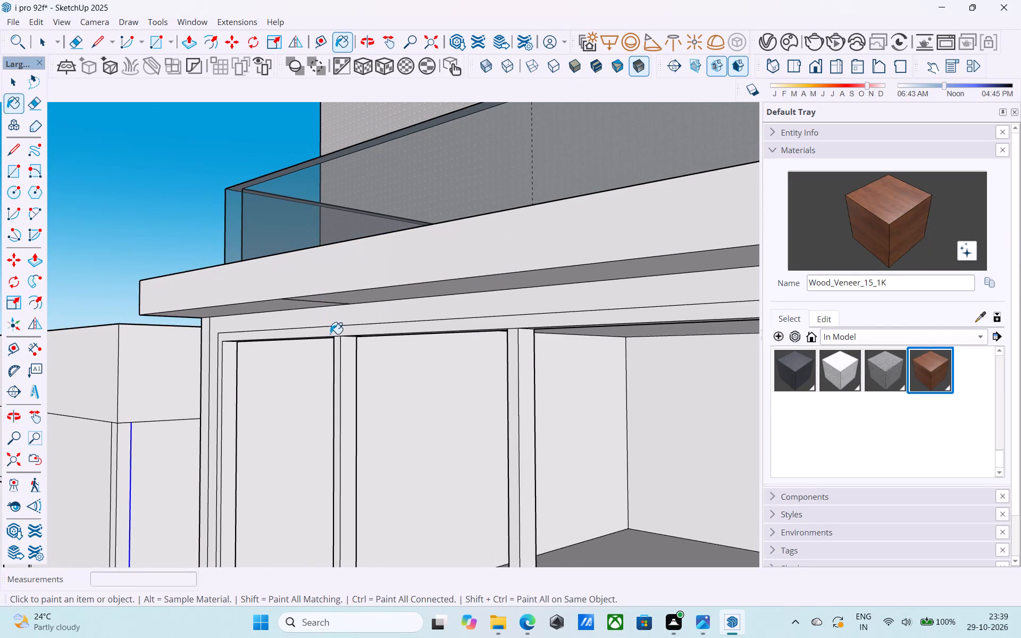
click(330, 334)
click(338, 339)
click(512, 335)
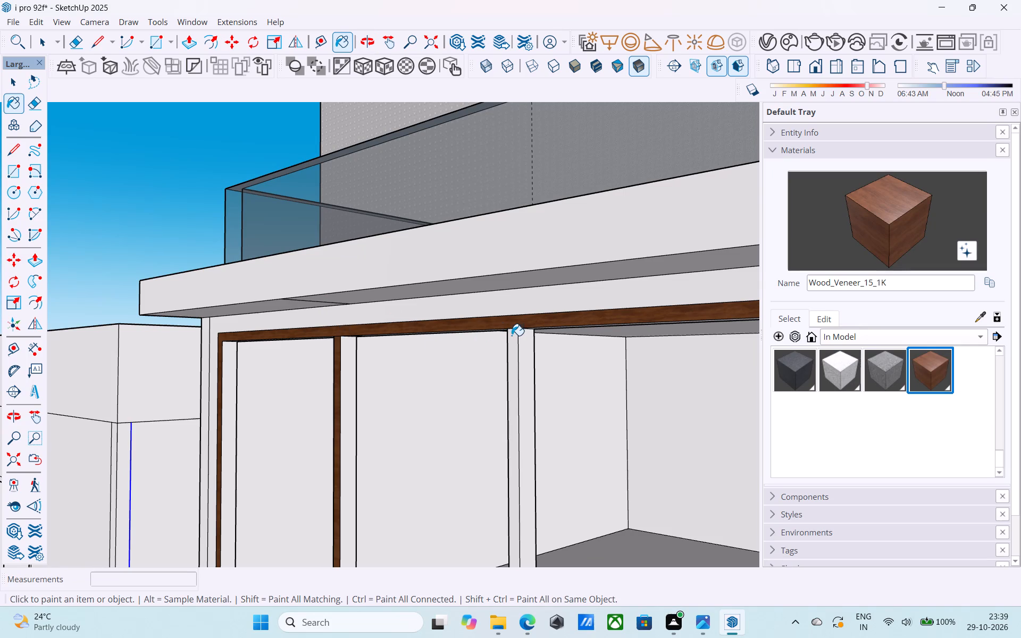
Paint the outer frame and mullions of the top storey's front window with Wood_Veneer_15_1K.
scroll(507, 333, down, 2)
middle_drag(505, 333, 353, 287)
scroll(354, 297, down, 3)
middle_drag(377, 336, 195, 349)
scroll(410, 330, up, 3)
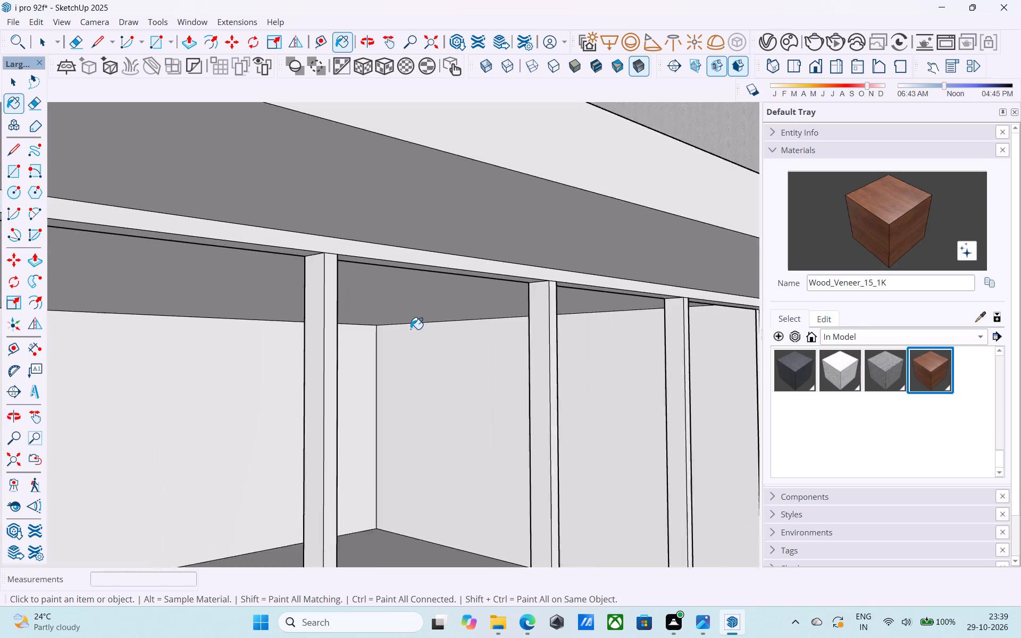
scroll(411, 329, up, 1)
click(298, 234)
click(301, 211)
click(596, 278)
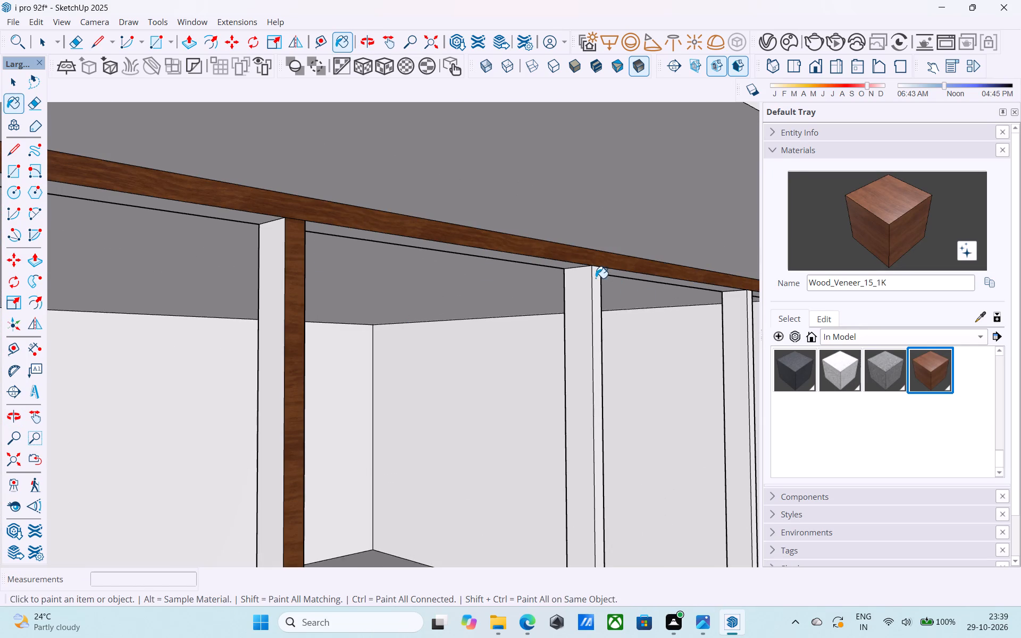
middle_drag(596, 278, 401, 270)
click(604, 297)
click(589, 297)
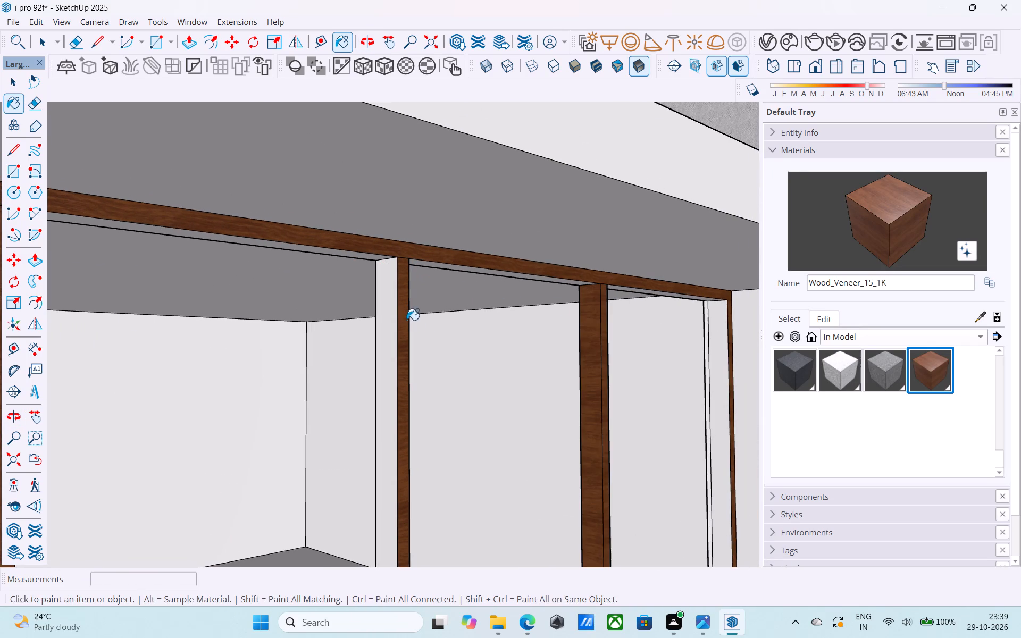
click(395, 300)
click(718, 327)
scroll(719, 326, down, 6)
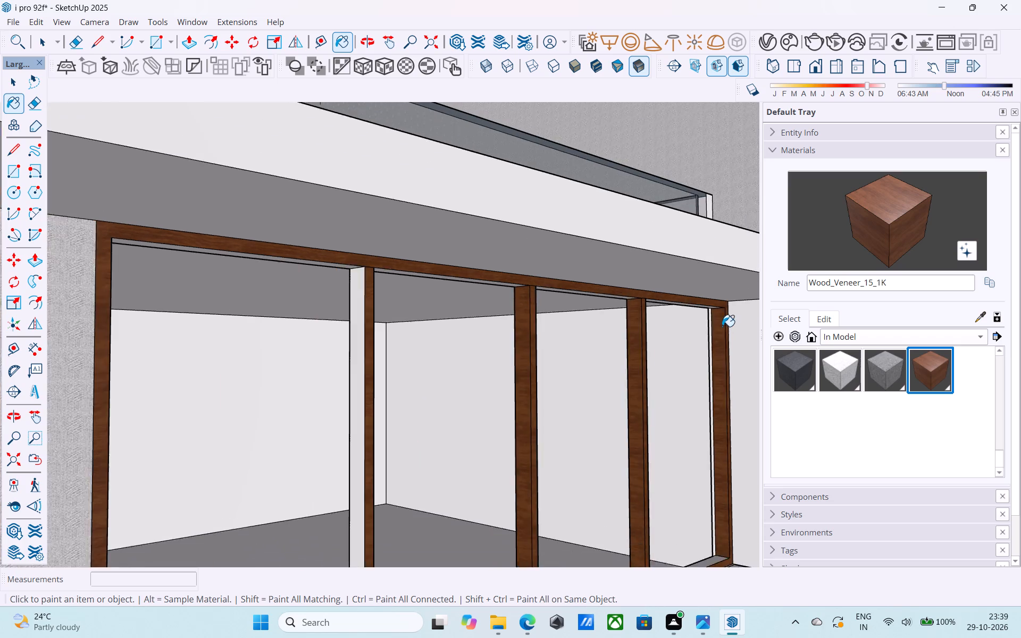
scroll(722, 326, down, 2)
click(512, 343)
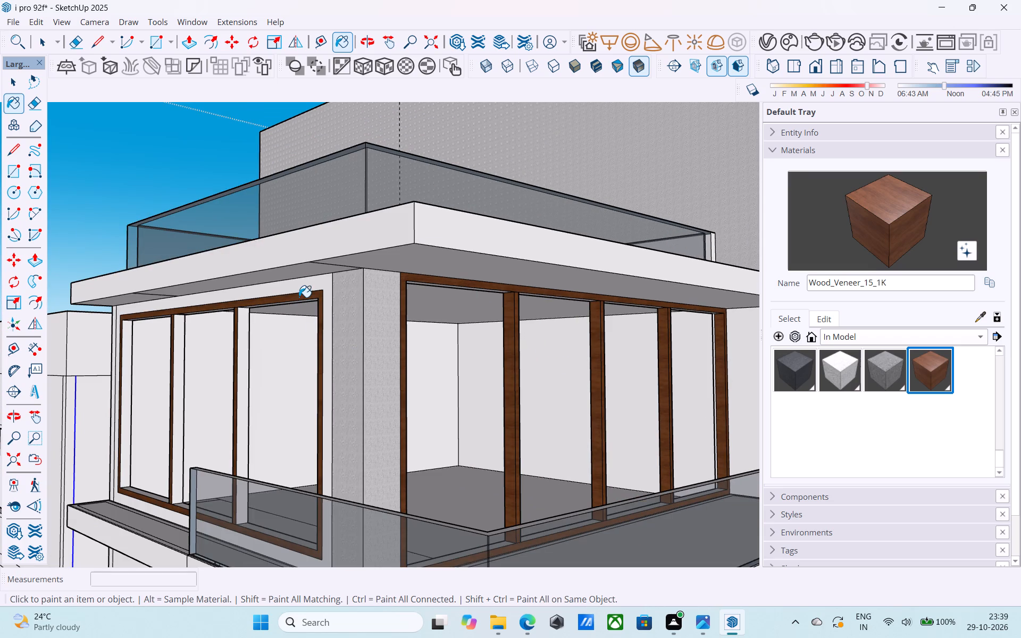
Paint the surround and remaining mullion and frame faces of the top storey's side window with Wood_Veneer_15_1K.
click(302, 293)
click(291, 292)
click(246, 340)
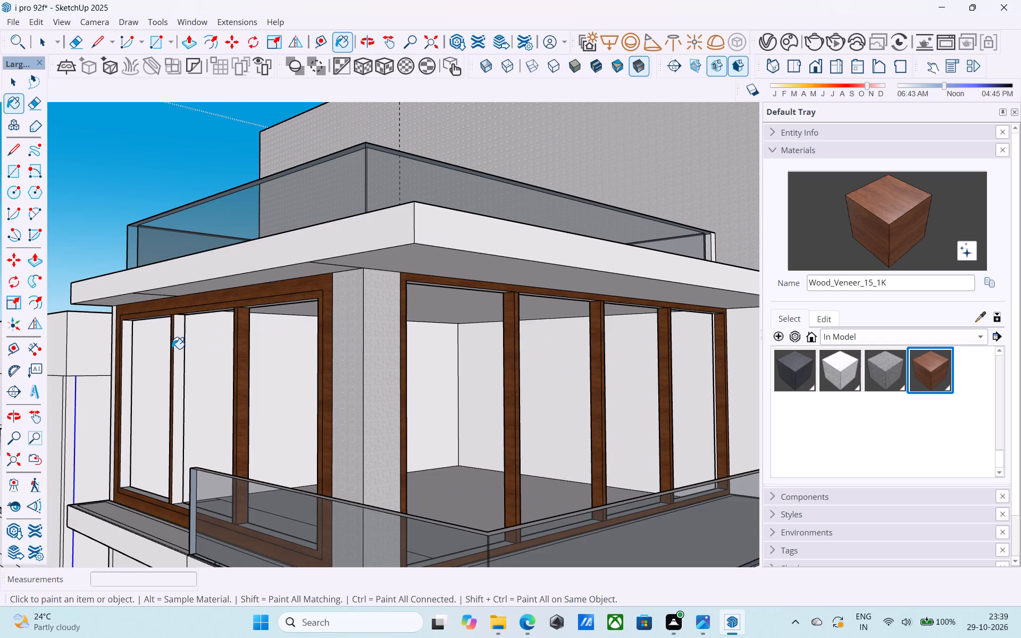
click(178, 351)
click(127, 358)
Inspect the window frames on the two upper storeys from the front and side.
scroll(149, 348, down, 10)
scroll(383, 363, down, 4)
shift+middle_drag(380, 366, 395, 303)
scroll(398, 305, up, 12)
scroll(400, 357, down, 4)
shift+middle_drag(400, 357, 411, 358)
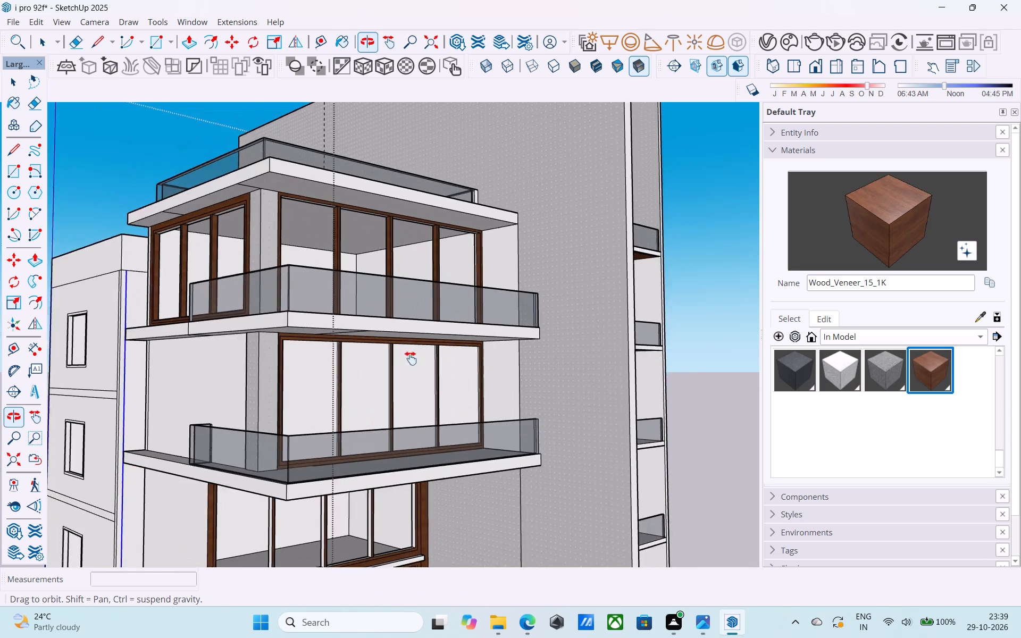
shift+middle_drag(411, 358, 490, 458)
scroll(490, 458, up, 4)
scroll(497, 469, down, 3)
middle_drag(497, 469, 430, 384)
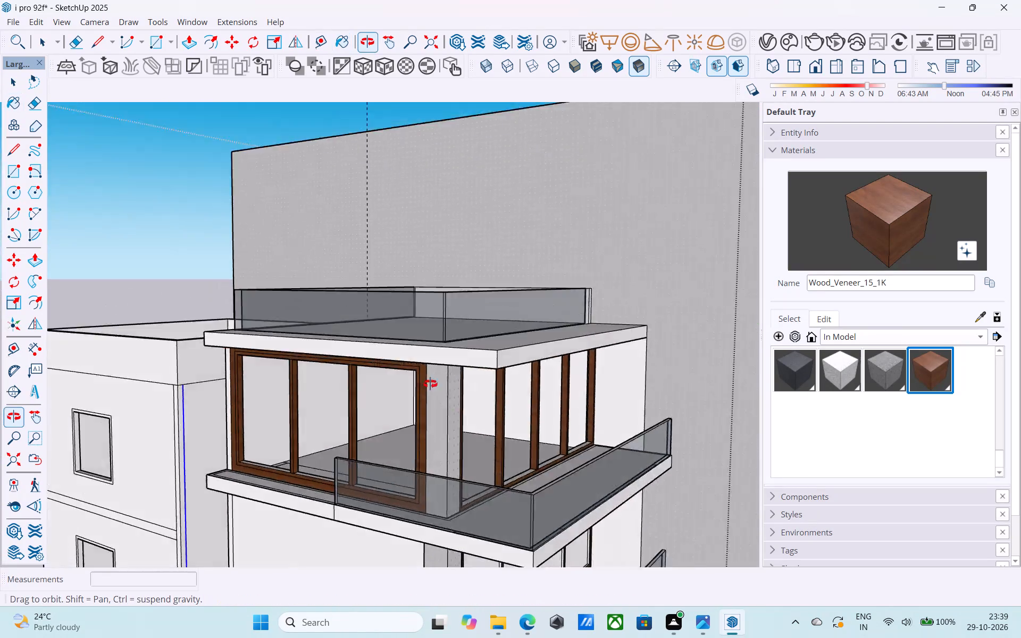
middle_drag(430, 384, 355, 335)
scroll(347, 330, down, 11)
middle_drag(361, 340, 384, 379)
scroll(384, 379, up, 1)
Save the model, leave the building group, and save again.
key(ctrl+s)
scroll(386, 375, down, 5)
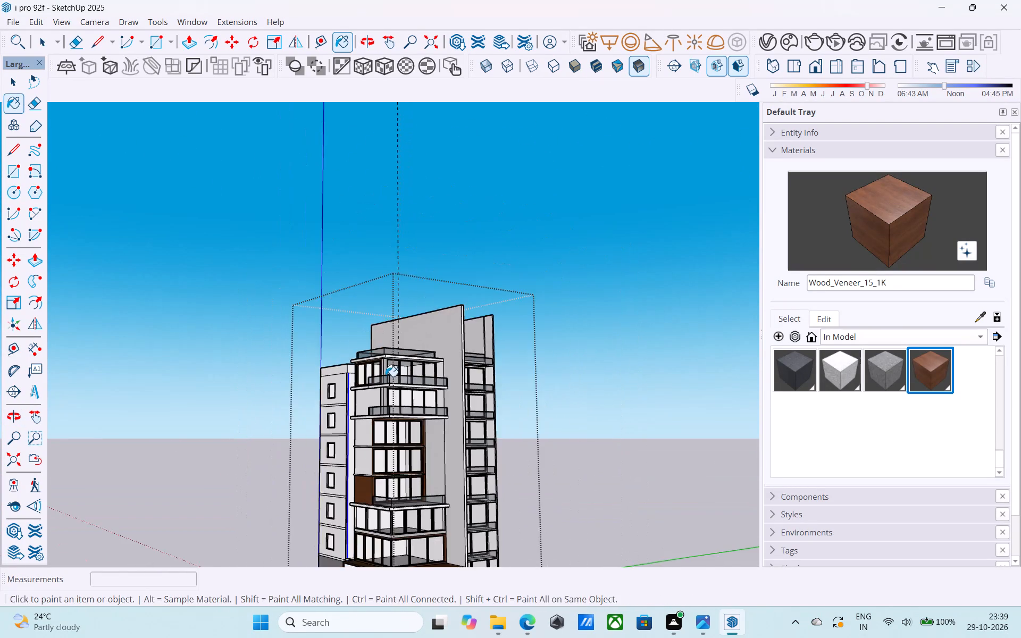
scroll(386, 376, down, 6)
key(space)
middle_drag(385, 380, 352, 379)
click(504, 384)
scroll(442, 401, up, 5)
key(ctrl+s)
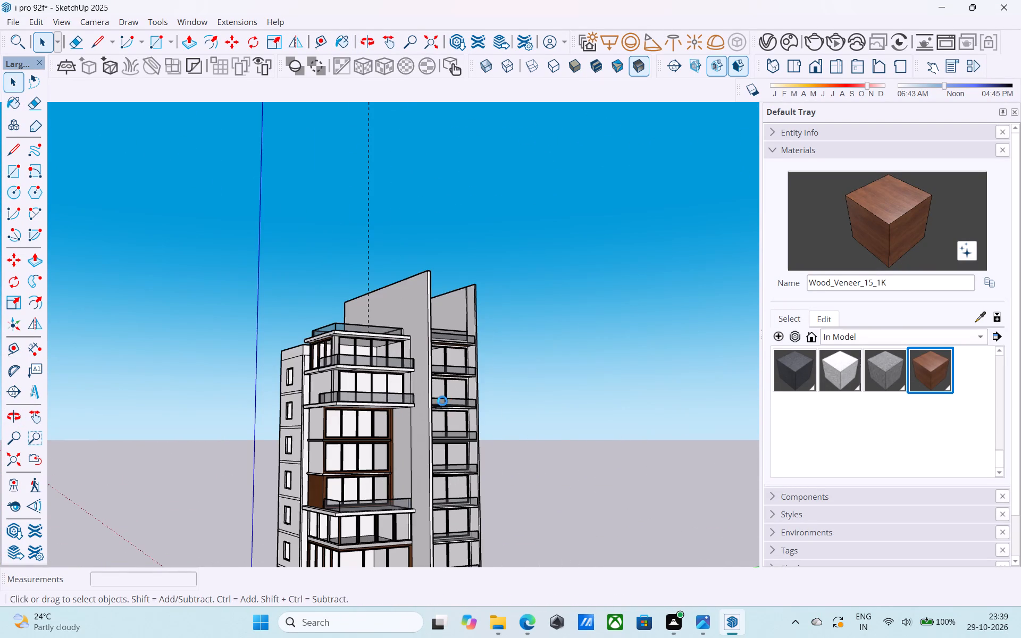
Paint the whole building group with the ThomThom - Waistcoat1 material.
scroll(442, 401, down, 5)
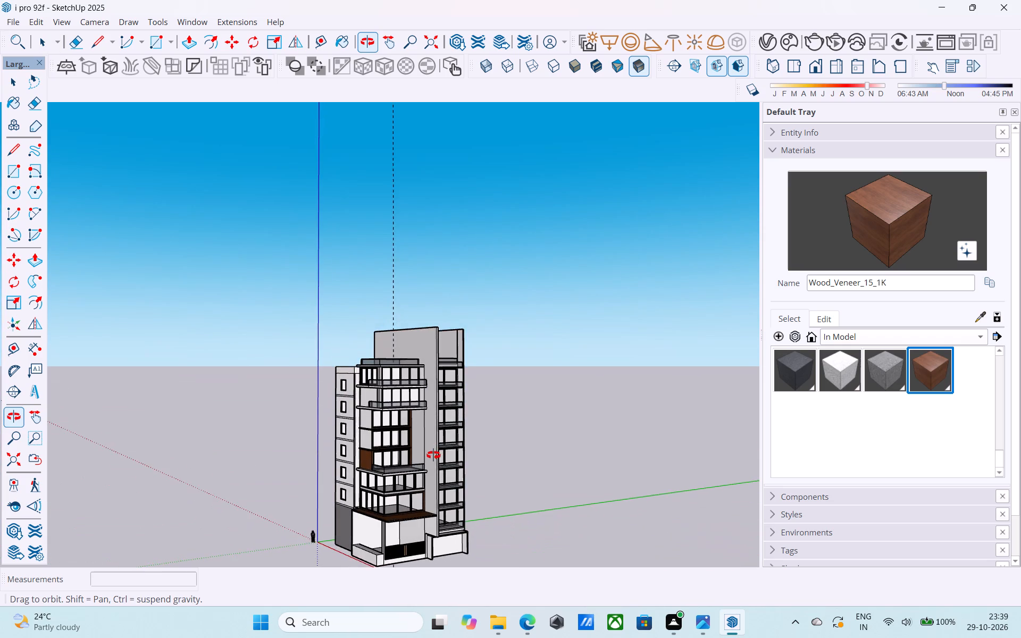
middle_drag(406, 497, 455, 342)
scroll(452, 342, up, 8)
middle_drag(455, 351, 379, 484)
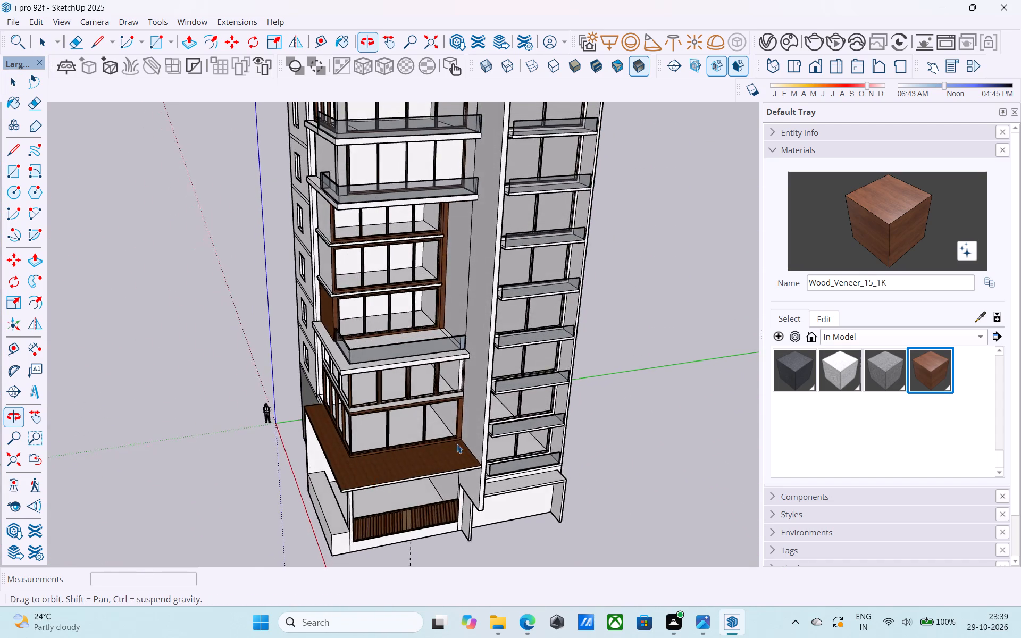
shift+middle_drag(466, 438, 477, 458)
shift+middle_drag(462, 482, 464, 406)
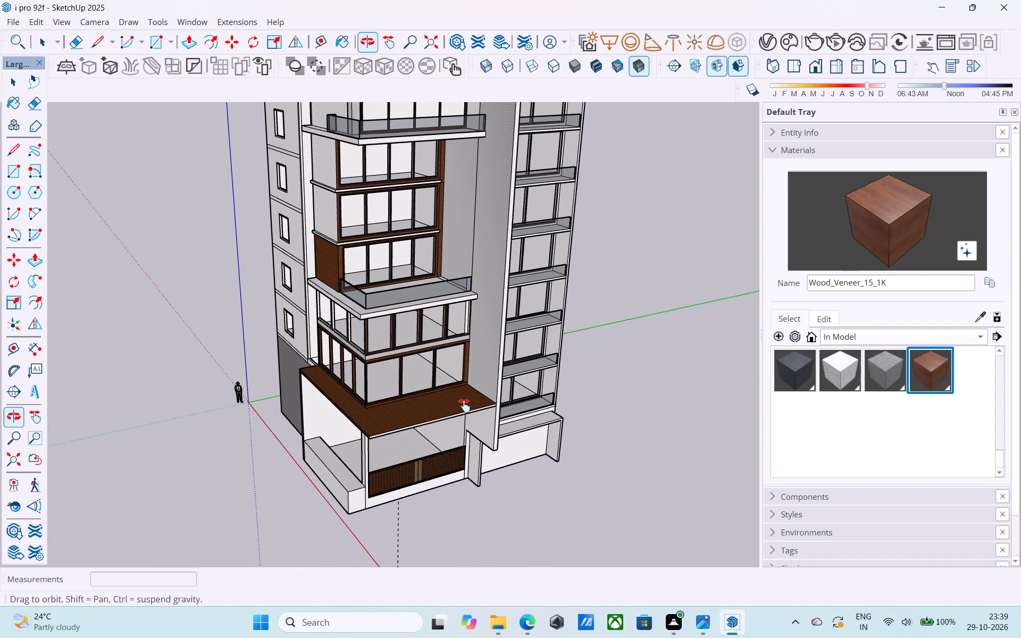
shift+middle_drag(464, 406, 471, 390)
scroll(471, 385, down, 3)
shift+middle_drag(463, 395, 550, 482)
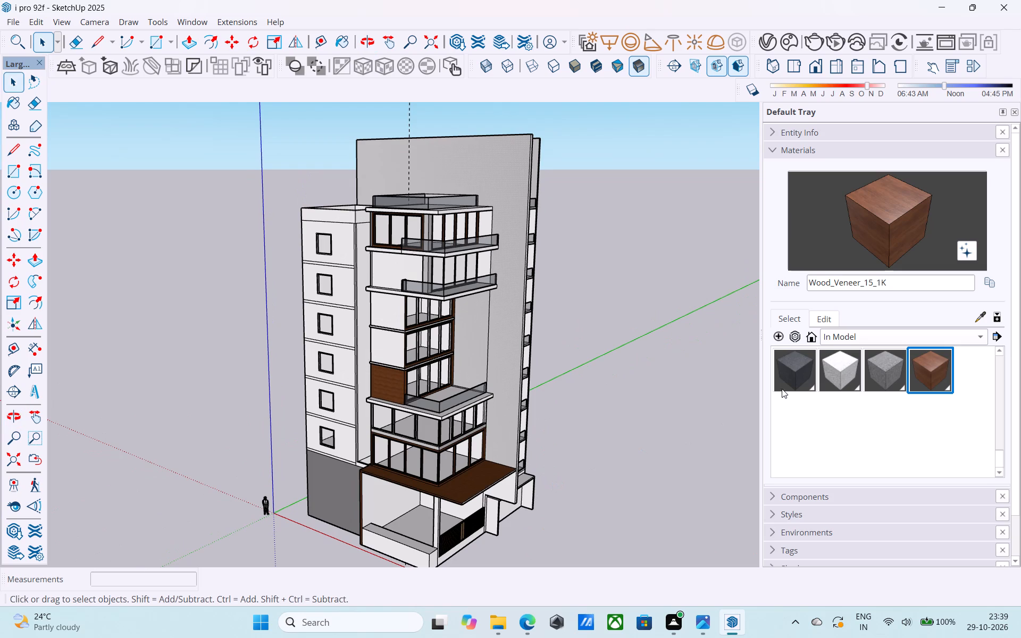
click(853, 365)
scroll(493, 300, up, 4)
scroll(512, 298, down, 2)
middle_drag(509, 298, 136, 299)
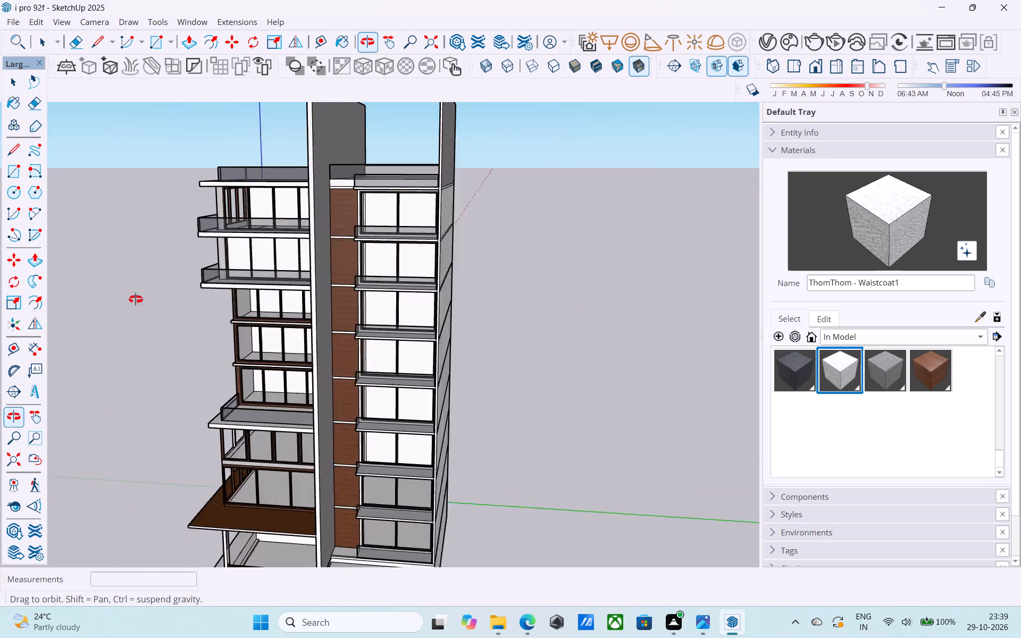
middle_drag(136, 299, 63, 306)
click(241, 235)
Render the whole building in V-Ray from its front corner.
scroll(241, 235, down, 1)
middle_drag(241, 235, 516, 263)
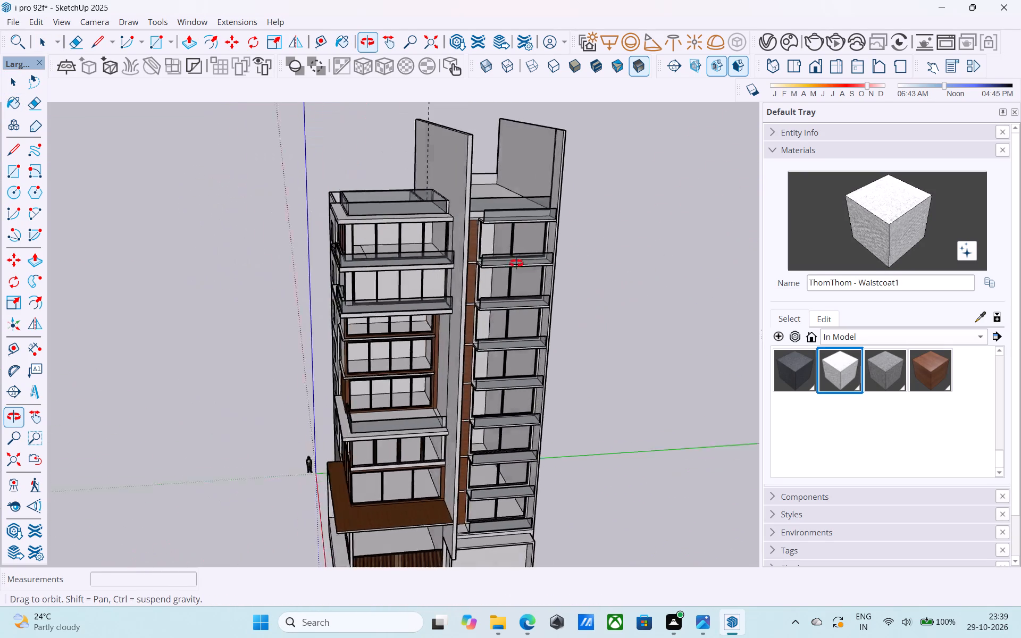
middle_drag(516, 263, 441, 245)
scroll(725, 257, up, 1)
scroll(423, 244, down, 2)
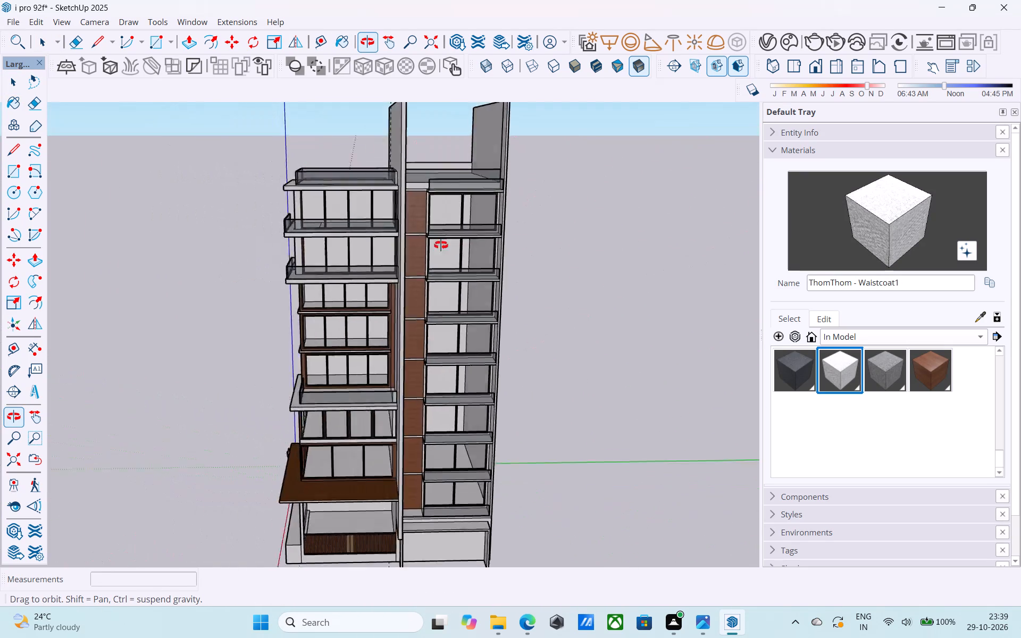
scroll(441, 245, down, 1)
middle_drag(441, 245, 447, 247)
shift+middle_drag(414, 278, 595, 223)
scroll(595, 223, up, 5)
scroll(595, 222, down, 1)
shift+middle_drag(593, 224, 608, 245)
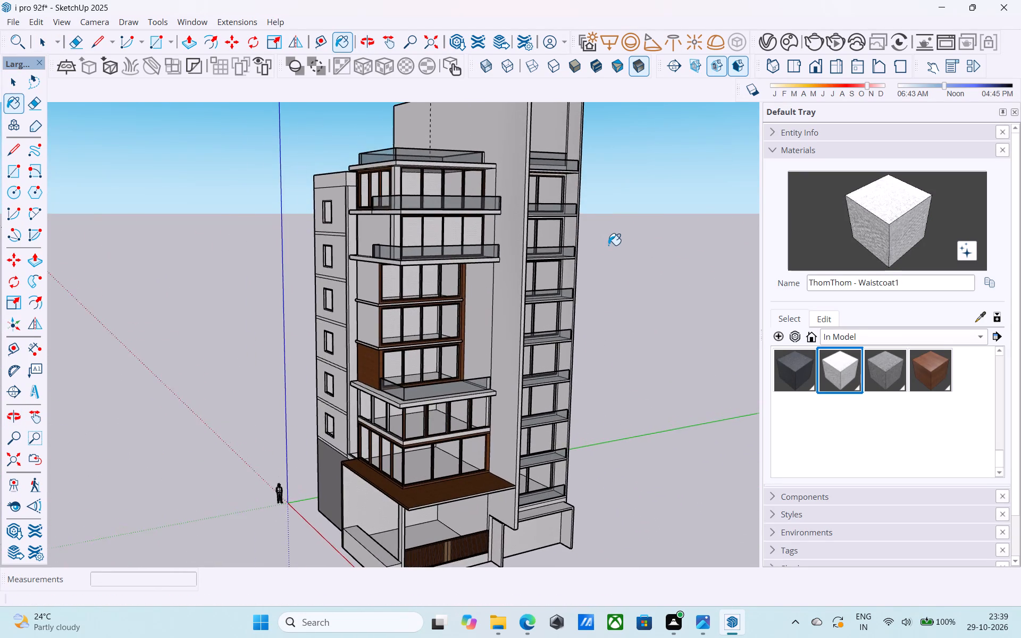
scroll(608, 245, down, 2)
key(space)
middle_drag(609, 245, 612, 257)
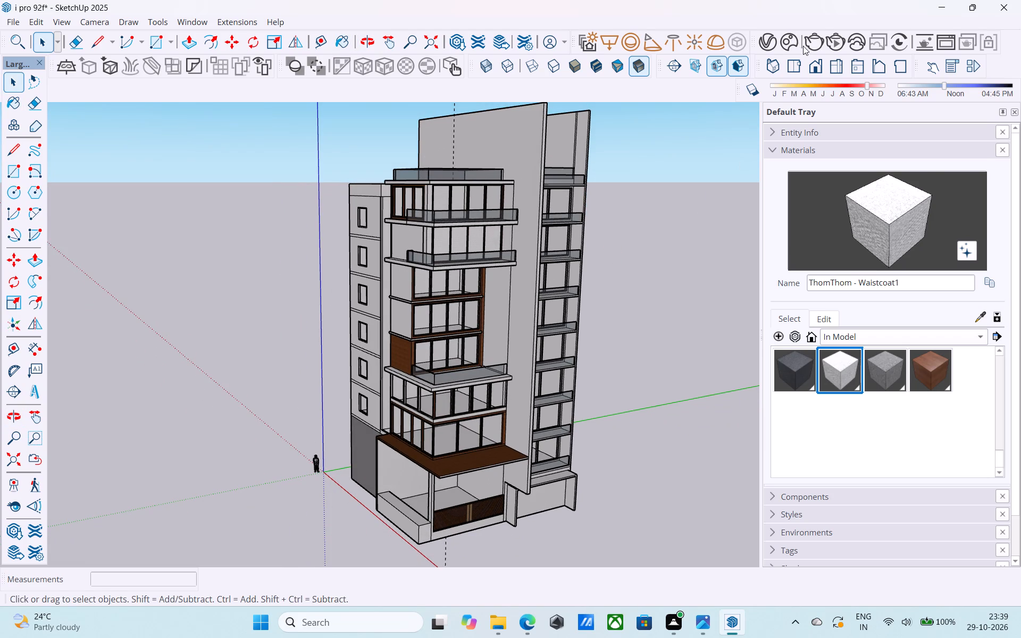
click(805, 43)
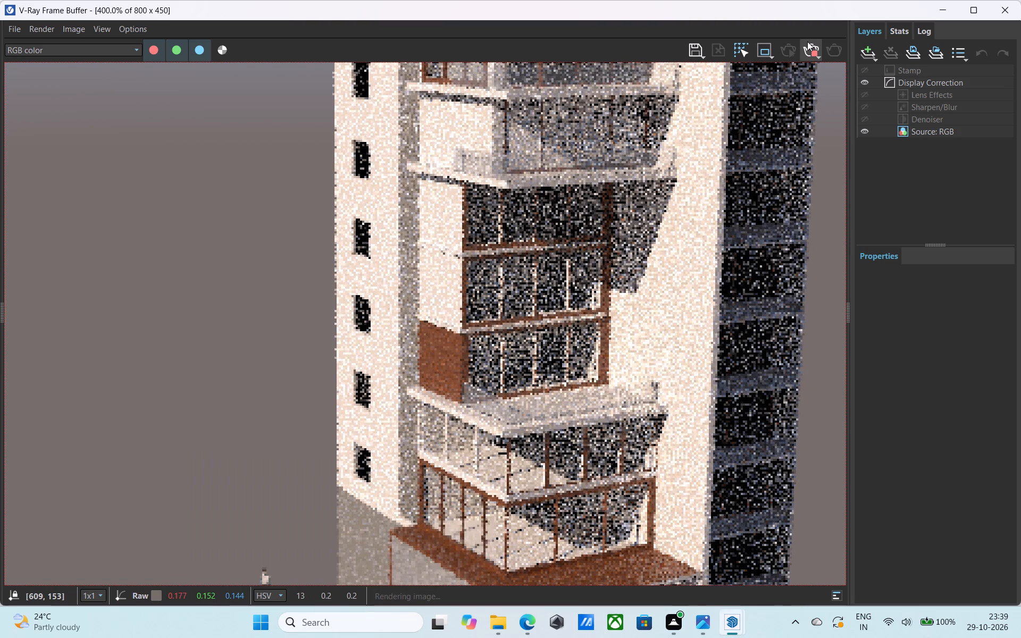
Examine the render's walls and window frames up close and as a whole, and close the frame buffer.
scroll(572, 299, down, 1)
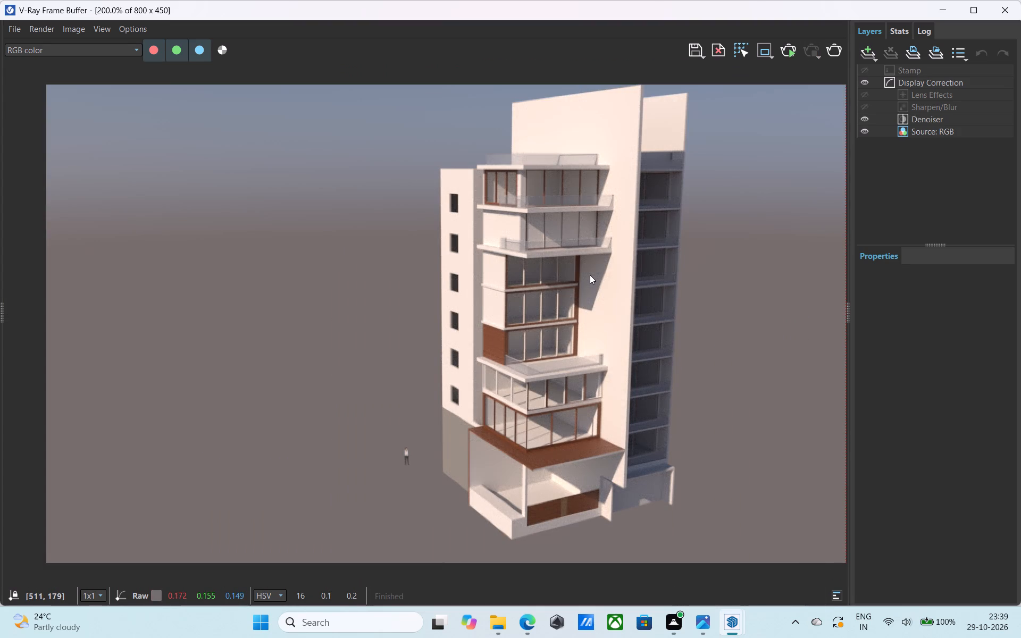
scroll(590, 275, up, 1)
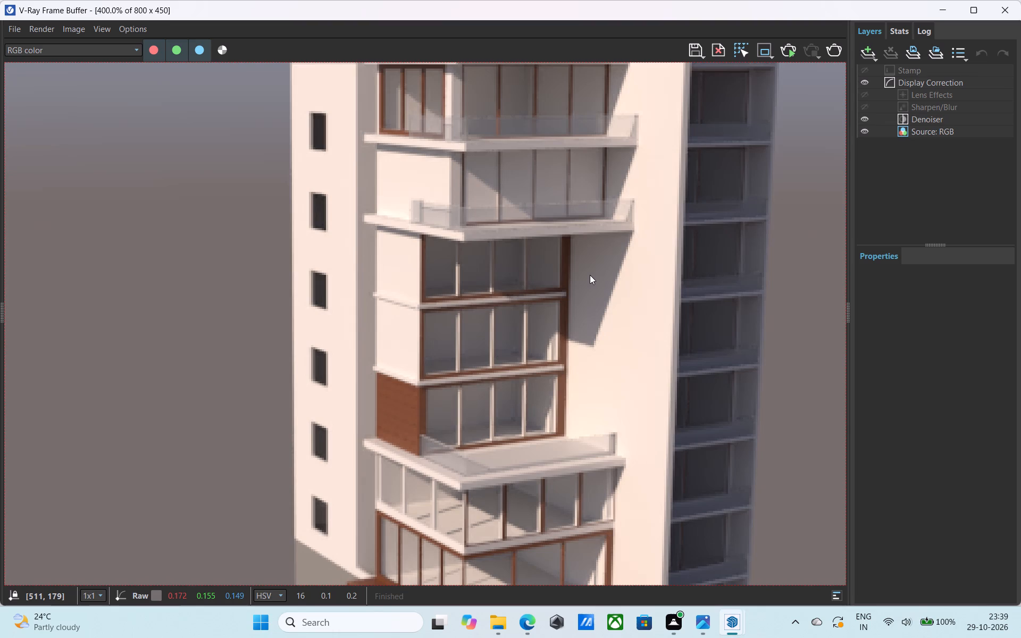
scroll(590, 275, down, 1)
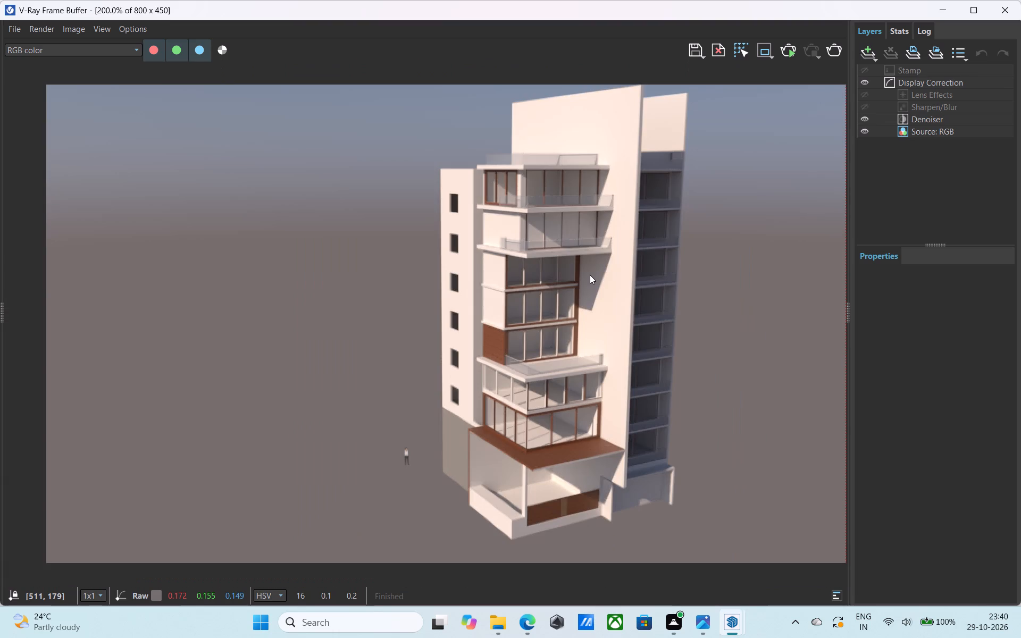
scroll(586, 279, up, 1)
scroll(580, 282, down, 1)
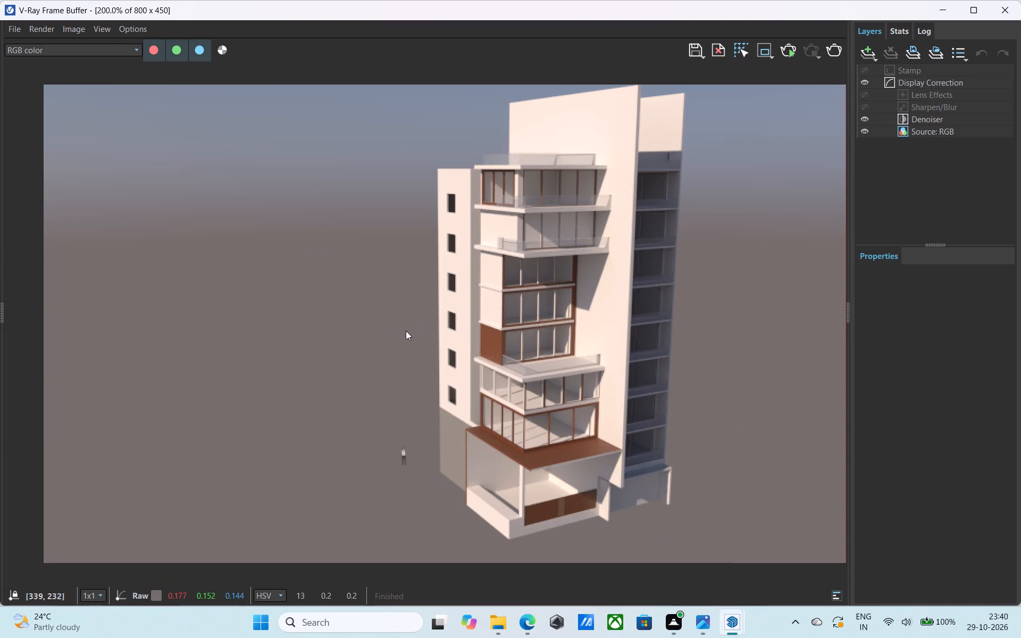
click(1008, 19)
Examine the painted building from its front corner, the side with the stacked balconies, and back around to the front.
scroll(570, 189, down, 4)
middle_drag(532, 182, 506, 161)
scroll(487, 201, up, 5)
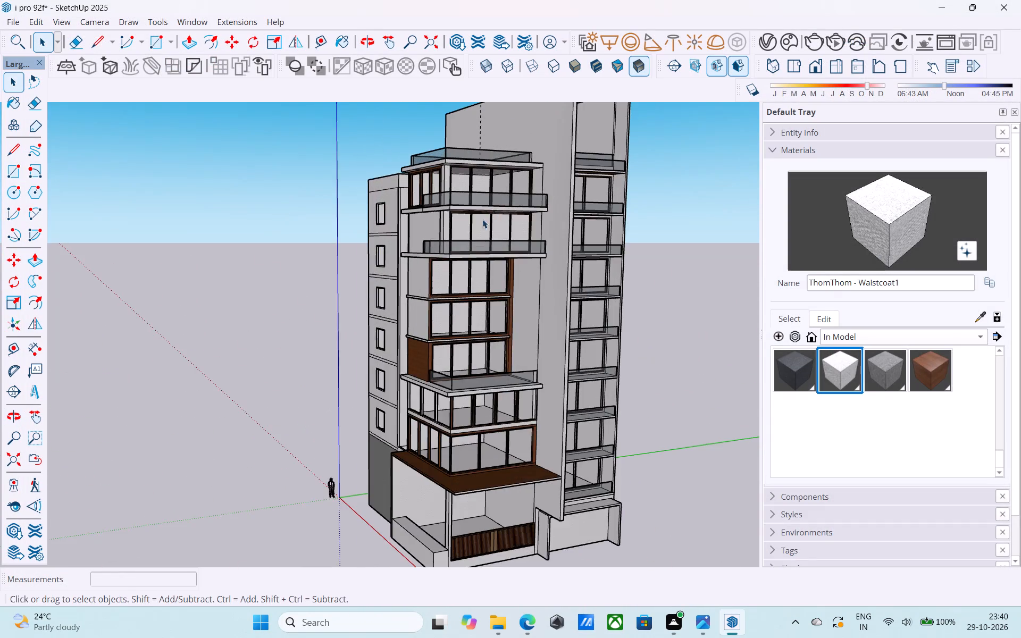
scroll(472, 219, down, 1)
middle_drag(459, 211, 441, 133)
middle_drag(479, 304, 248, 388)
scroll(492, 197, down, 1)
middle_drag(492, 197, 486, 297)
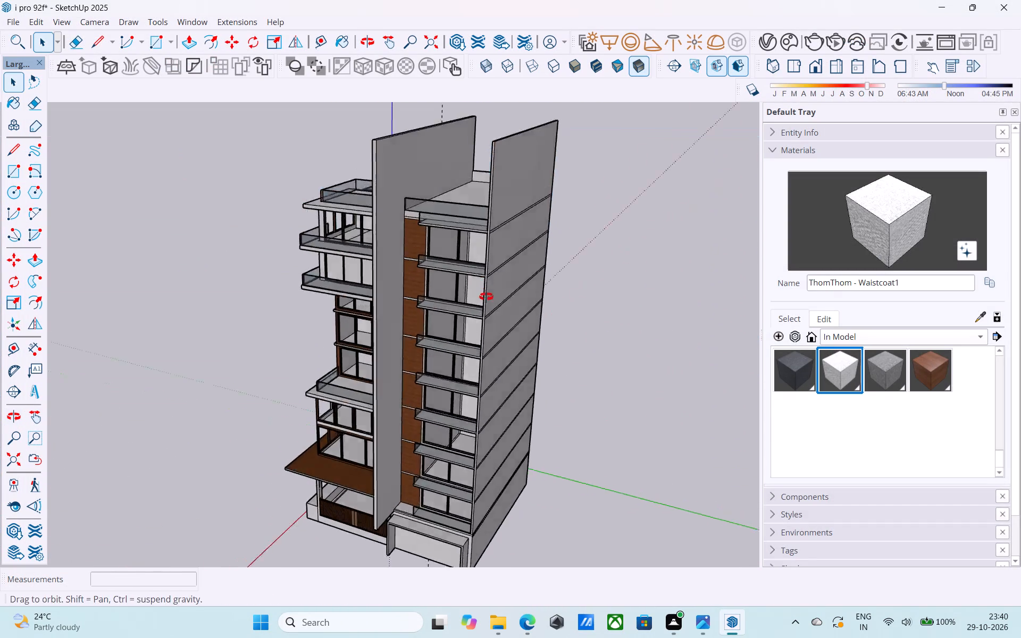
middle_drag(486, 297, 502, 322)
scroll(489, 317, up, 8)
middle_drag(483, 314, 562, 203)
scroll(446, 265, down, 5)
middle_drag(441, 279, 595, 306)
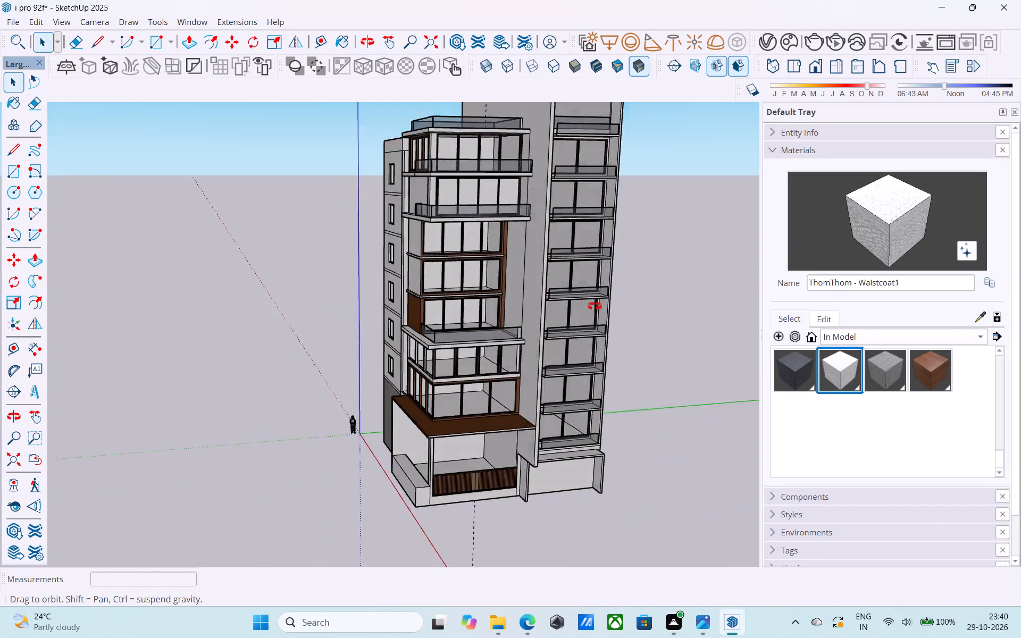
middle_drag(595, 306, 701, 313)
Open the building group and erase the stray vertical edge segments on the tall front wall beside the balconies.
scroll(557, 250, up, 5)
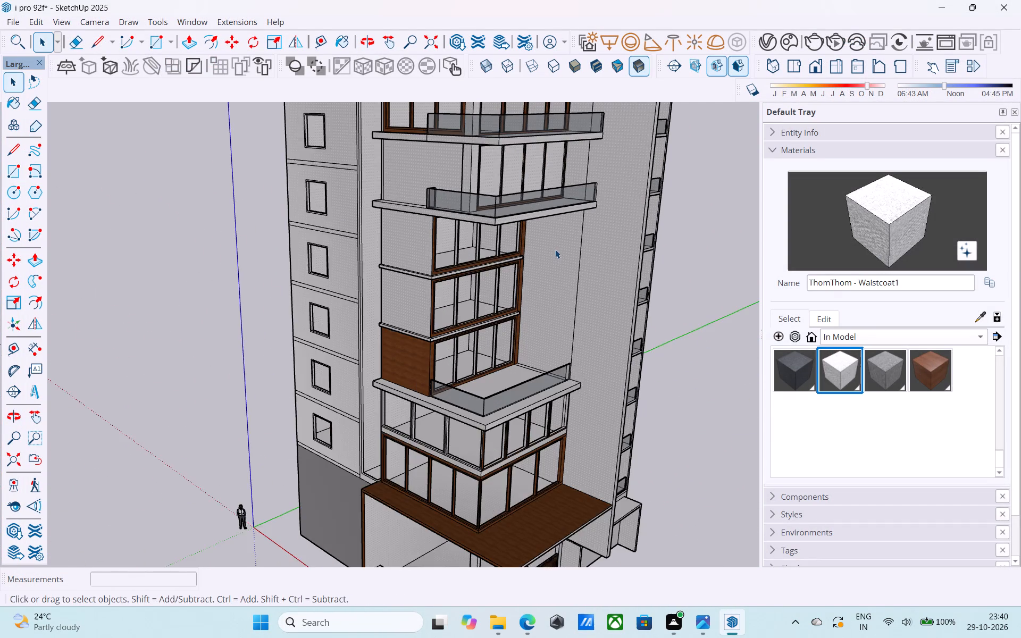
scroll(551, 251, up, 1)
key(e)
key(space)
double_click(584, 266)
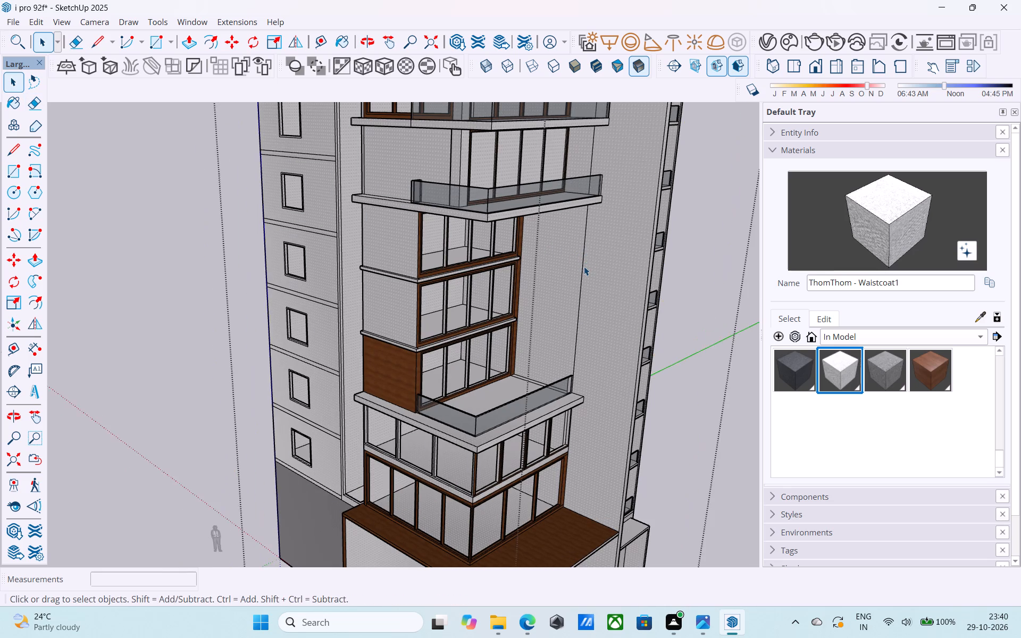
scroll(584, 266, up, 5)
key(e)
click(584, 266)
scroll(580, 266, down, 5)
middle_drag(581, 268, 553, 359)
scroll(598, 253, up, 2)
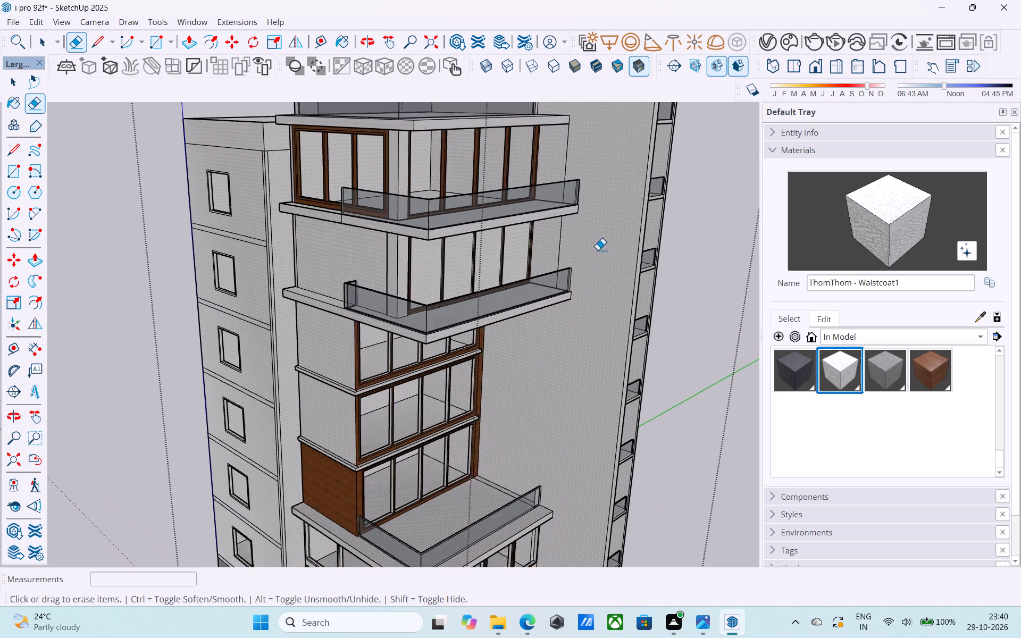
drag(576, 242, 552, 236)
middle_drag(552, 235, 535, 314)
drag(553, 231, 537, 223)
scroll(537, 225, down, 4)
middle_drag(541, 317, 565, 203)
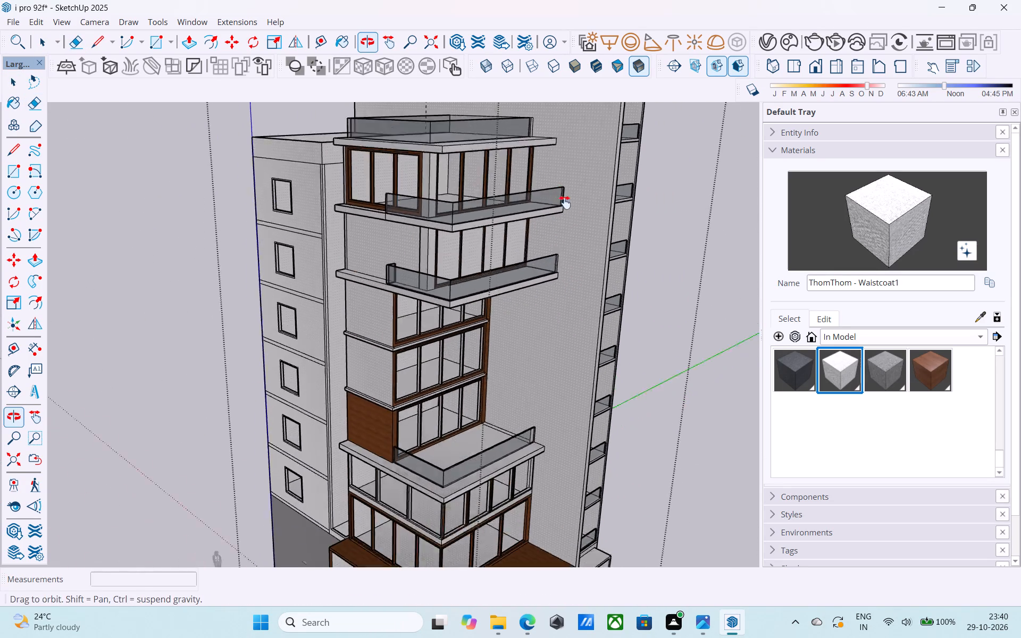
Save the model, leave the building group, and save again with the whole building in view.
middle_drag(565, 203, 561, 166)
middle_drag(560, 306, 526, 247)
key(ctrl+s)
scroll(523, 240, down, 4)
key(space)
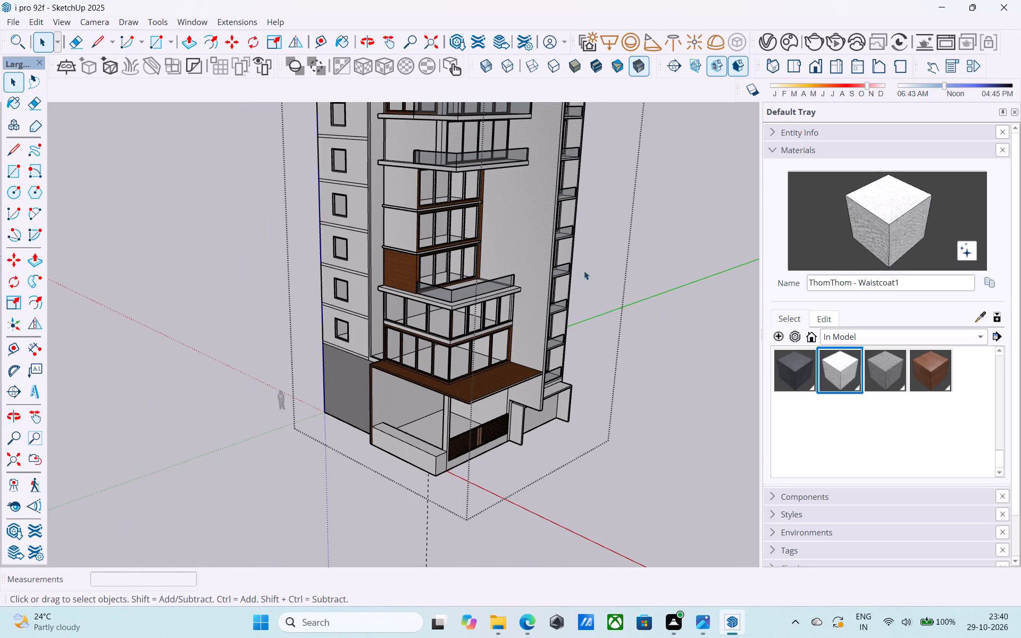
click(651, 253)
key(ctrl+s)
scroll(650, 252, down, 5)
middle_drag(649, 254, 600, 286)
scroll(543, 341, down, 4)
middle_drag(499, 391, 464, 359)
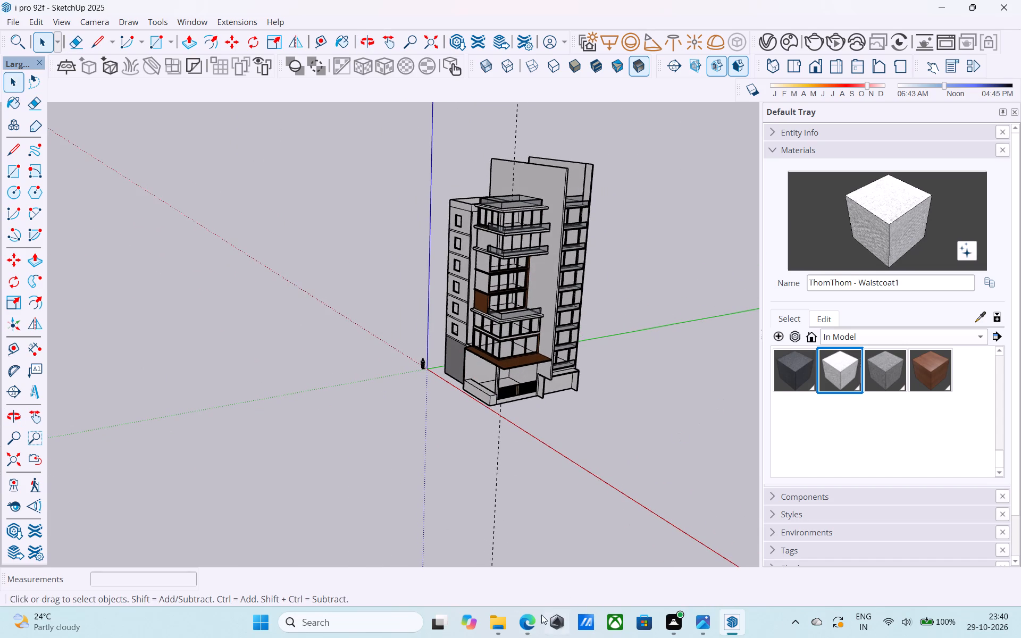